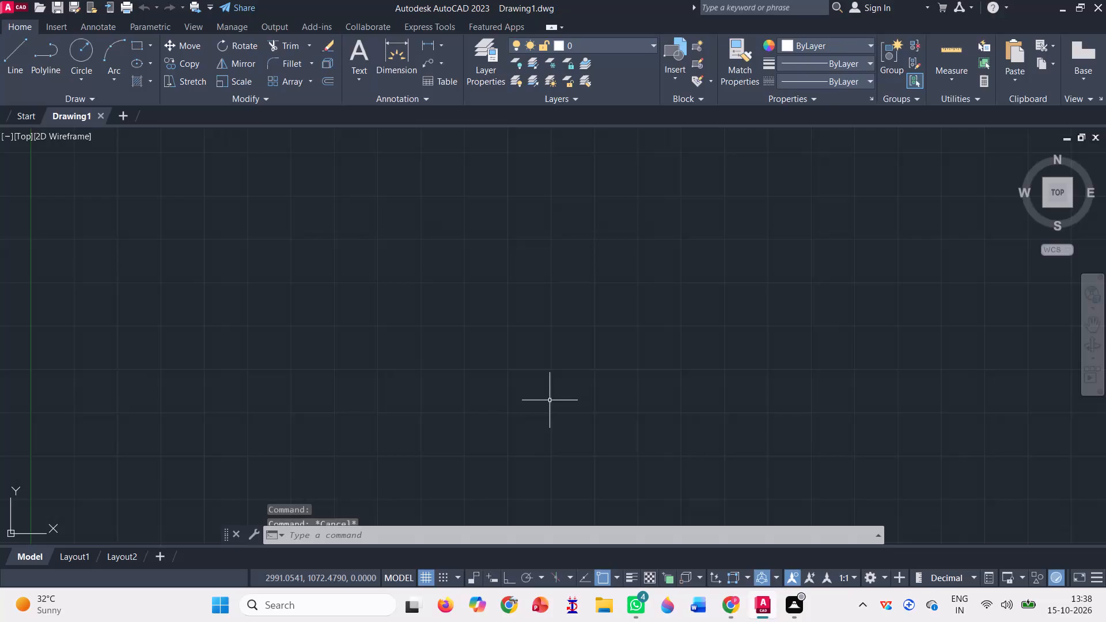
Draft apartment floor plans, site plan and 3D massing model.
Turn on command log recording for the drawing with LOGFILEON.
key(Escape)
key(Escape)
key(Escape)
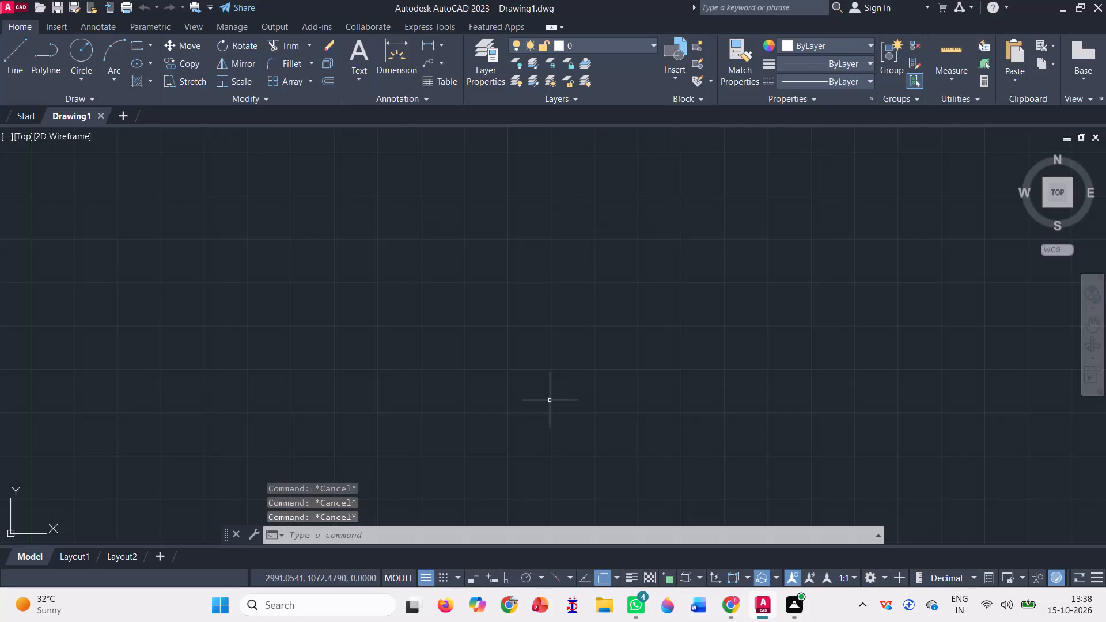
text(loh)
key(BackSpace)
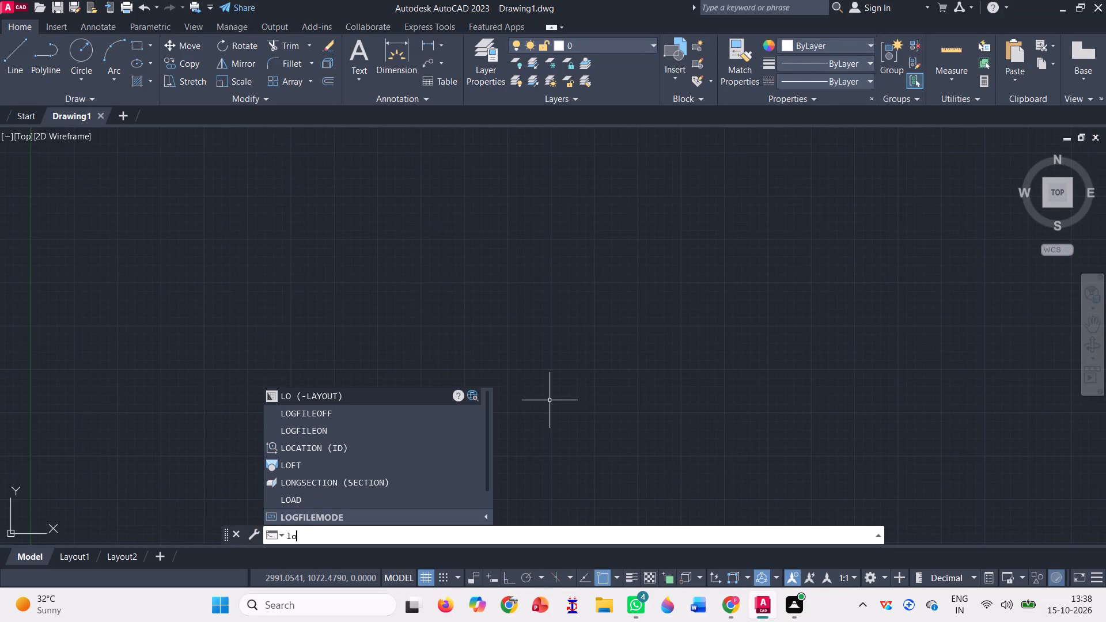
key(g)
key(Down)
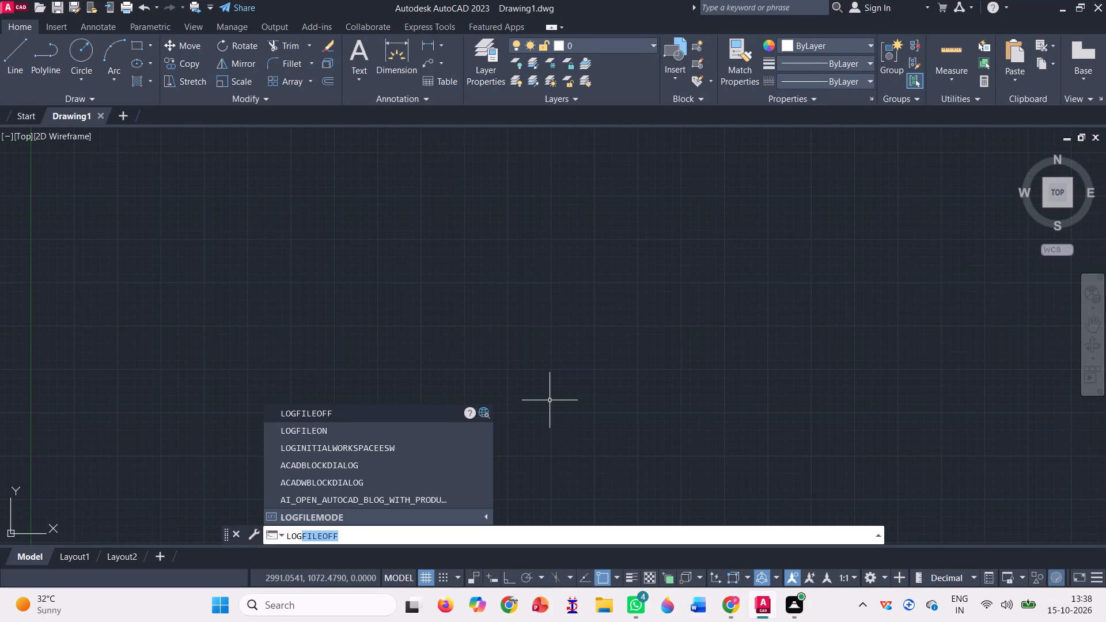
key(Return)
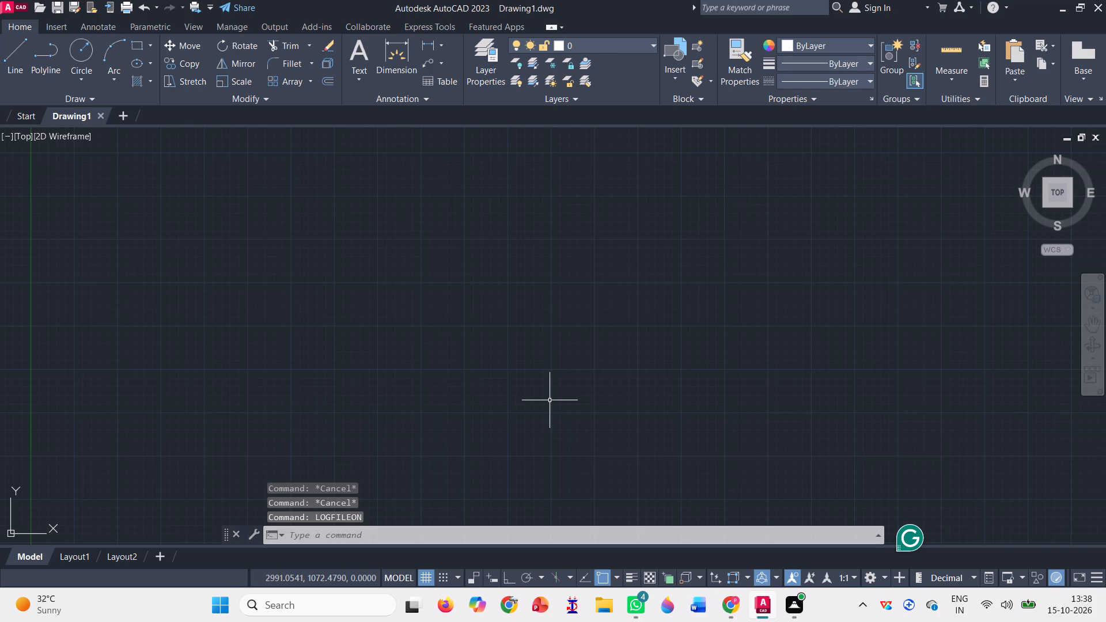
Configure the drawing units to Engineering length type with an insertion scale of Feet.
text(un)
key(Return)
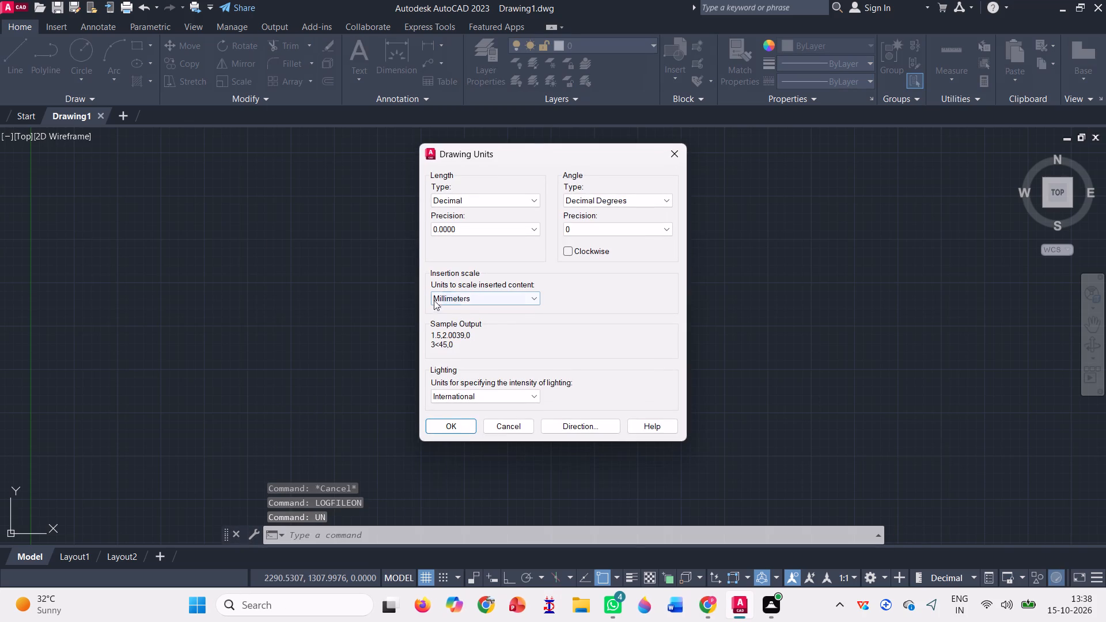
click(536, 197)
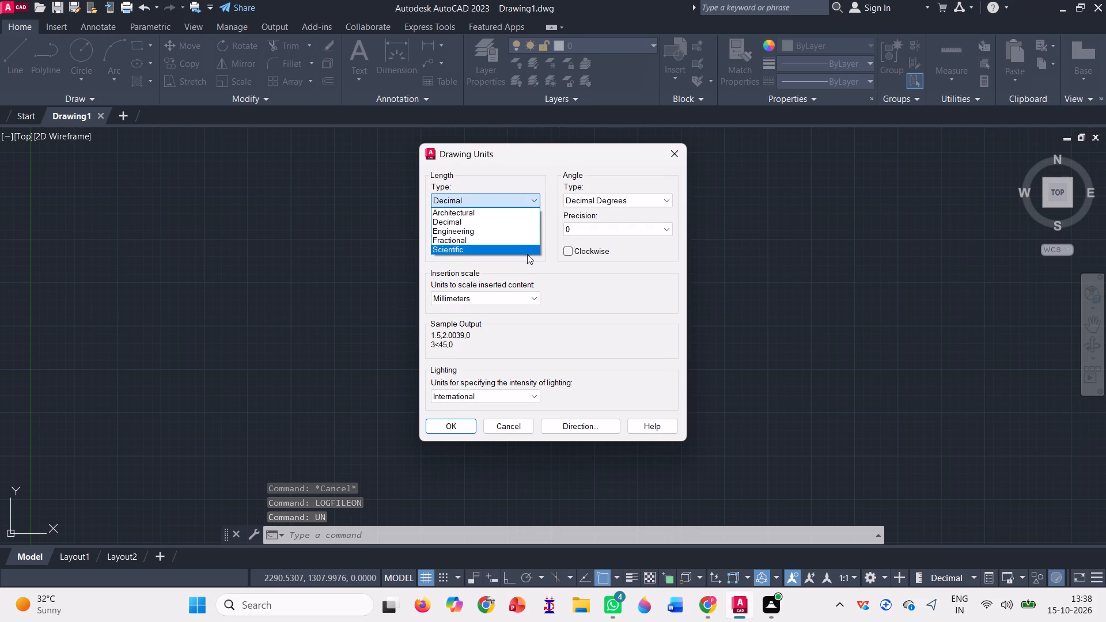
click(518, 227)
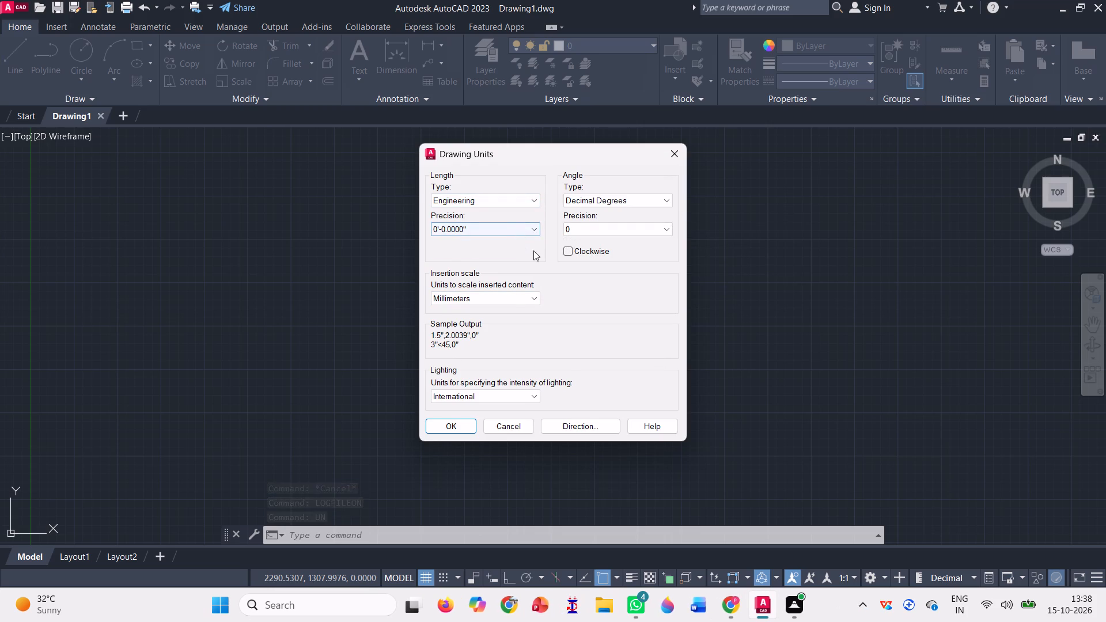
click(530, 297)
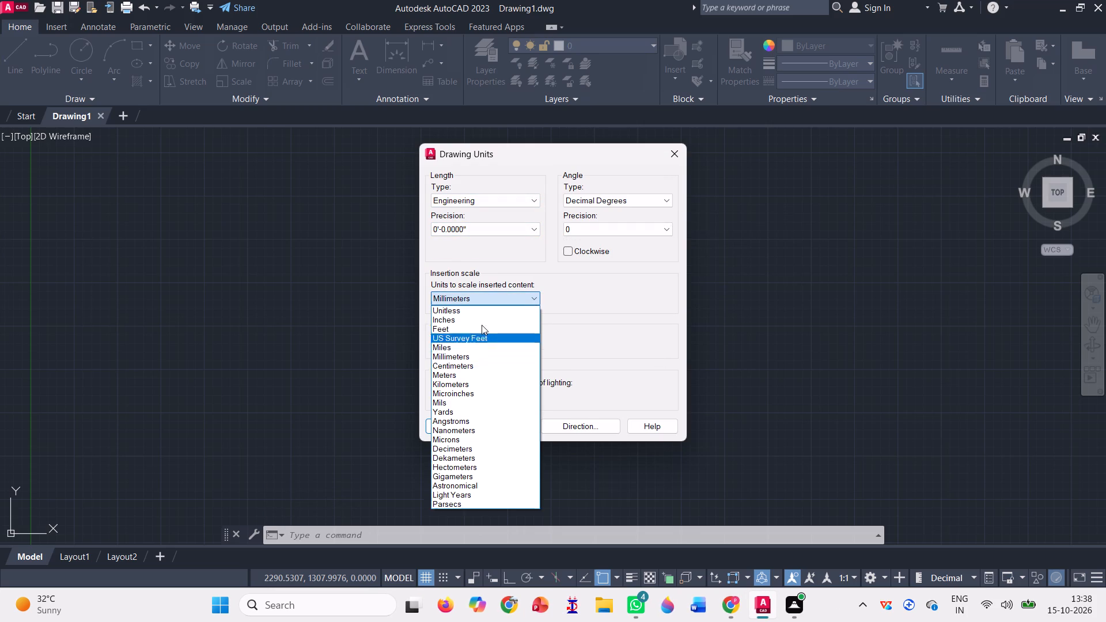
click(478, 328)
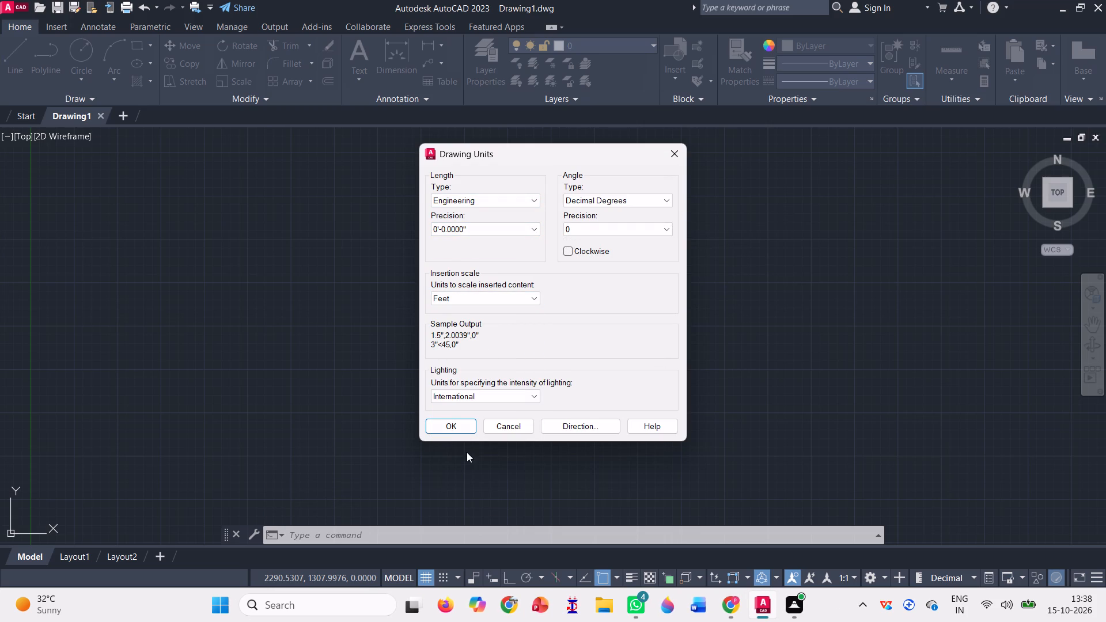
click(447, 424)
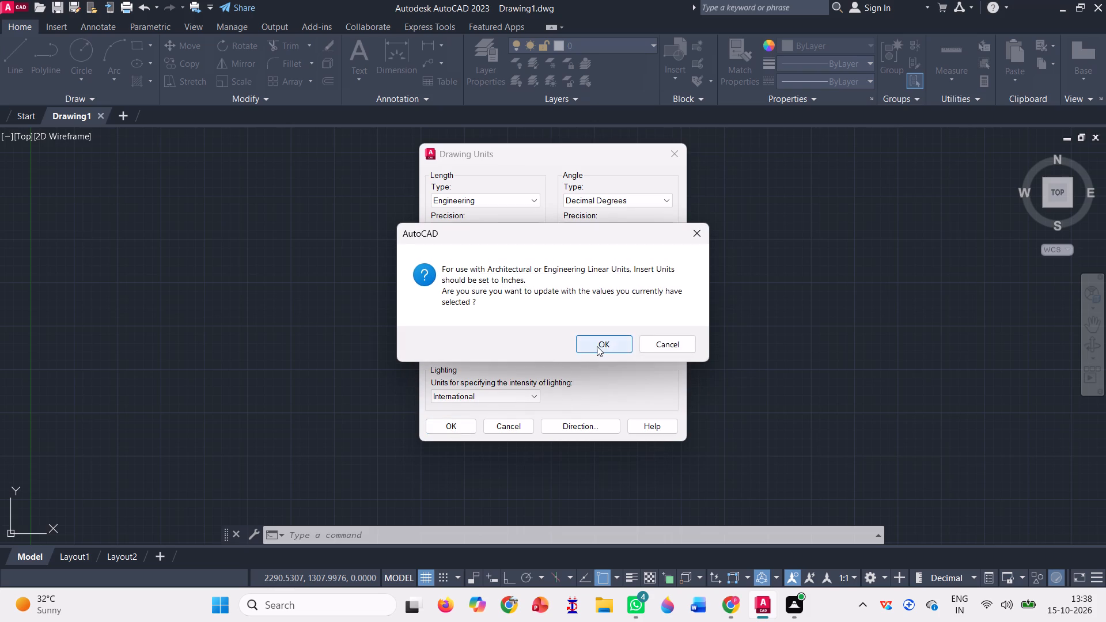
click(599, 346)
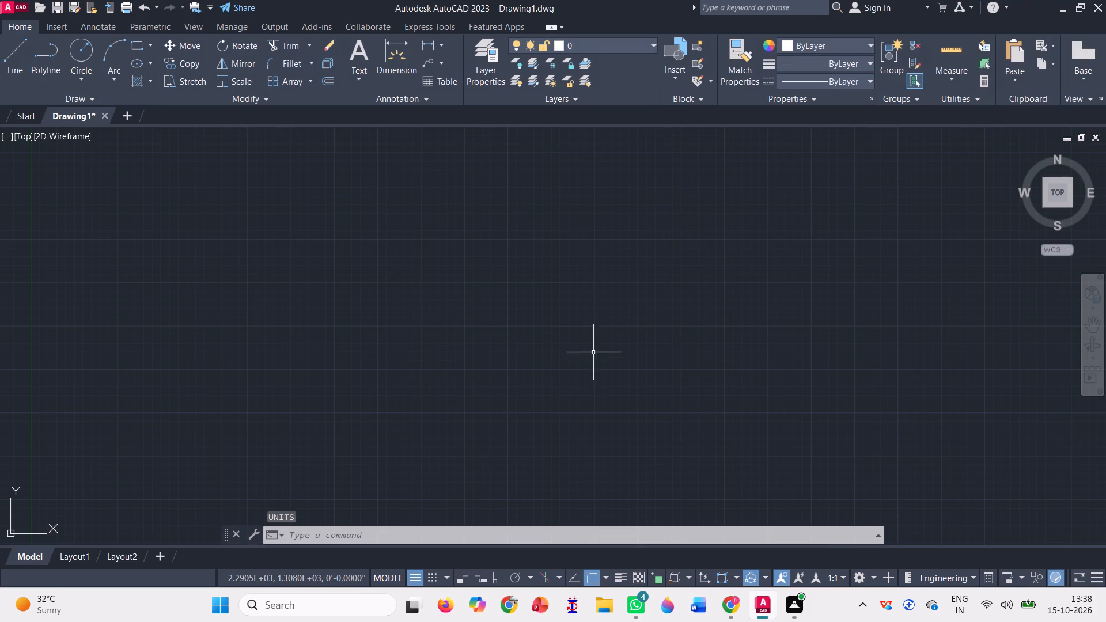
Modify the Standard dimension style so its primary linear unit format is Engineering.
key(d)
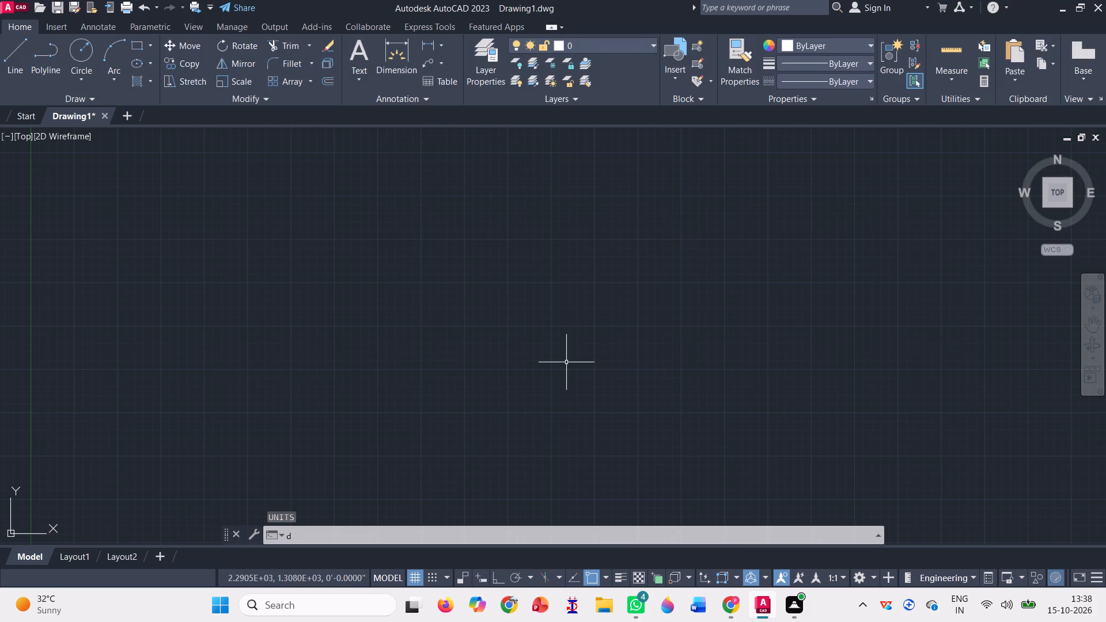
key(i)
key(m)
key(s)
key(t)
key(y)
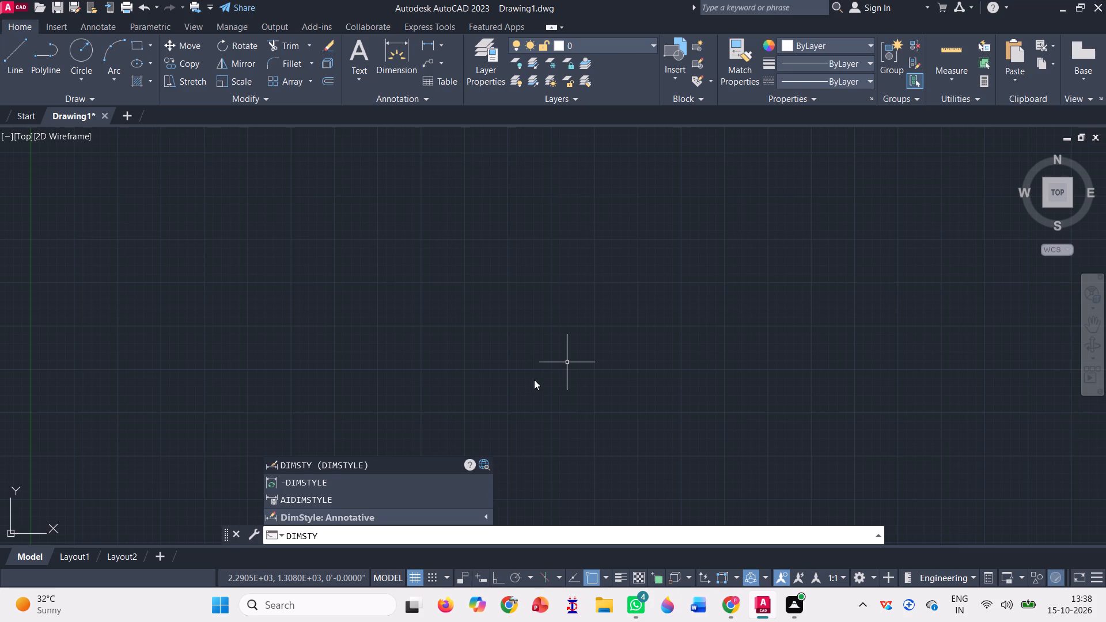
click(358, 467)
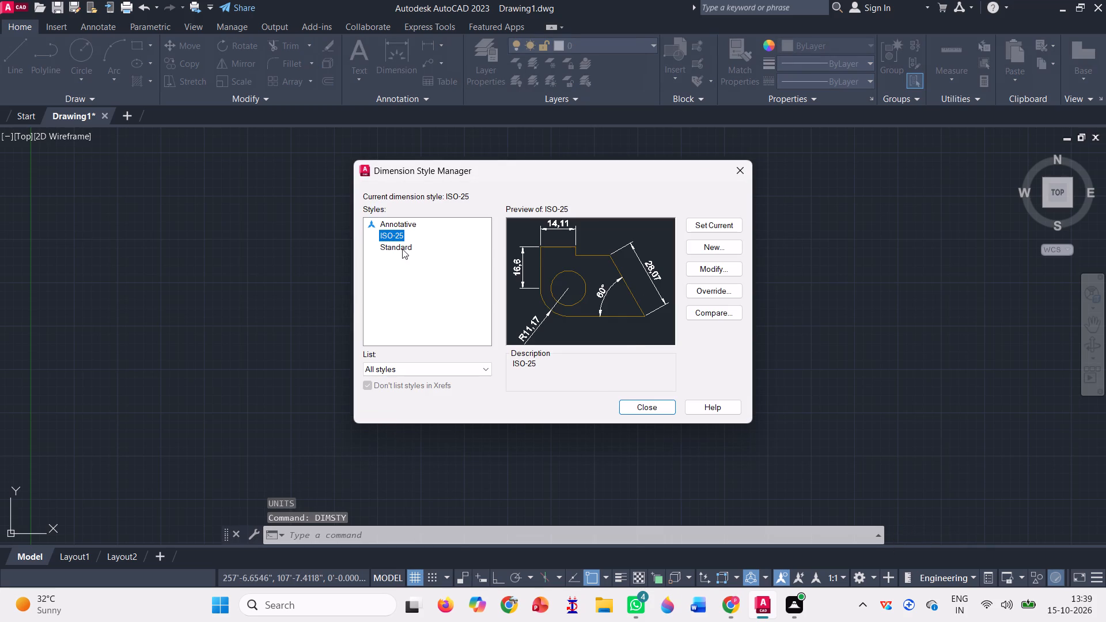
click(403, 248)
click(704, 264)
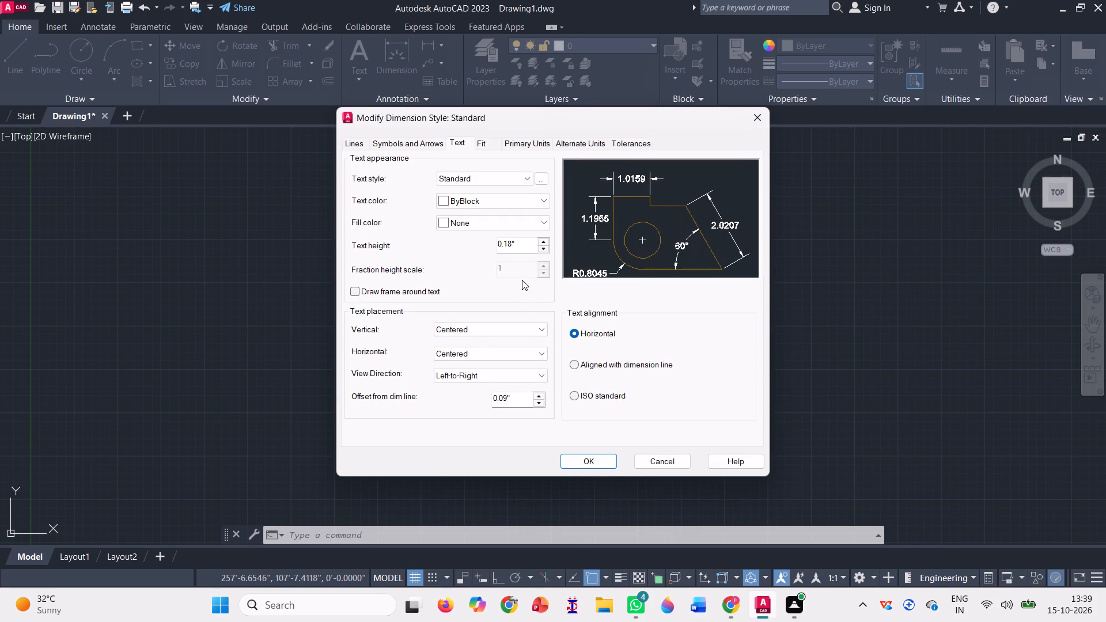
click(537, 139)
click(545, 170)
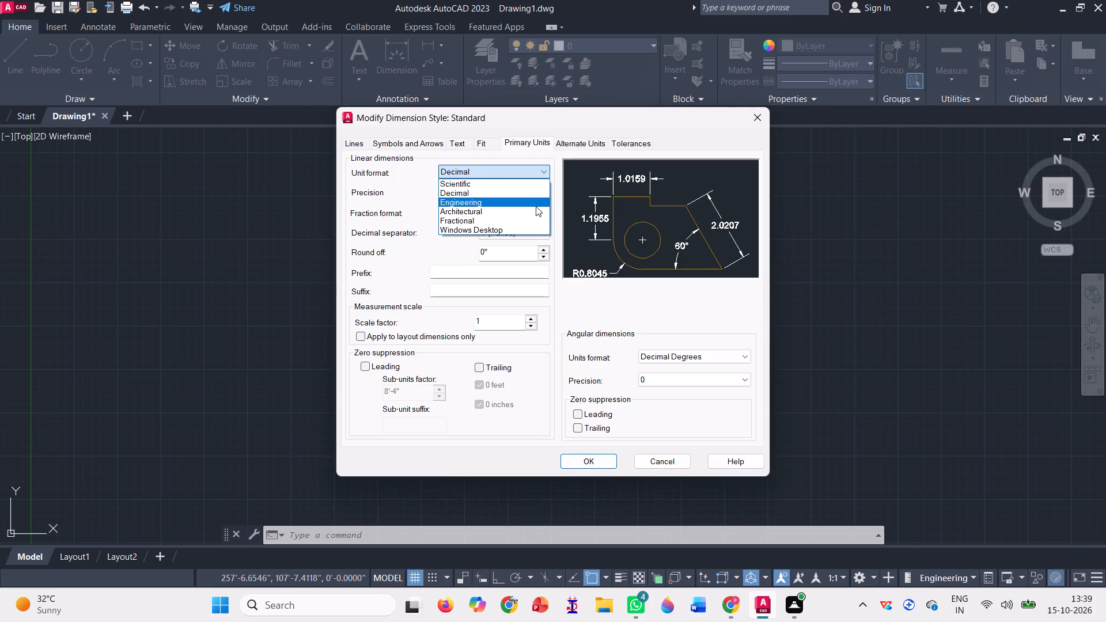
click(536, 205)
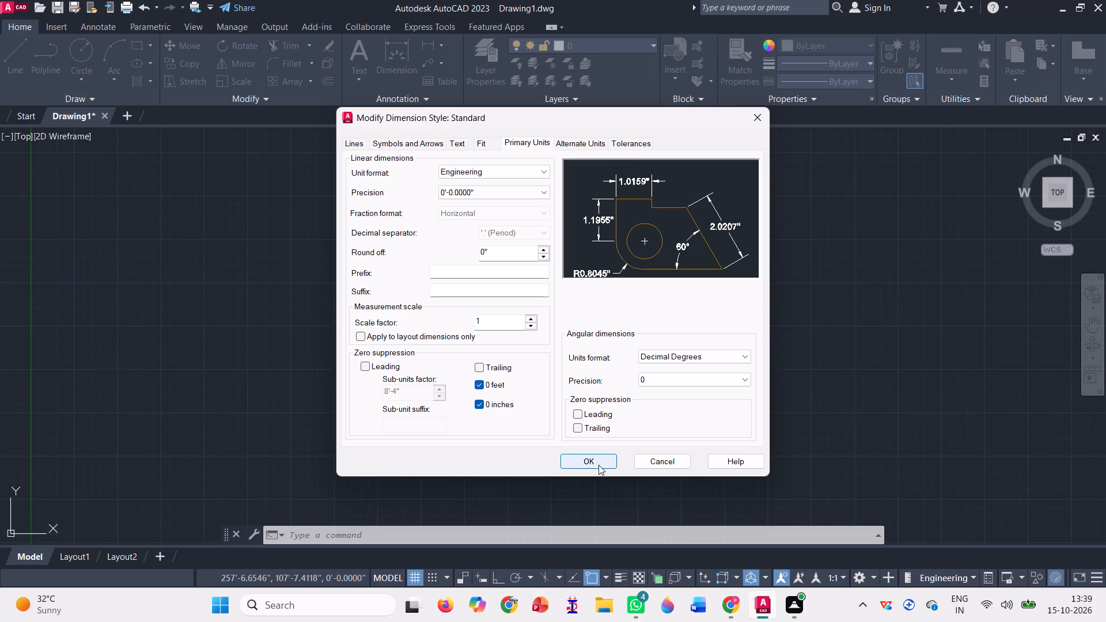
click(599, 463)
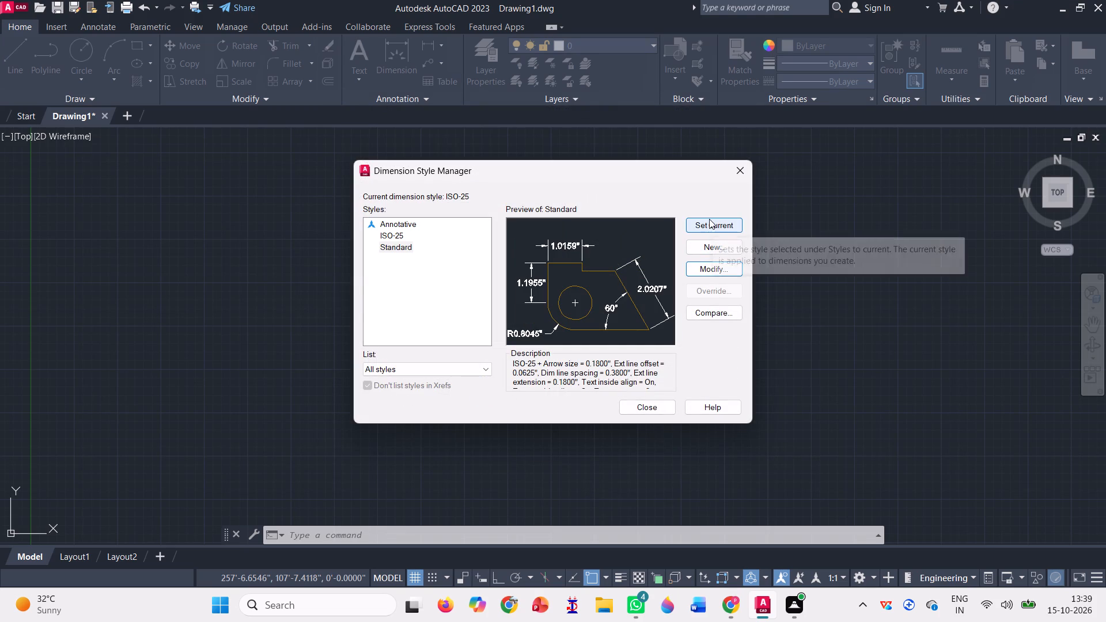
Make the Standard dimension style current and leave the style manager.
click(709, 219)
click(709, 227)
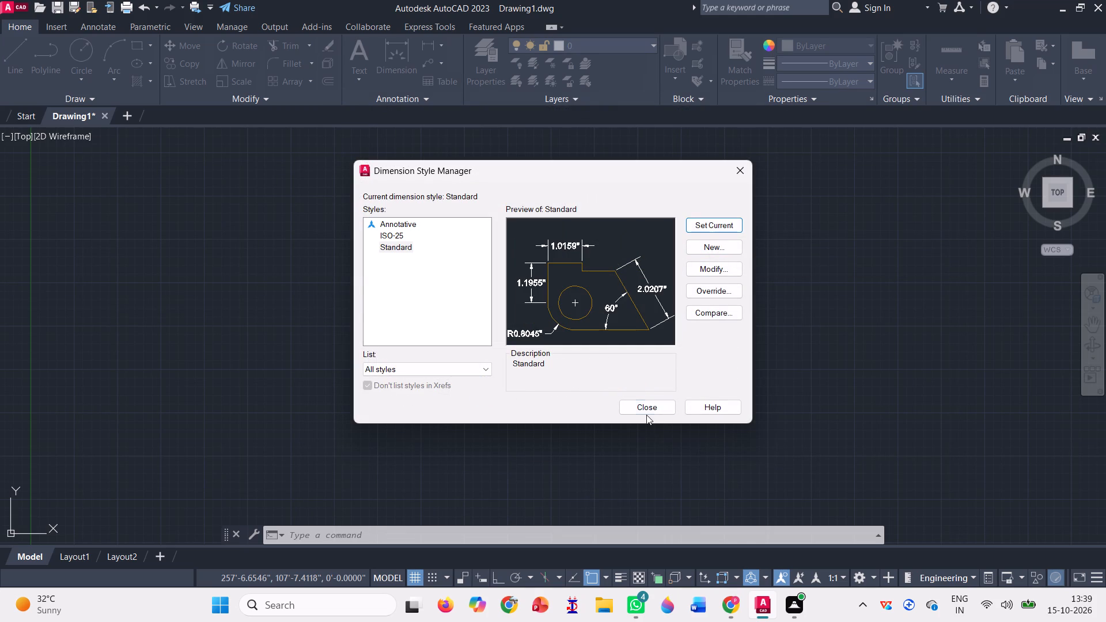
click(645, 414)
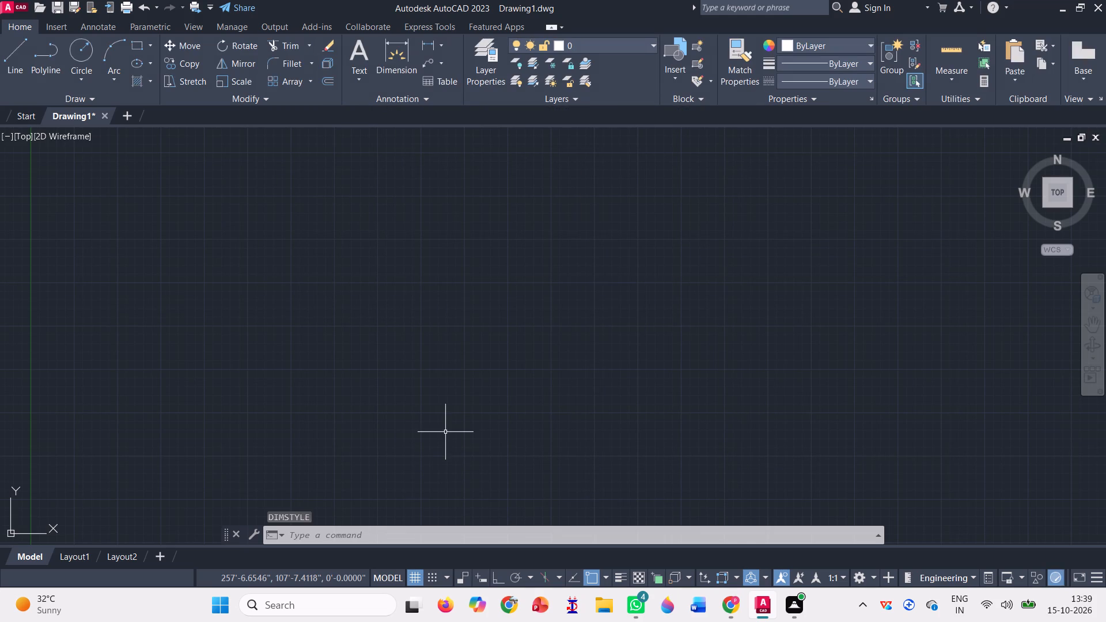
With Ortho on, draw a closed rectangular outline from lines, 40' wide and 50' high.
key(l)
key(Return)
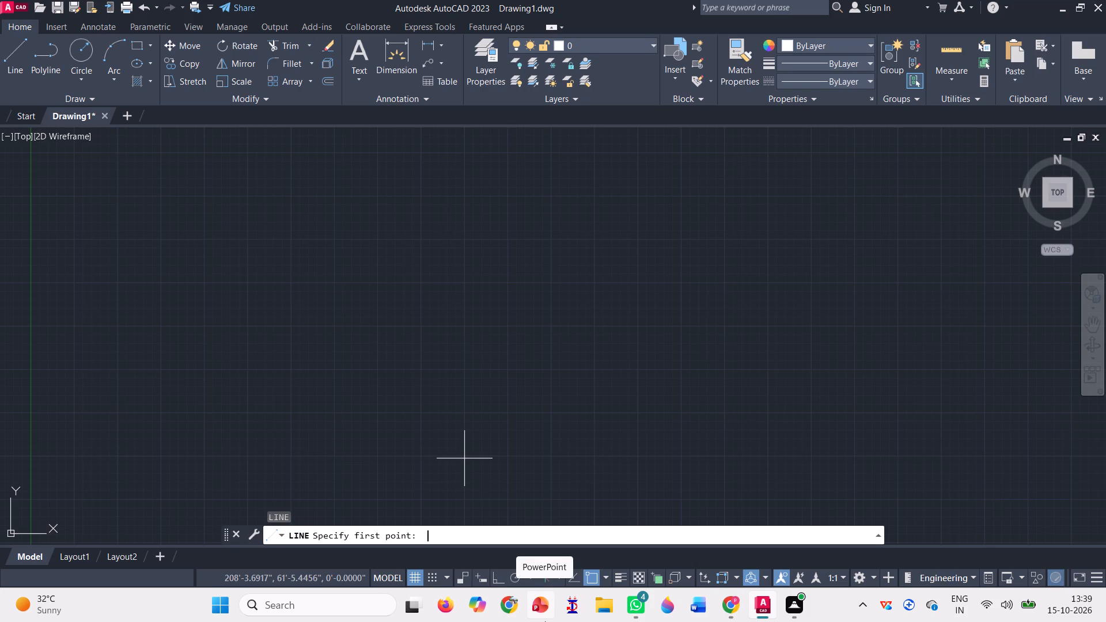
key(F8)
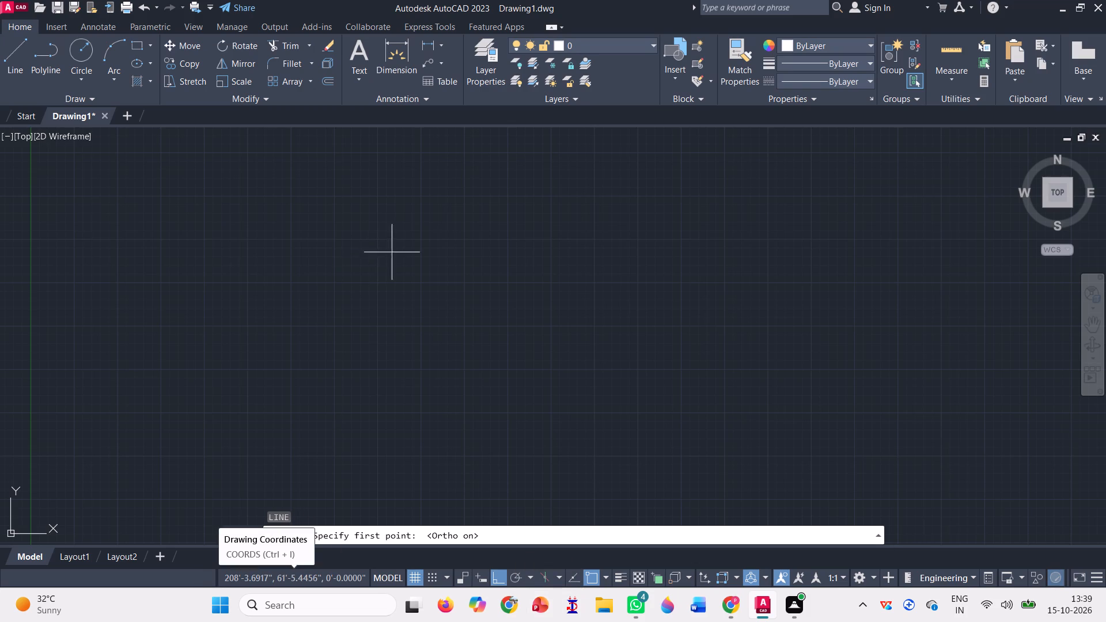
click(340, 204)
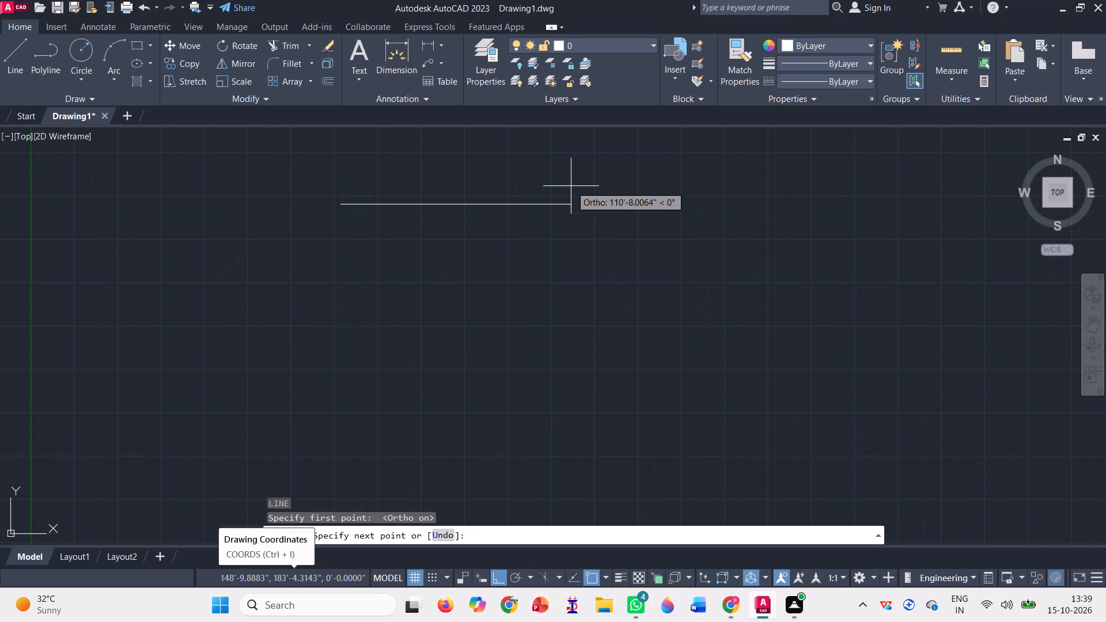
text(40')
key(Return)
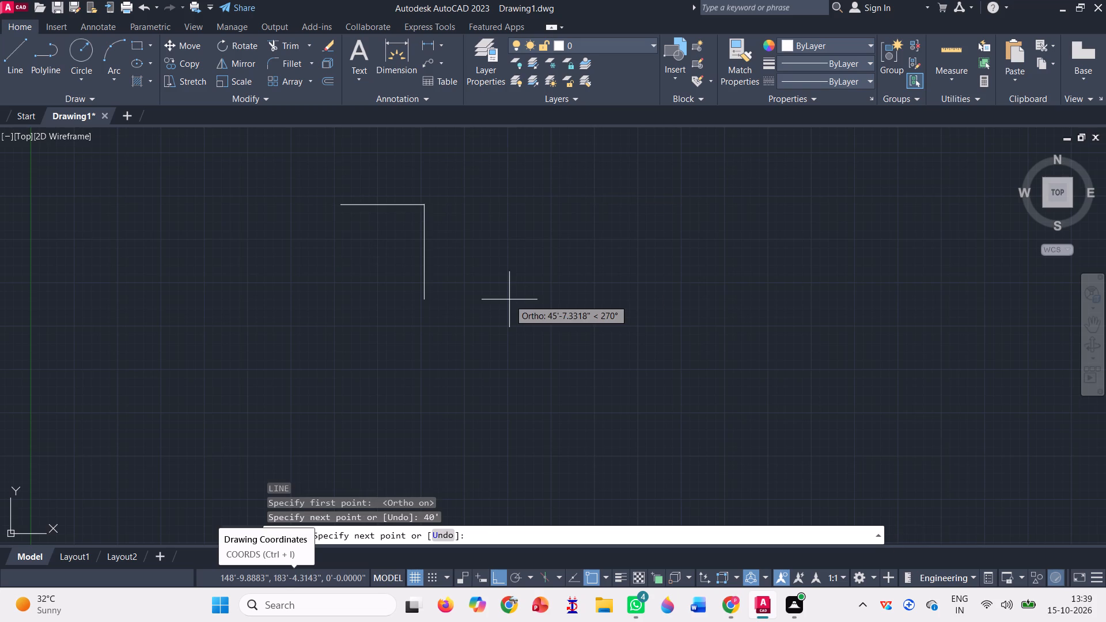
text(25)
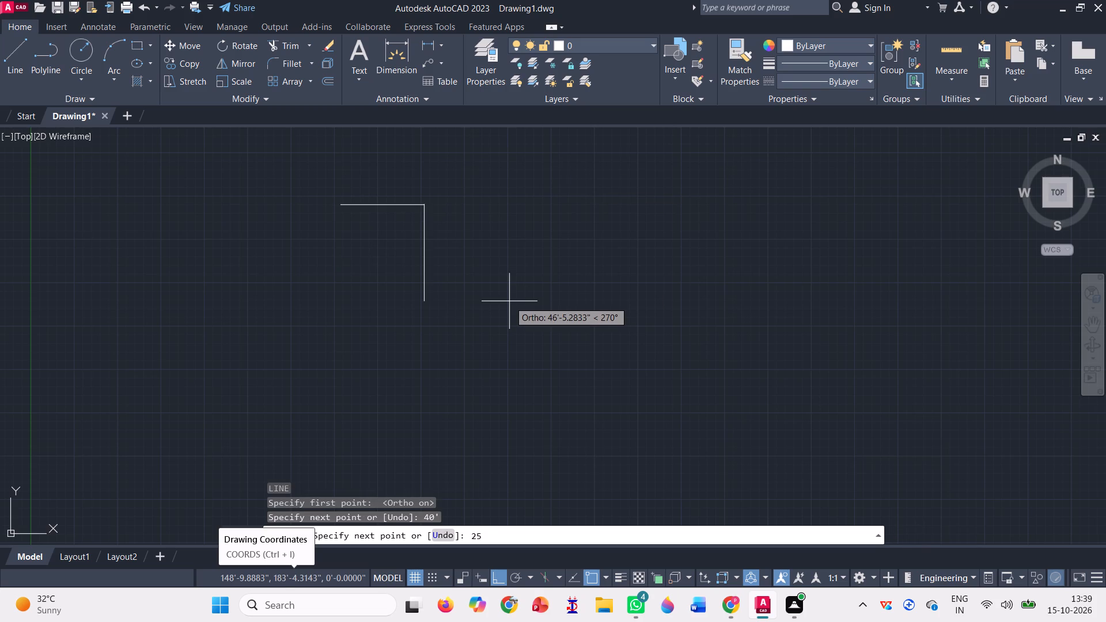
key(BackSpace)
key(BackSpace)
text(50')
key(Return)
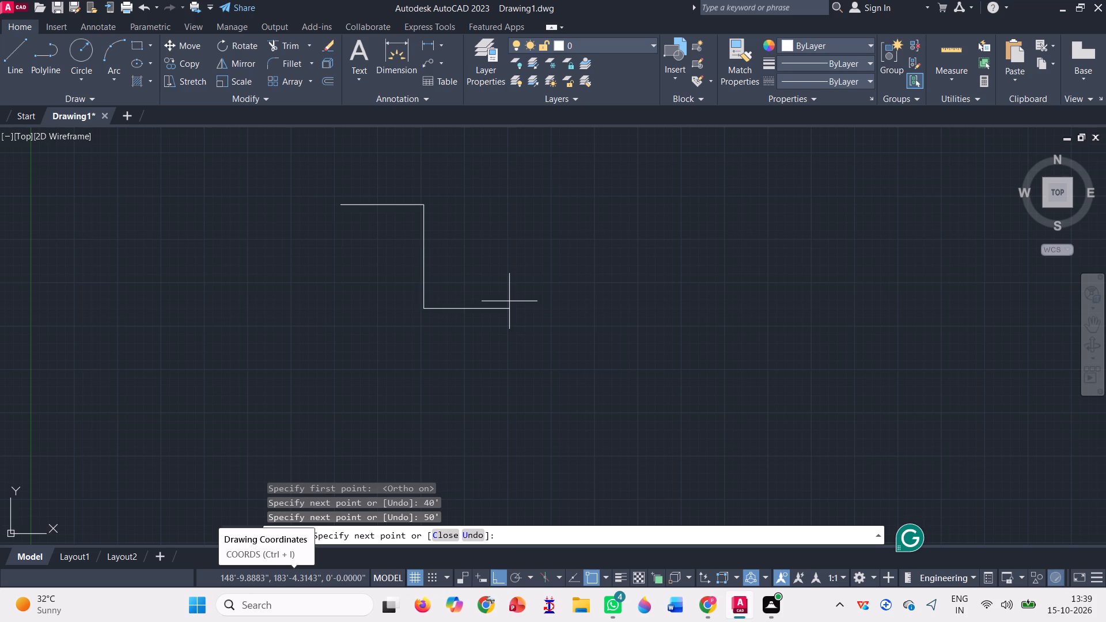
text(40')
key(Return)
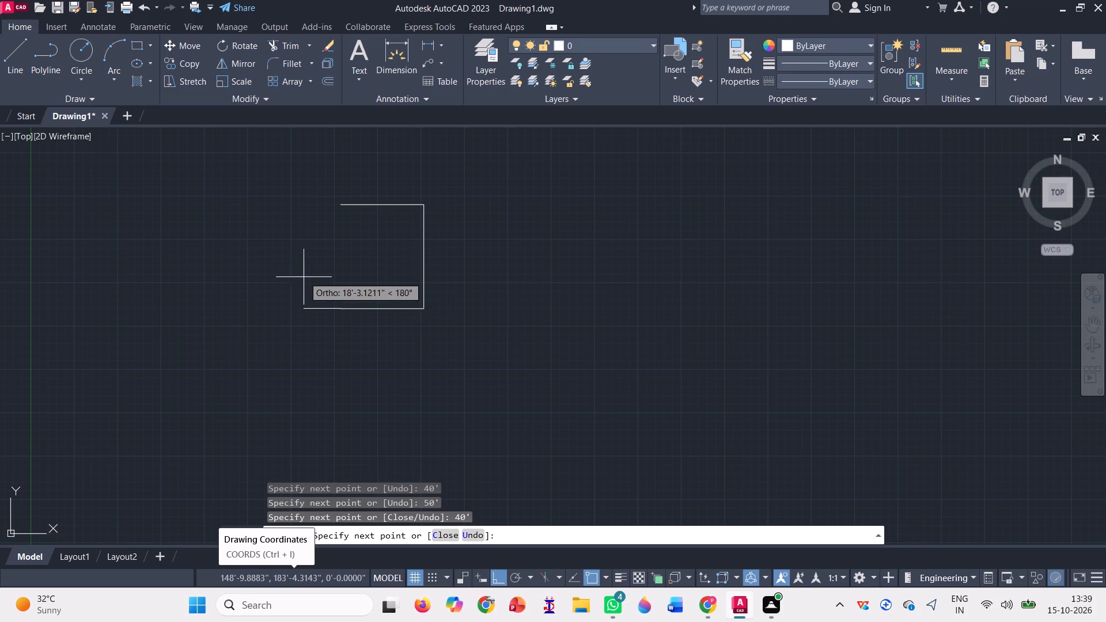
text(50')
key(Return)
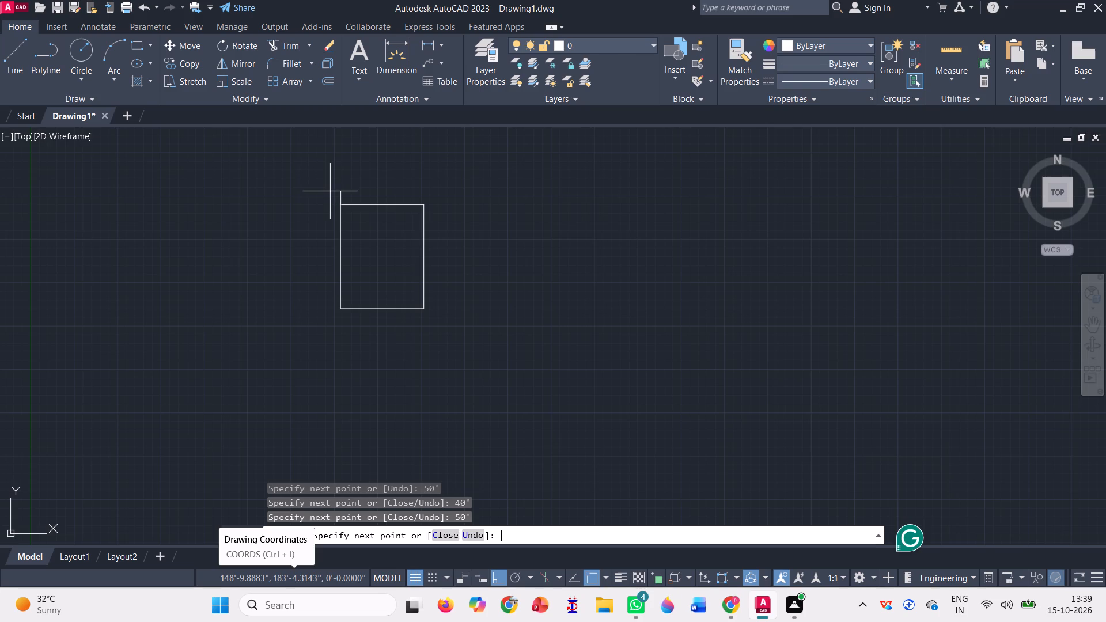
key(Return)
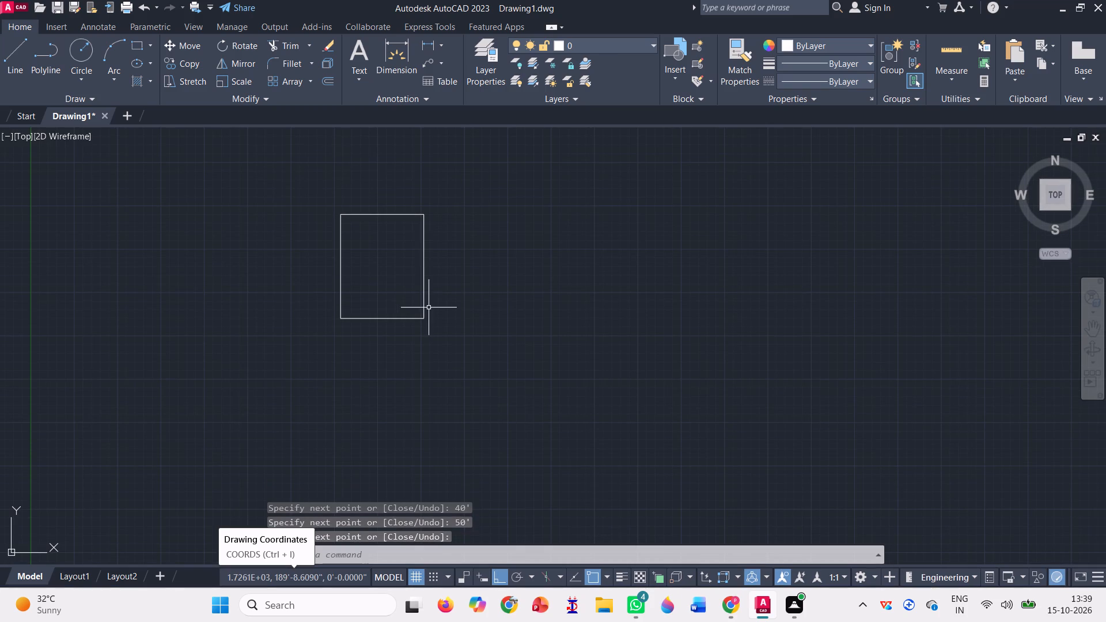
Join the four lines of the rectangle into a single polyline.
click(458, 339)
click(301, 171)
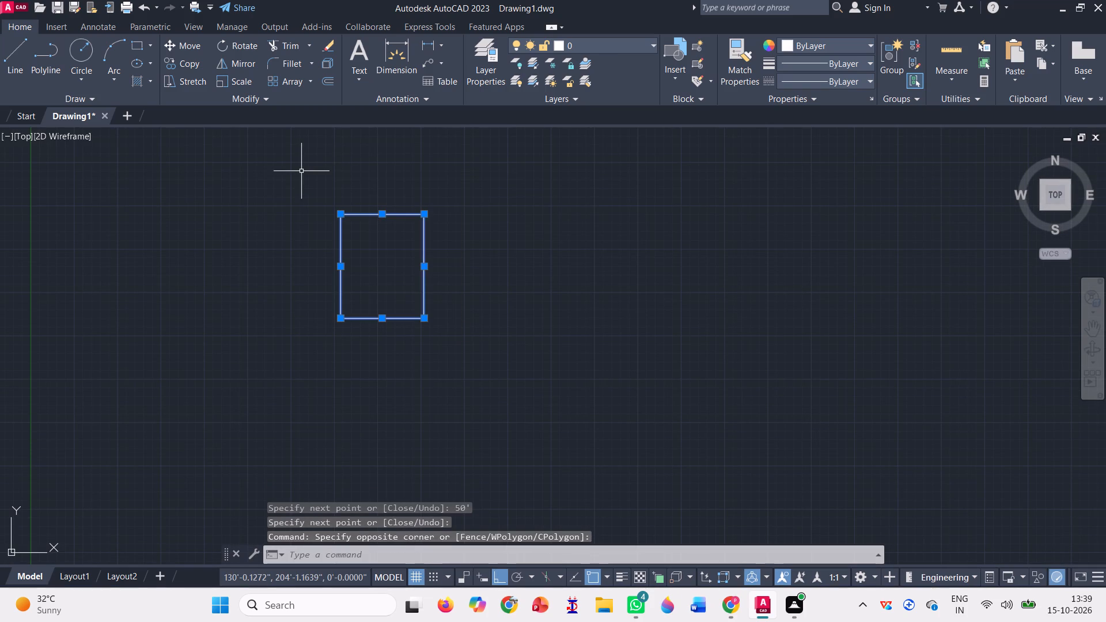
key(j)
key(Return)
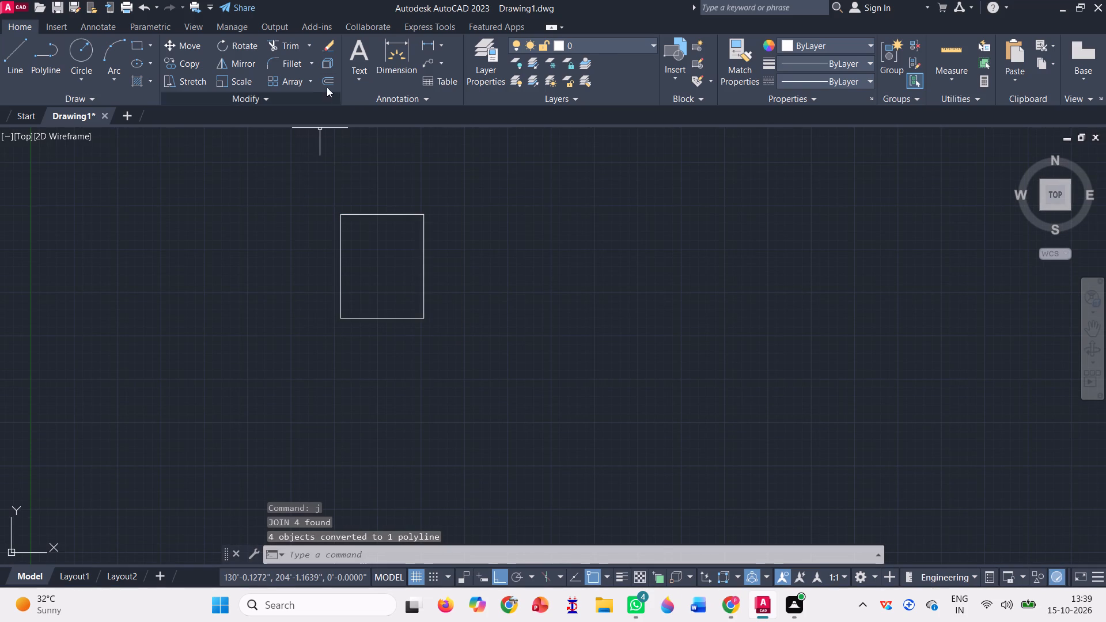
Offset the rectangular polyline inward by 0'9" to form the outer wall thickness.
click(327, 81)
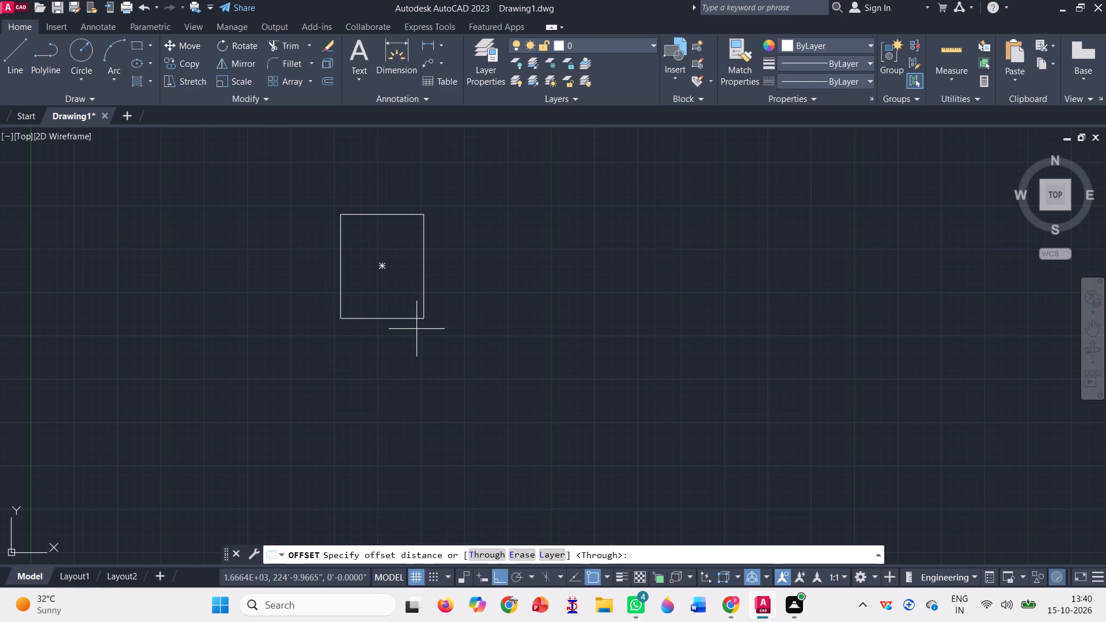
text(0'9")
key(Return)
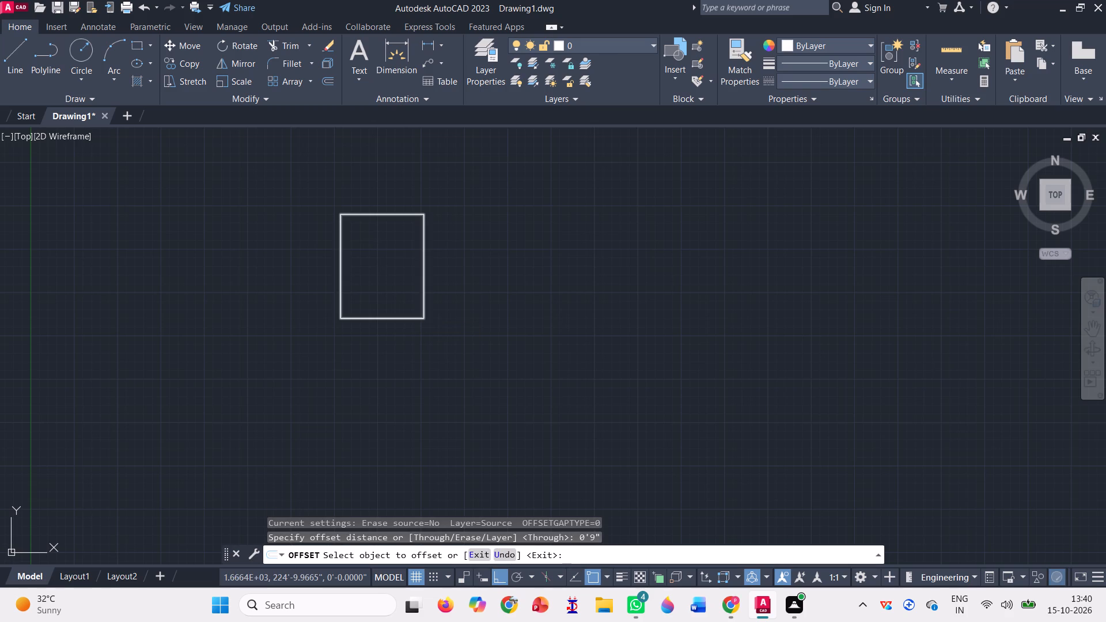
click(425, 313)
click(389, 309)
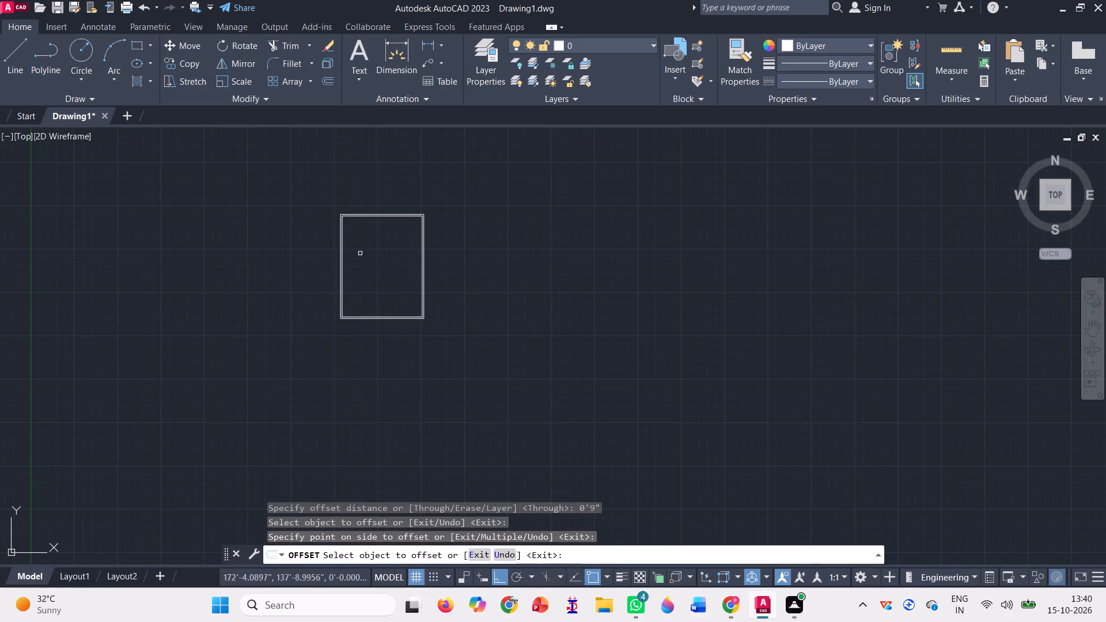
scroll(327, 205, up, 3)
scroll(327, 203, down, 1)
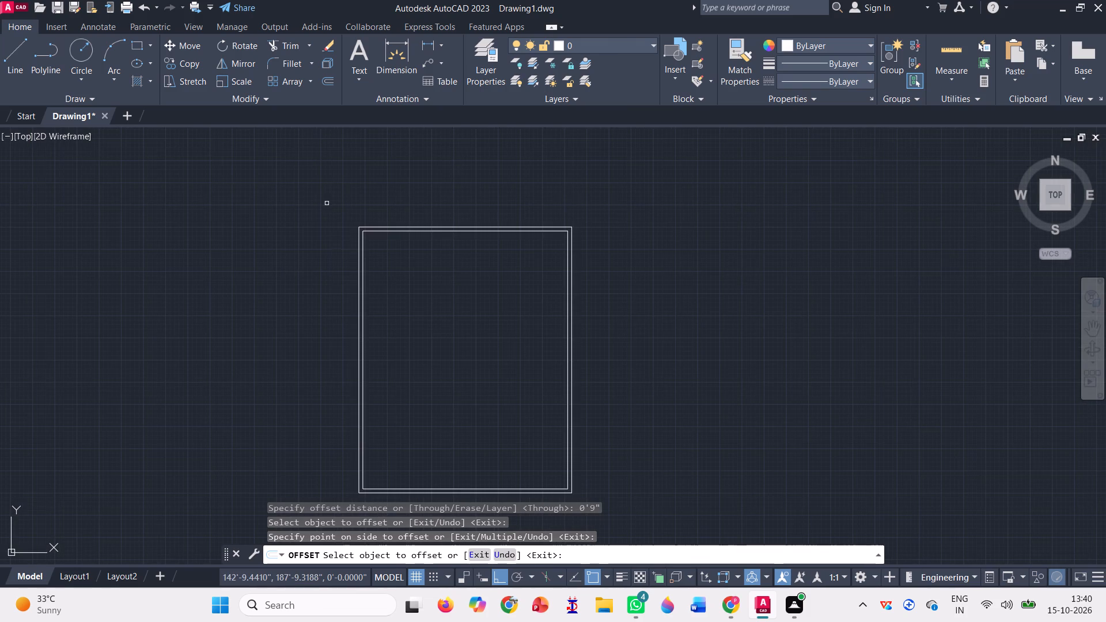
key(Escape)
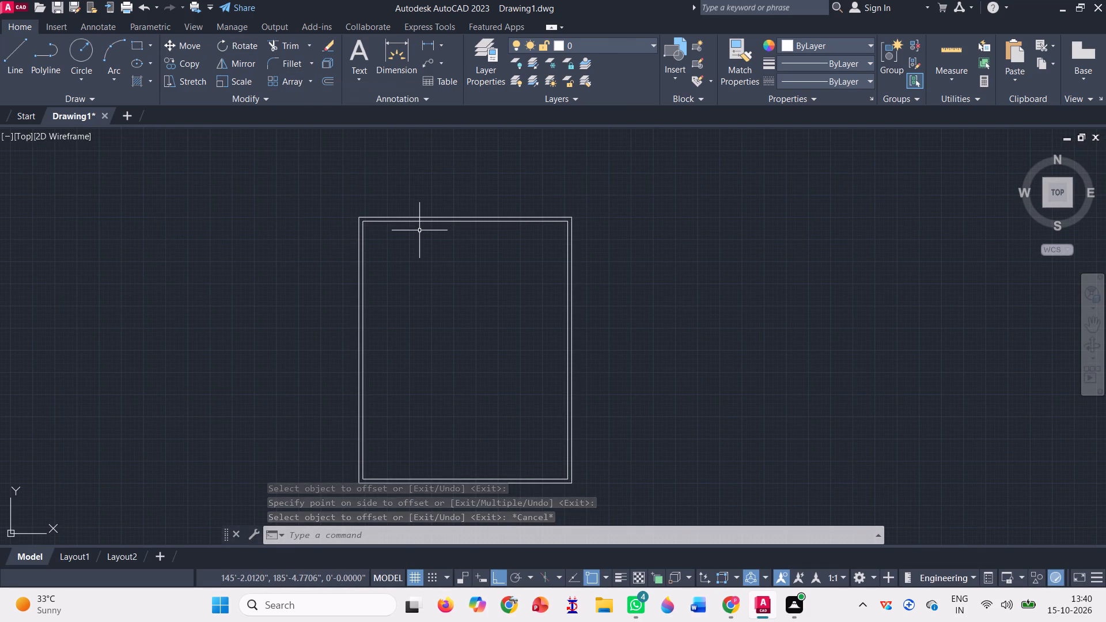
Draw a vertical line from the midpoint of the inner rectangle's bottom edge to the midpoint of its top edge.
key(l)
key(Return)
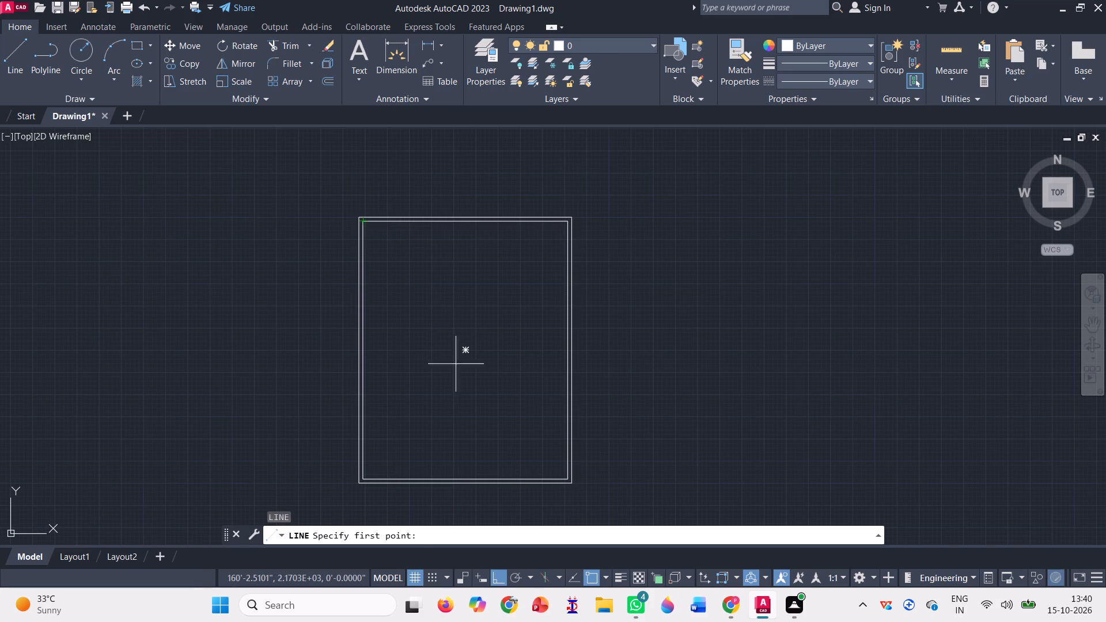
click(464, 480)
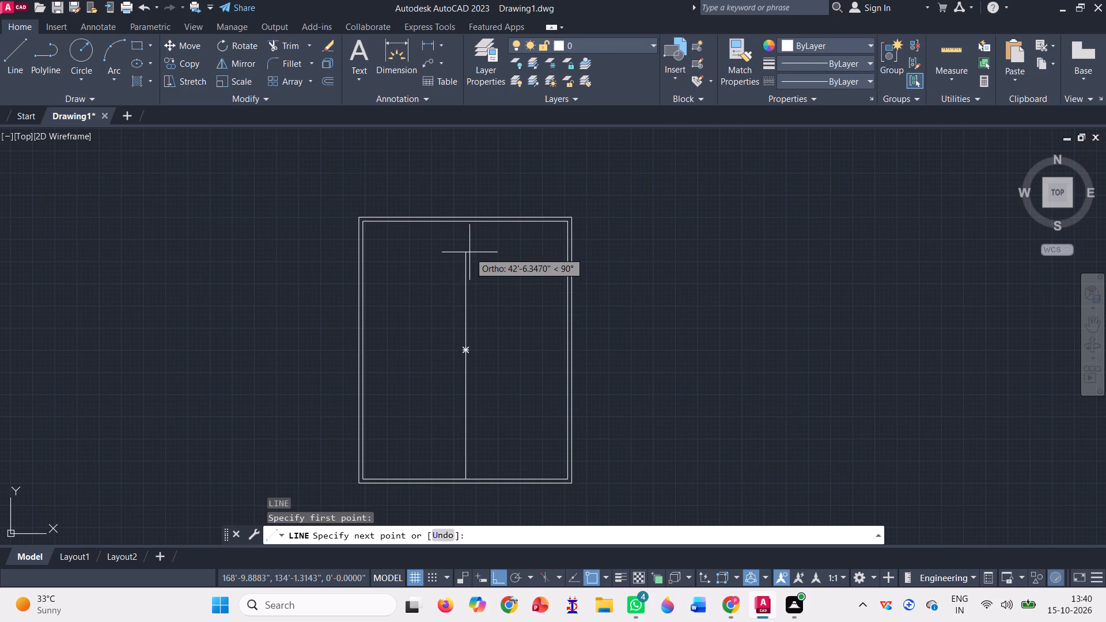
click(466, 221)
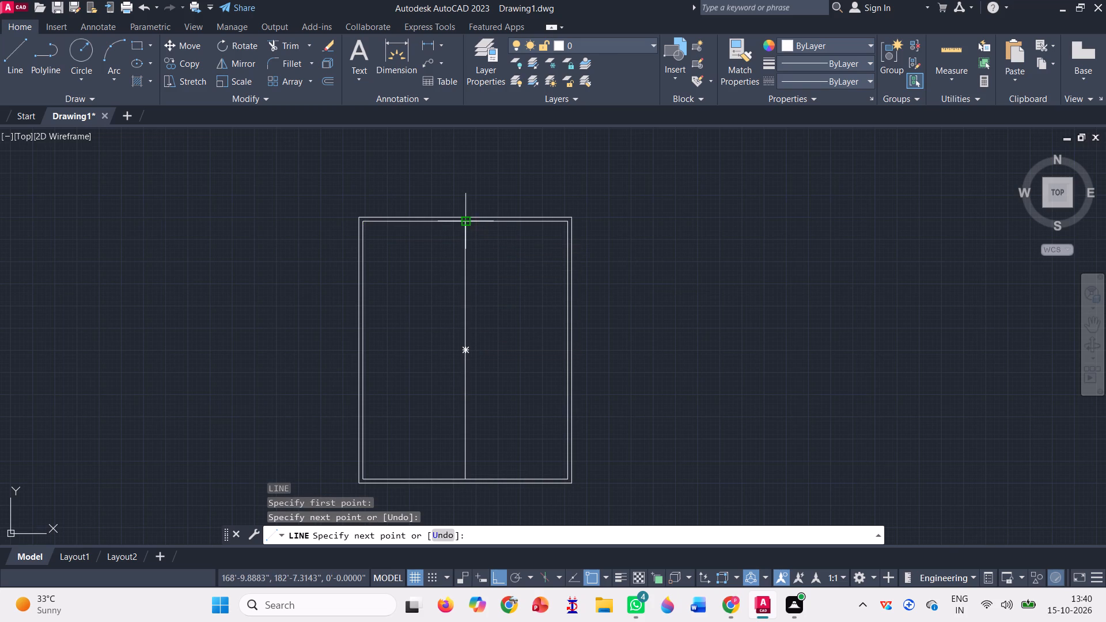
key(space)
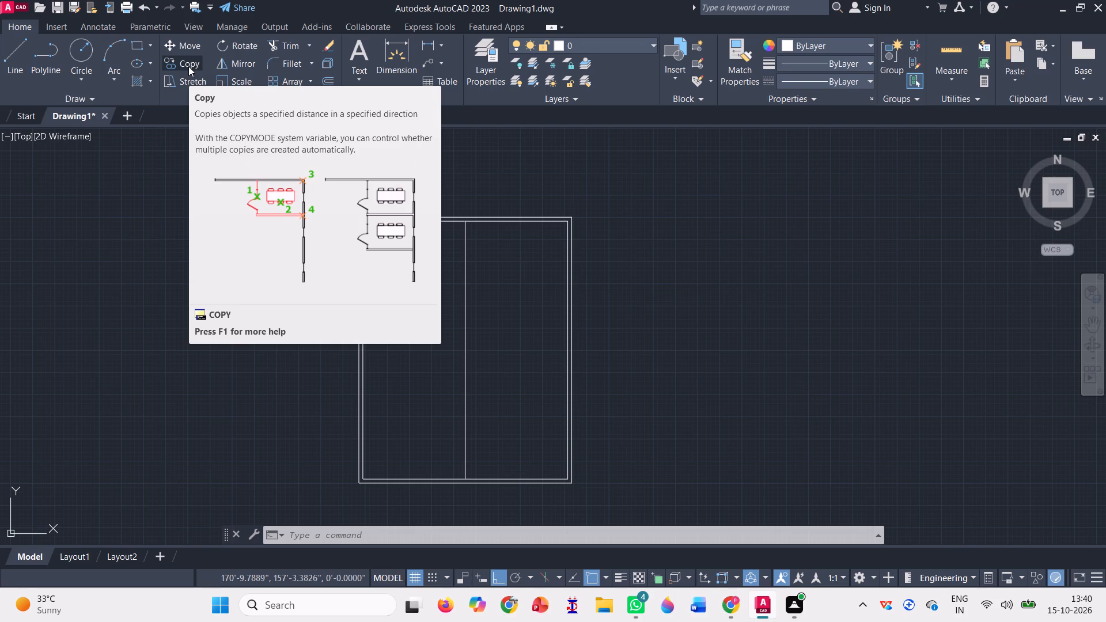
Copy the vertical centre line 0'2" to each side, using its top endpoint as the base point.
click(188, 66)
click(510, 277)
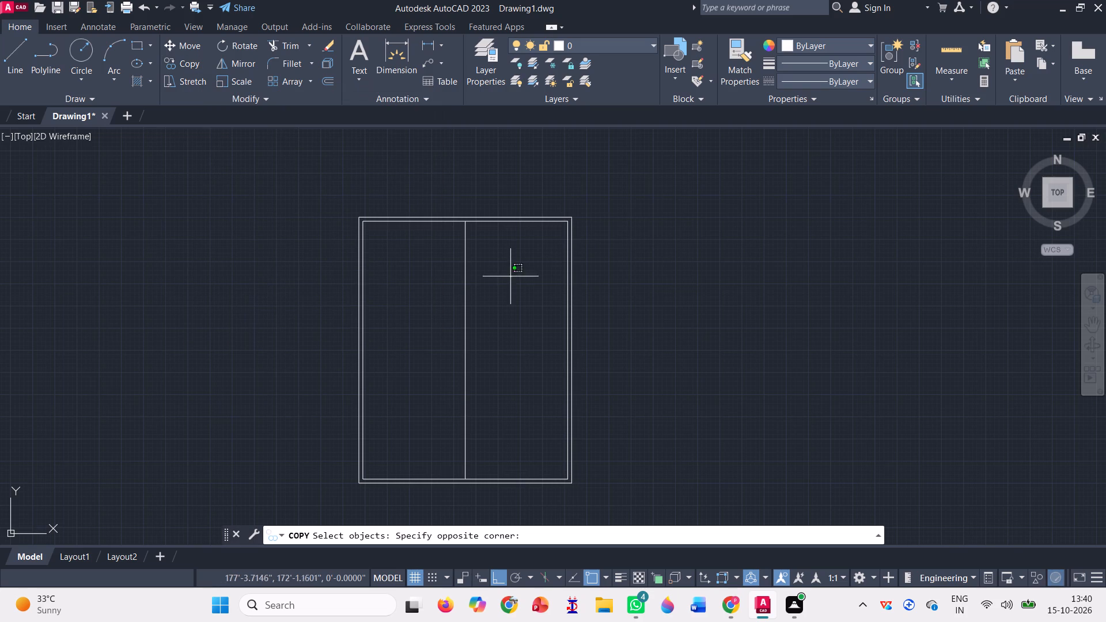
click(444, 282)
key(space)
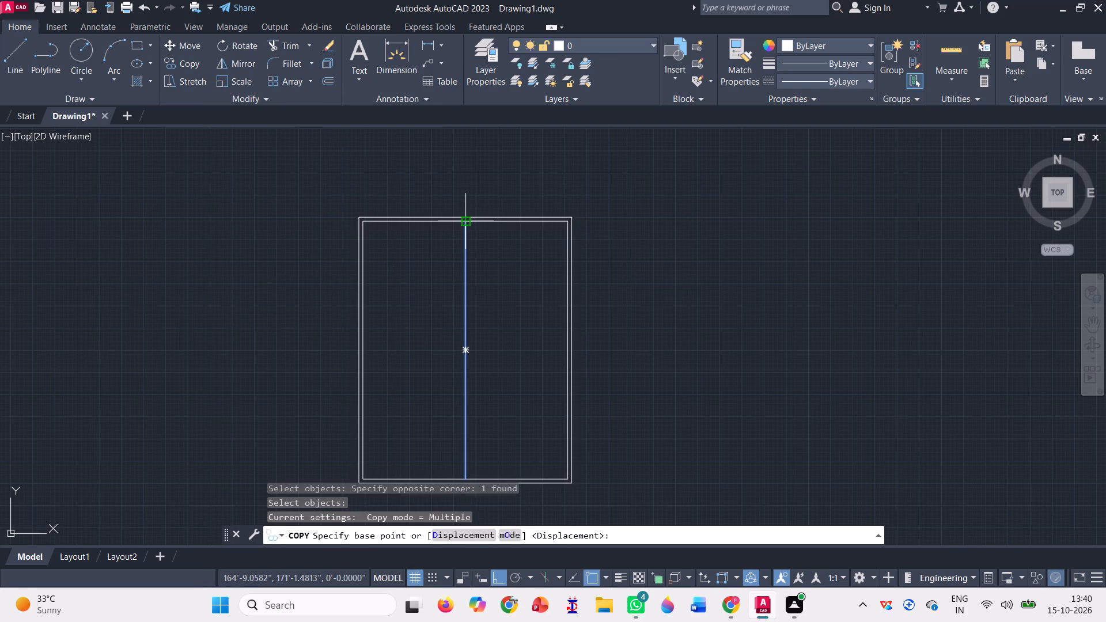
click(467, 221)
text(0'2")
key(Return)
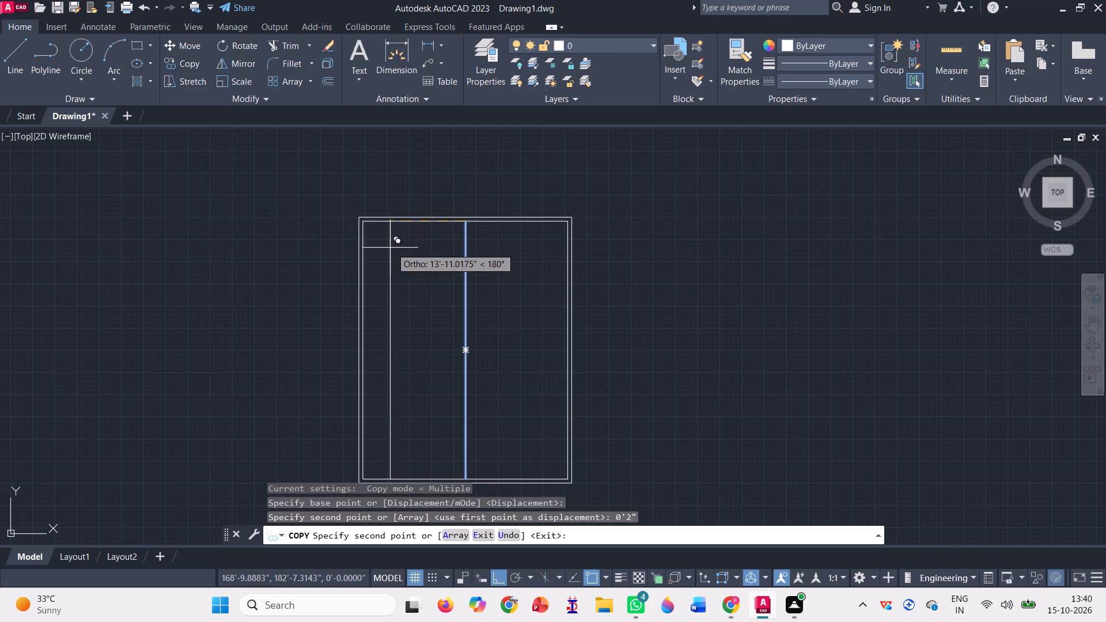
text(0'2")
key(Return)
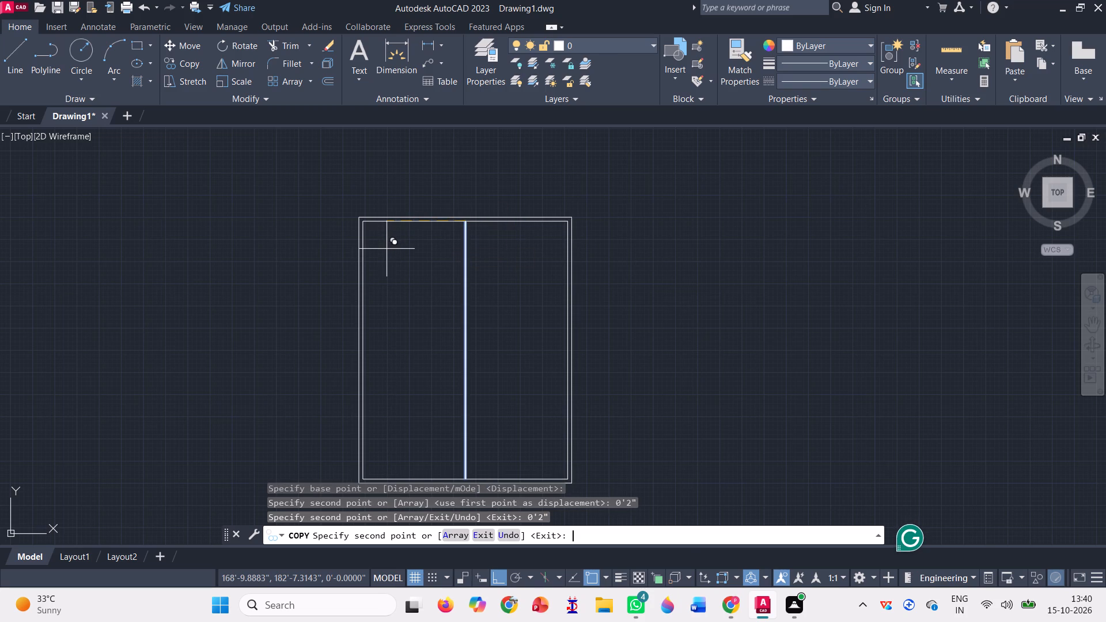
key(Return)
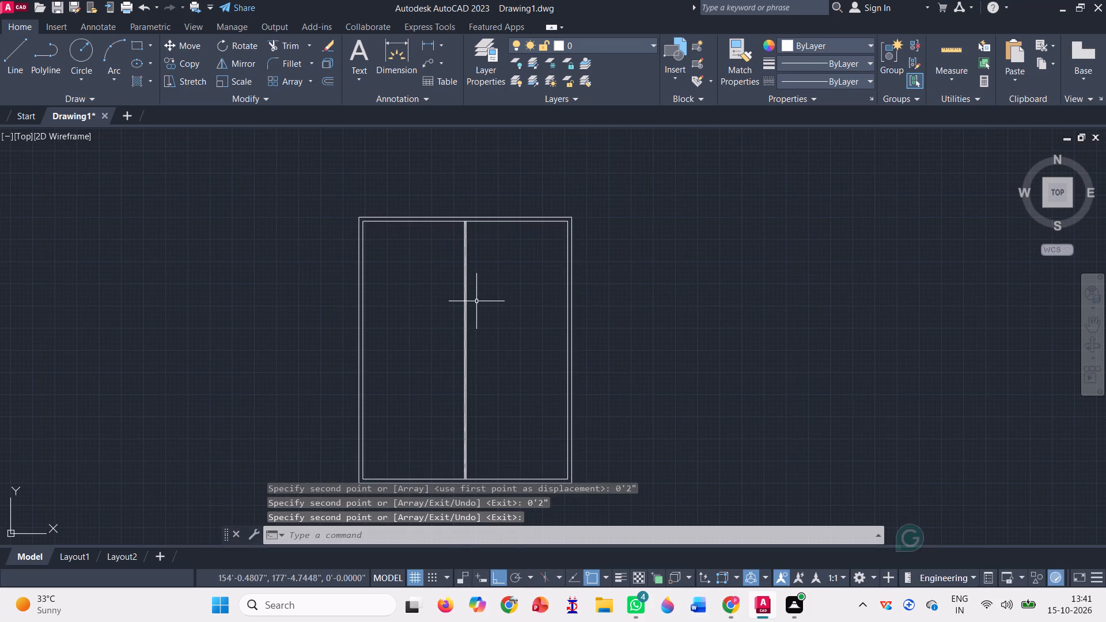
Erase the original centre line between the two copies, leaving a double-line partition.
scroll(471, 263, up, 2)
scroll(434, 226, up, 3)
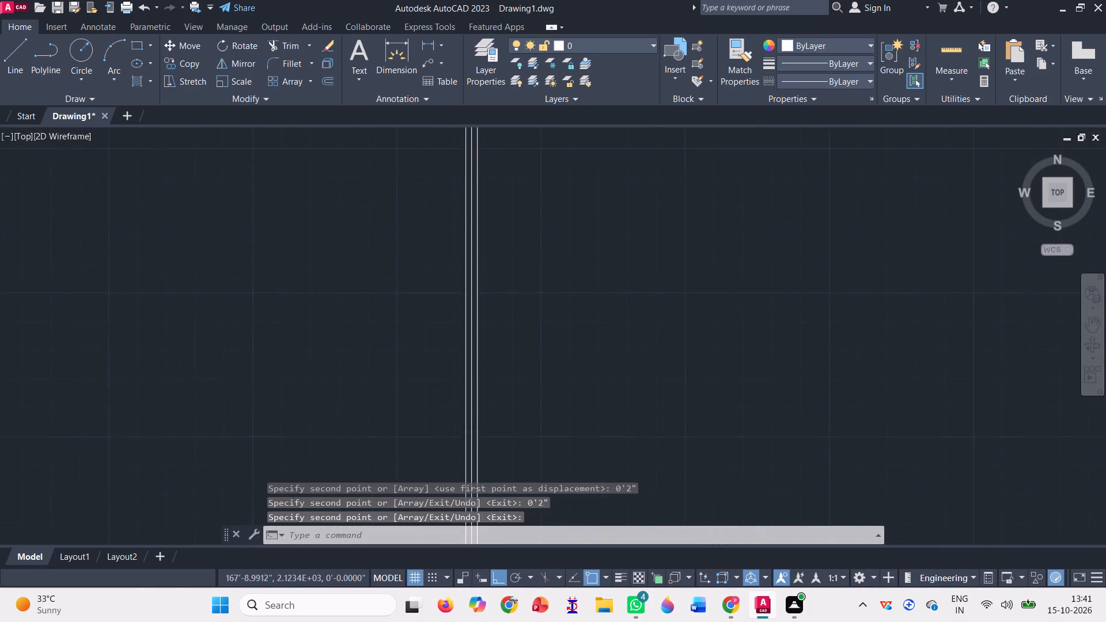
click(490, 281)
scroll(483, 302, down, 4)
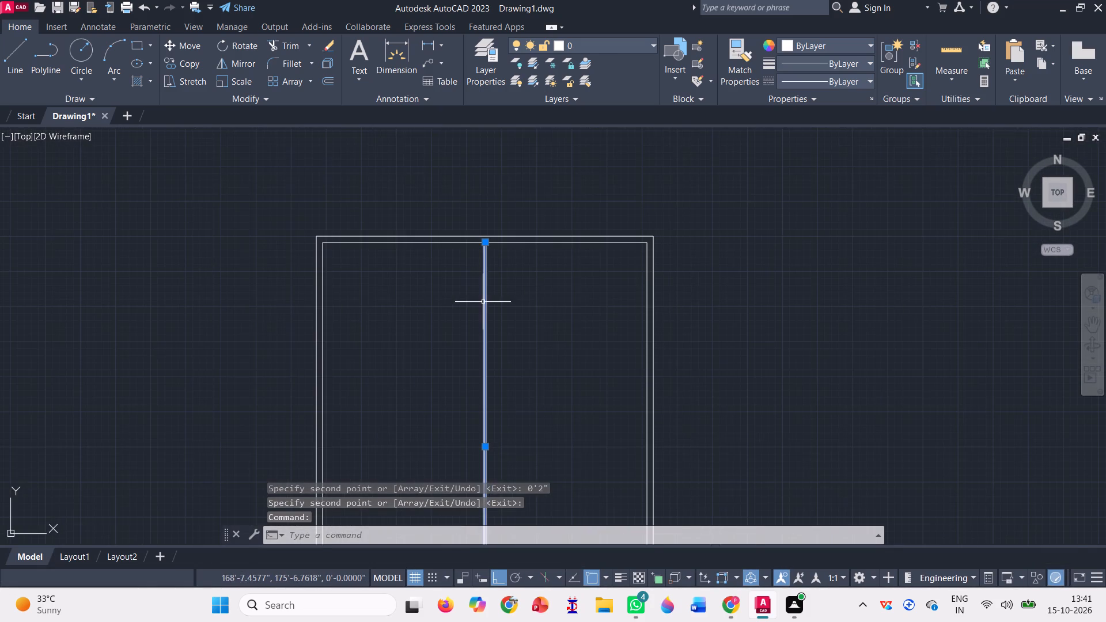
key(Delete)
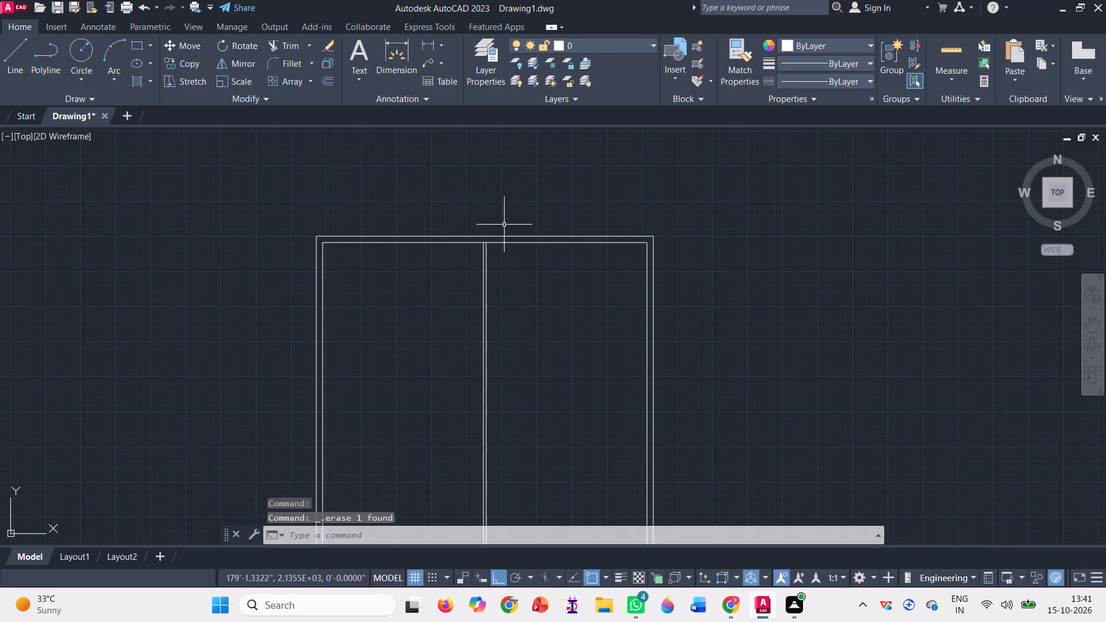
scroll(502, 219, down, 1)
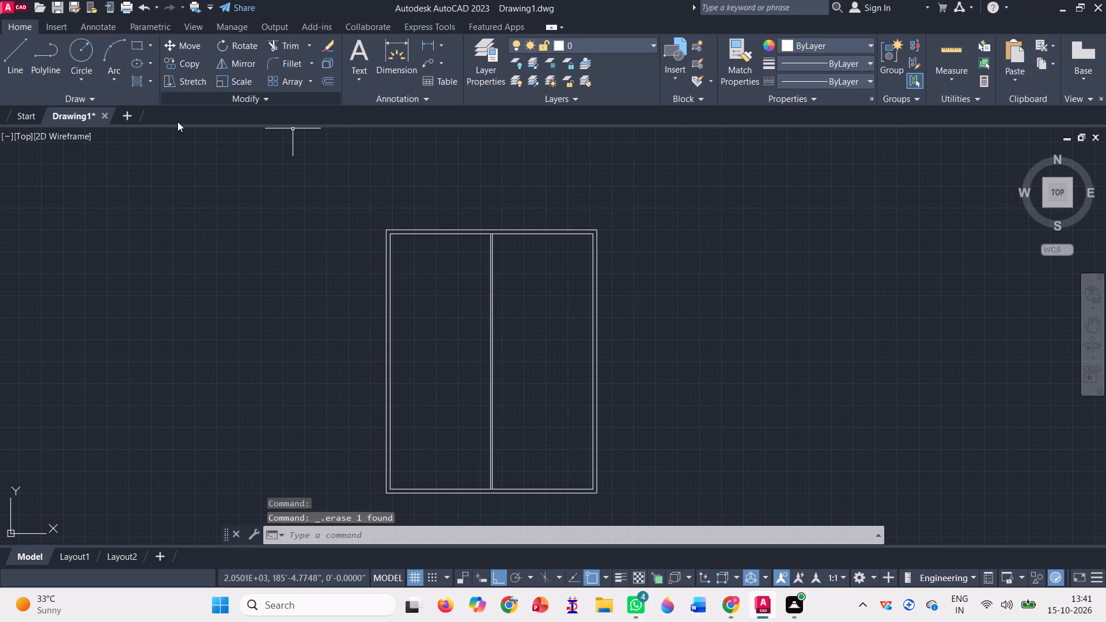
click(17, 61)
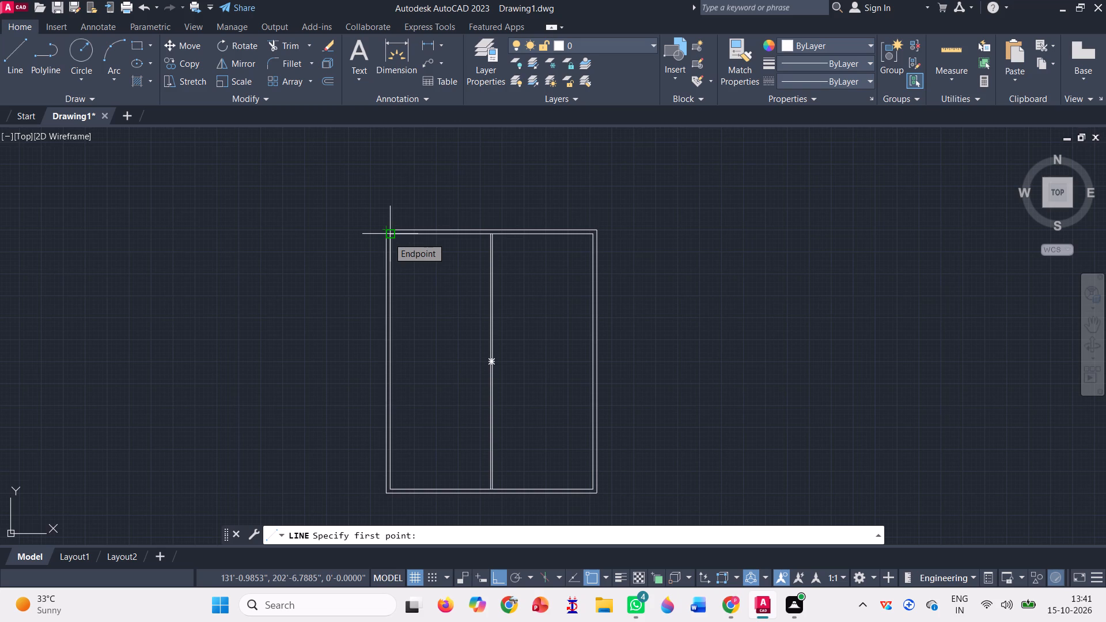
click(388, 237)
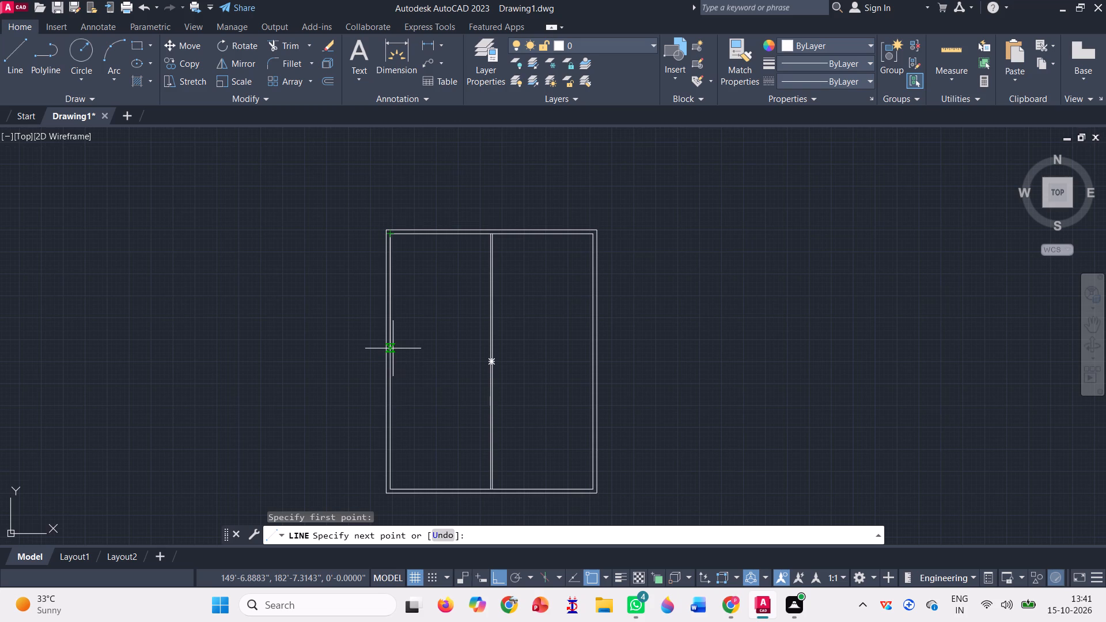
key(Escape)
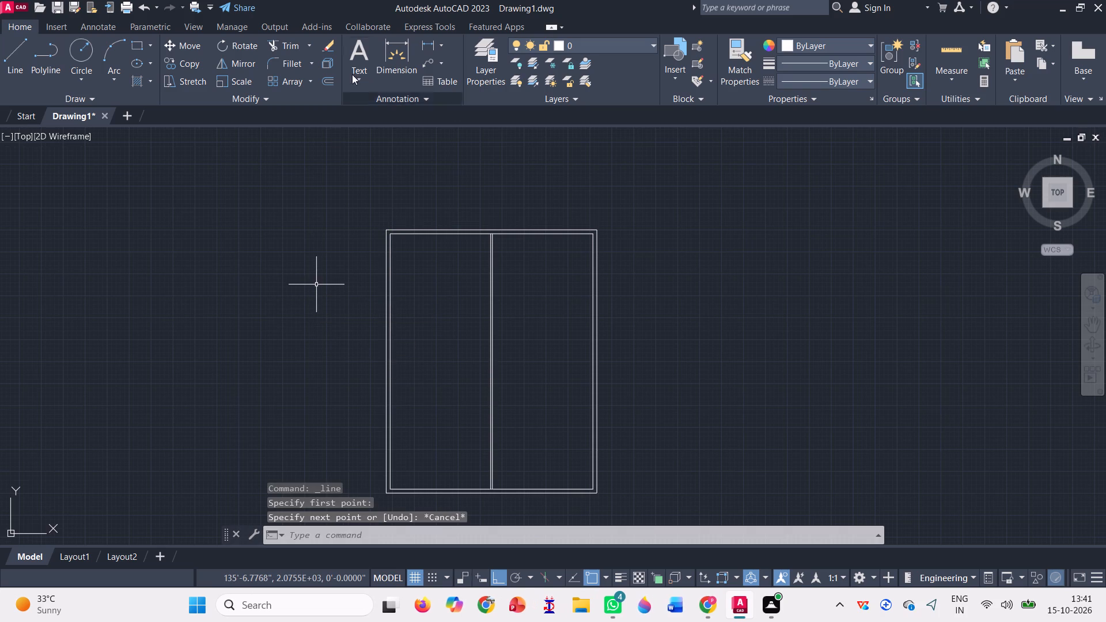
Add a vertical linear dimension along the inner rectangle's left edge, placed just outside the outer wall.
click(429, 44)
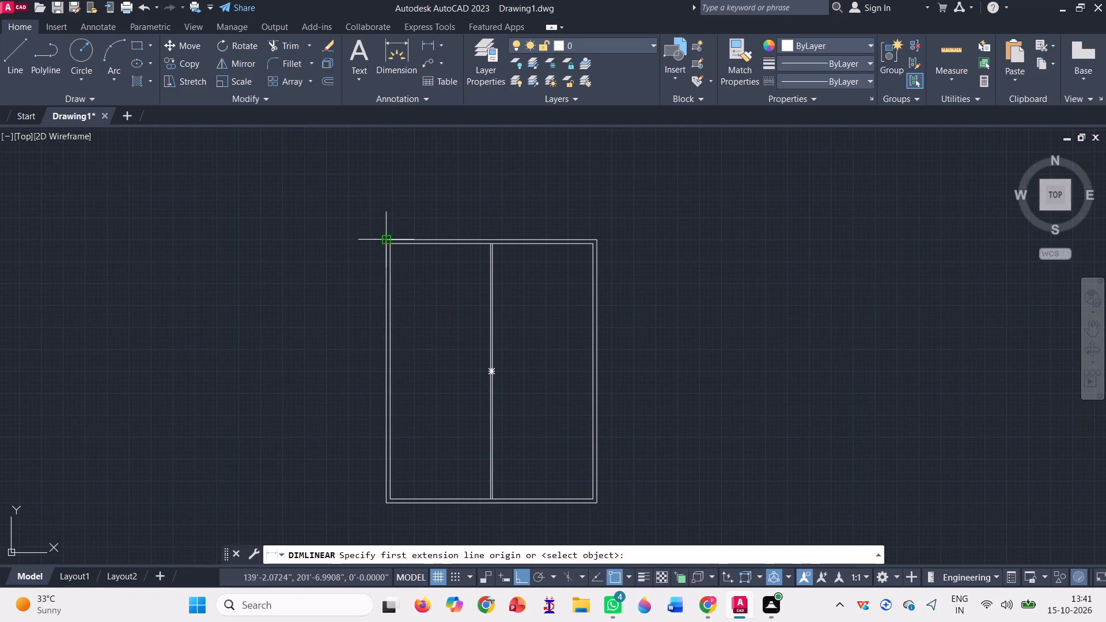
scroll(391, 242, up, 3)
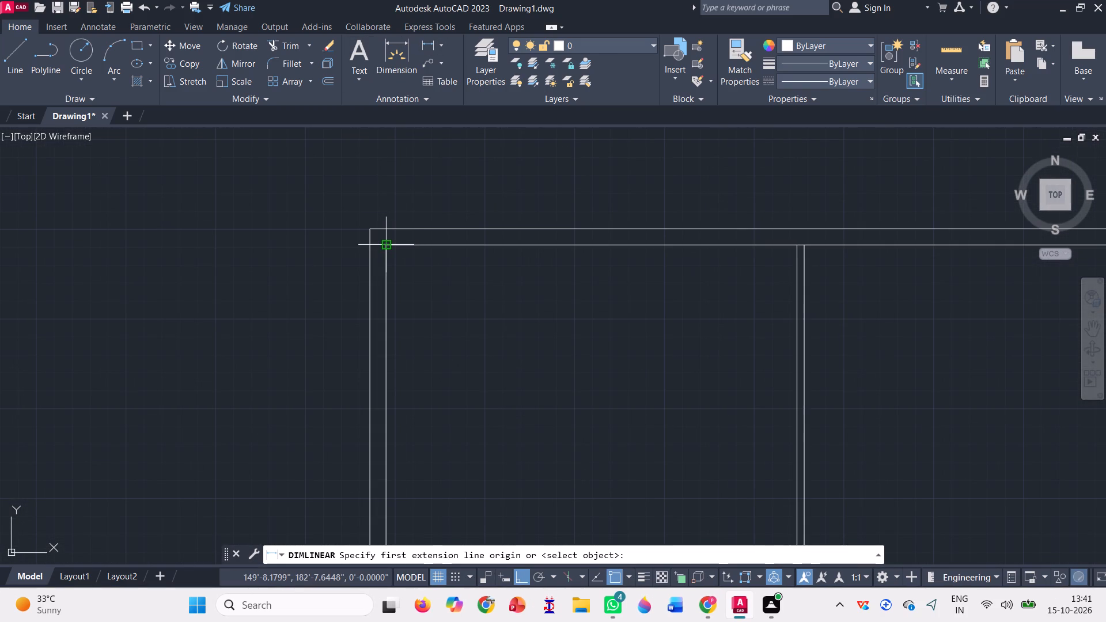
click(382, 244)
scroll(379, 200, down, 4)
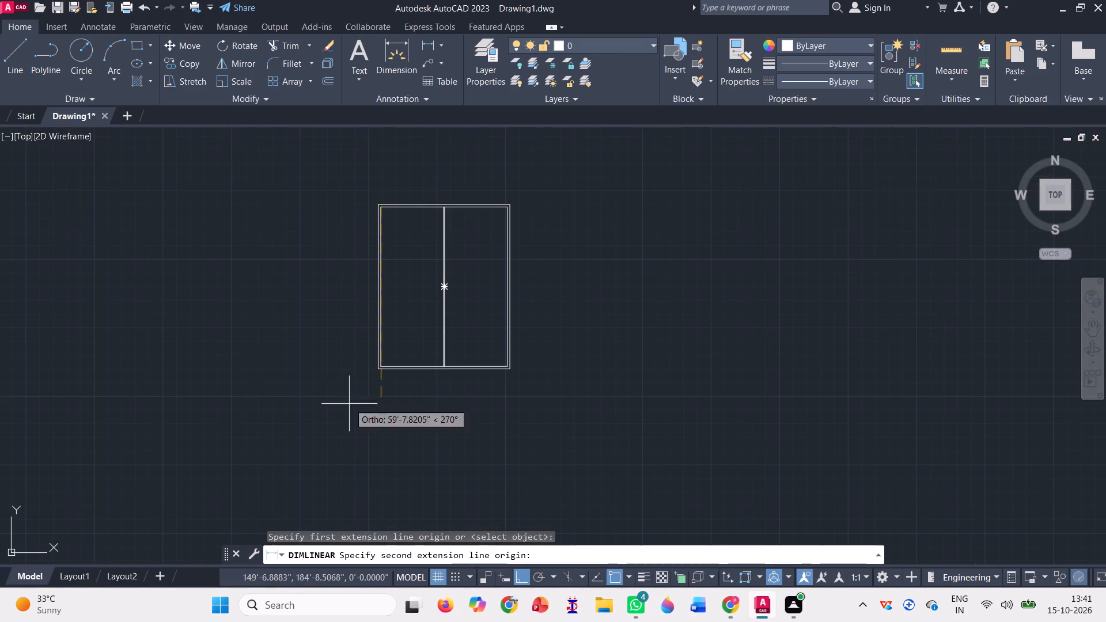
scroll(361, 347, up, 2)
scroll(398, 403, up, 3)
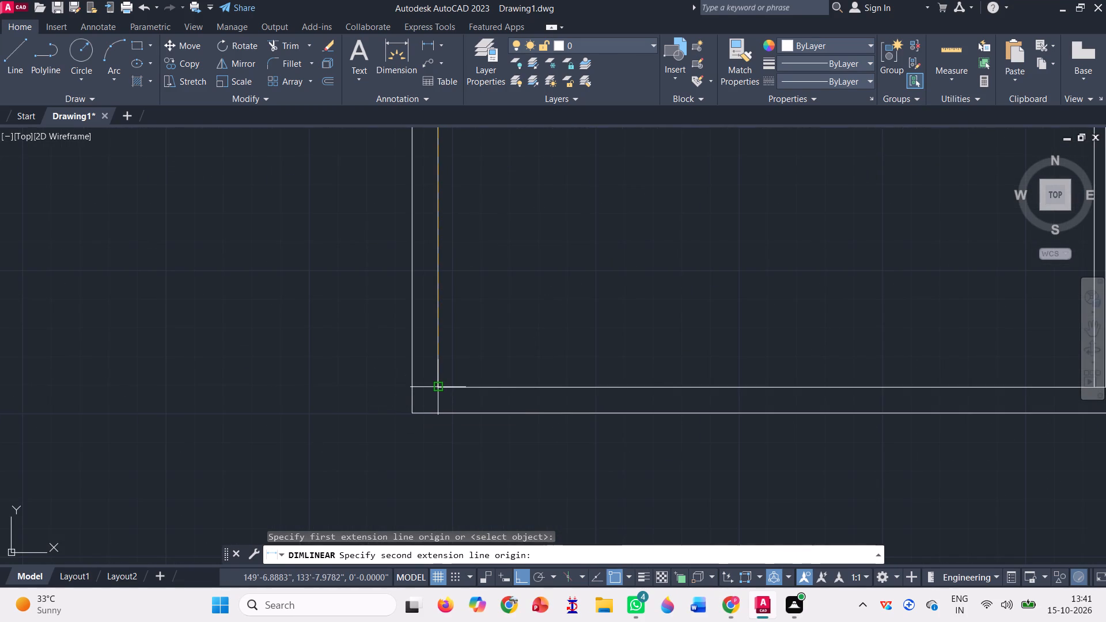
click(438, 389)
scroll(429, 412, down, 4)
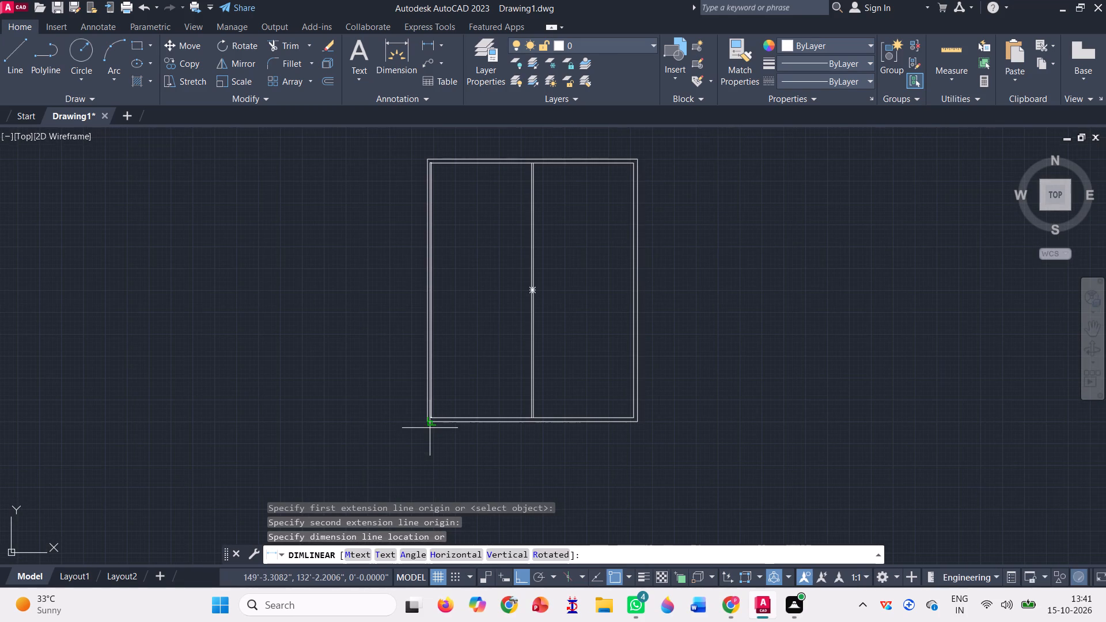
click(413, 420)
Examine the text of the new vertical dimension beside the left wall.
scroll(432, 233, up, 3)
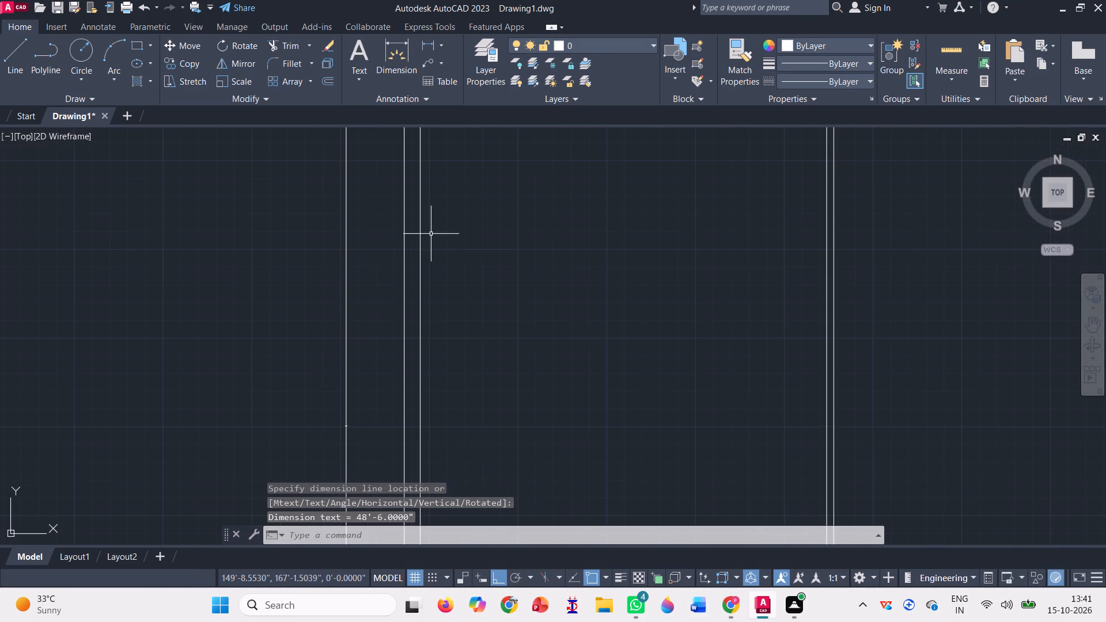
scroll(355, 468, up, 3)
scroll(287, 288, up, 4)
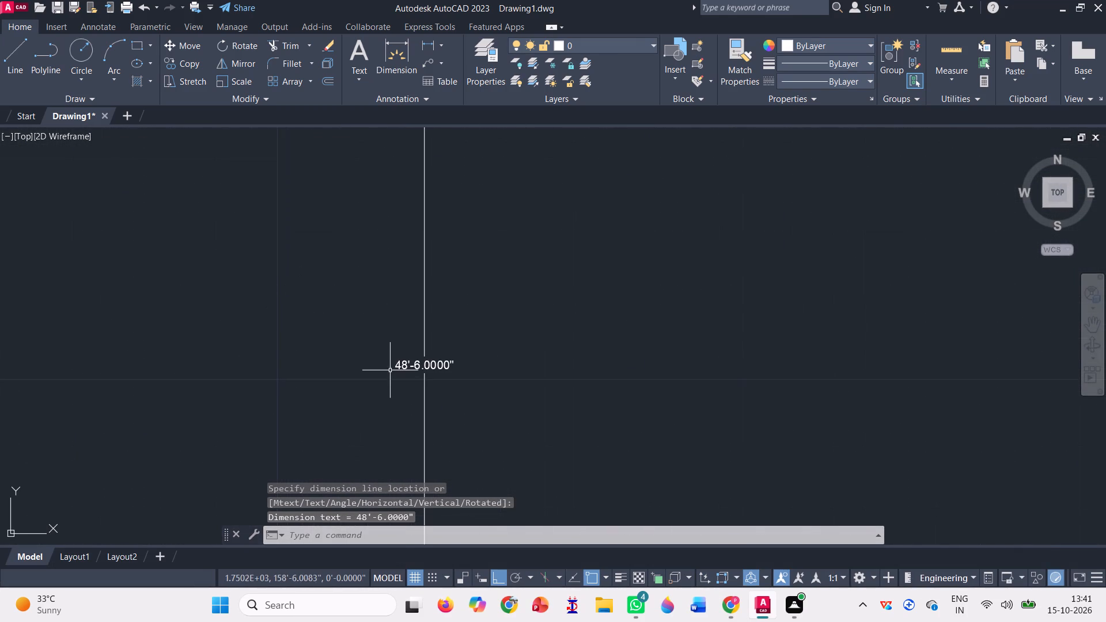
scroll(391, 373, up, 3)
scroll(488, 372, up, 2)
scroll(488, 371, down, 4)
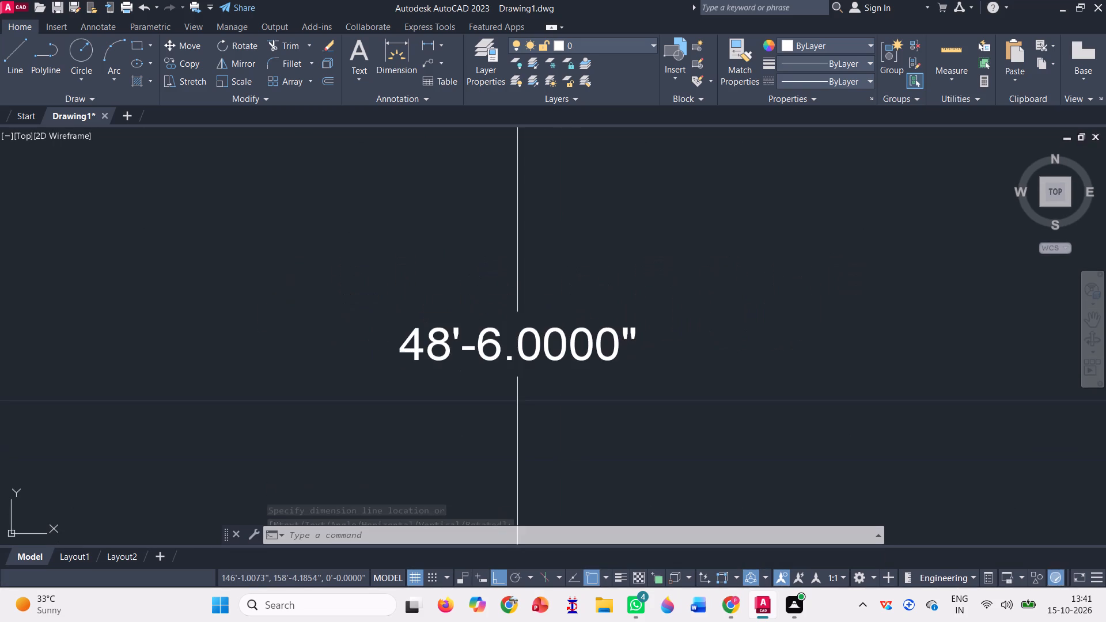
scroll(487, 374, down, 6)
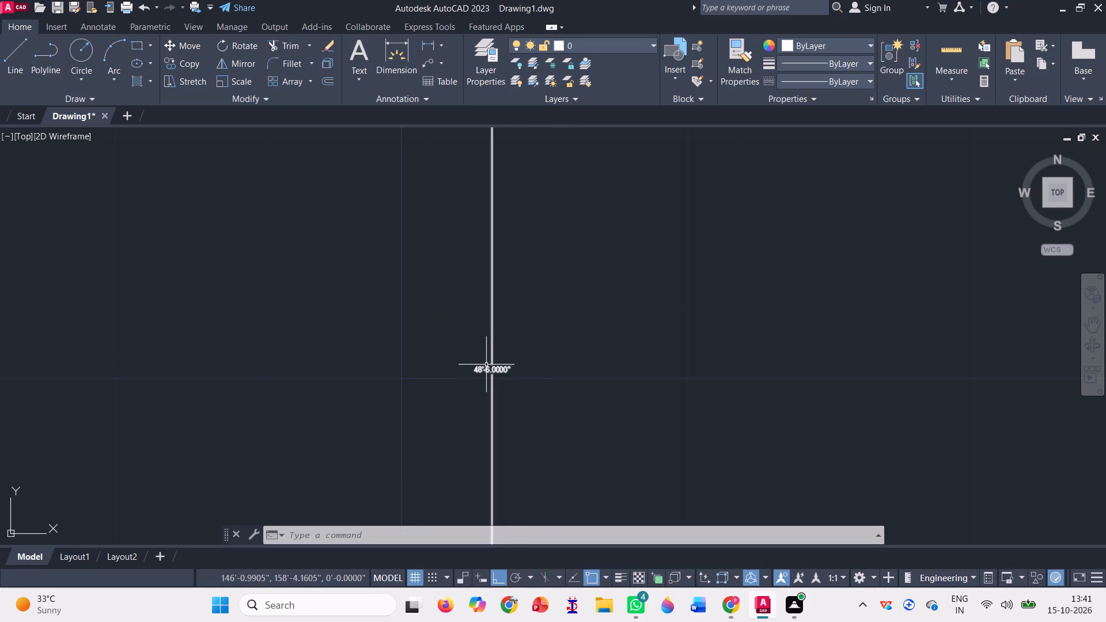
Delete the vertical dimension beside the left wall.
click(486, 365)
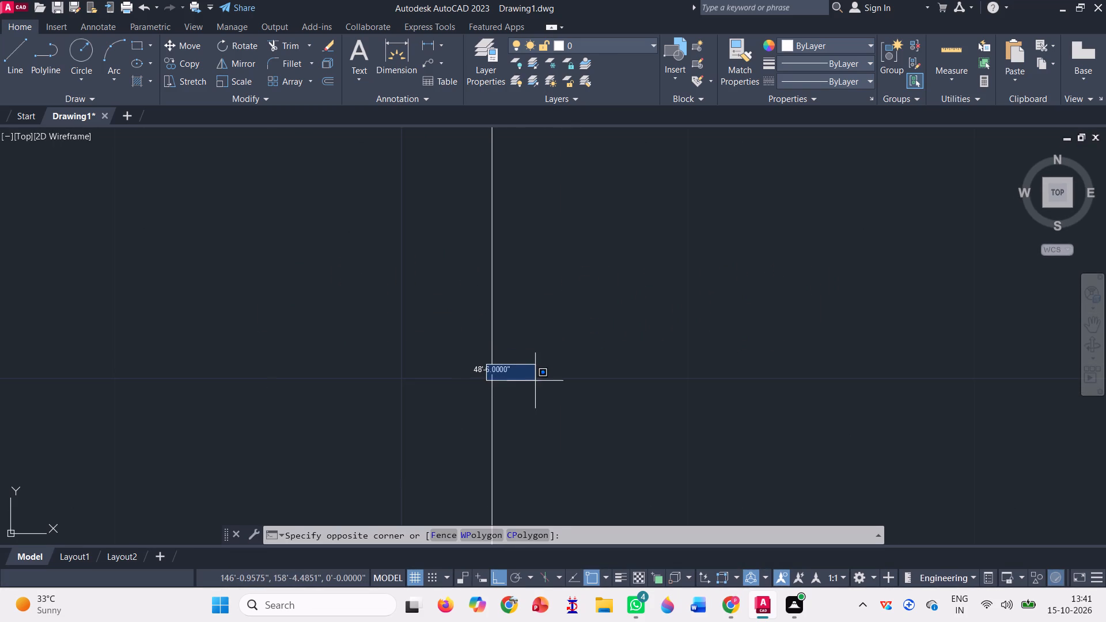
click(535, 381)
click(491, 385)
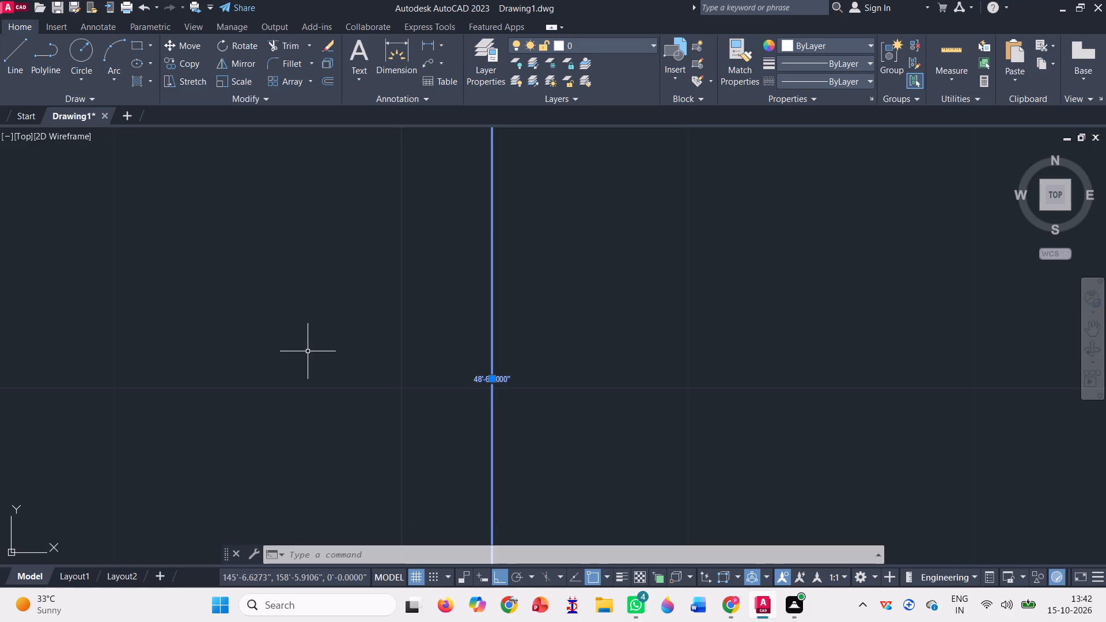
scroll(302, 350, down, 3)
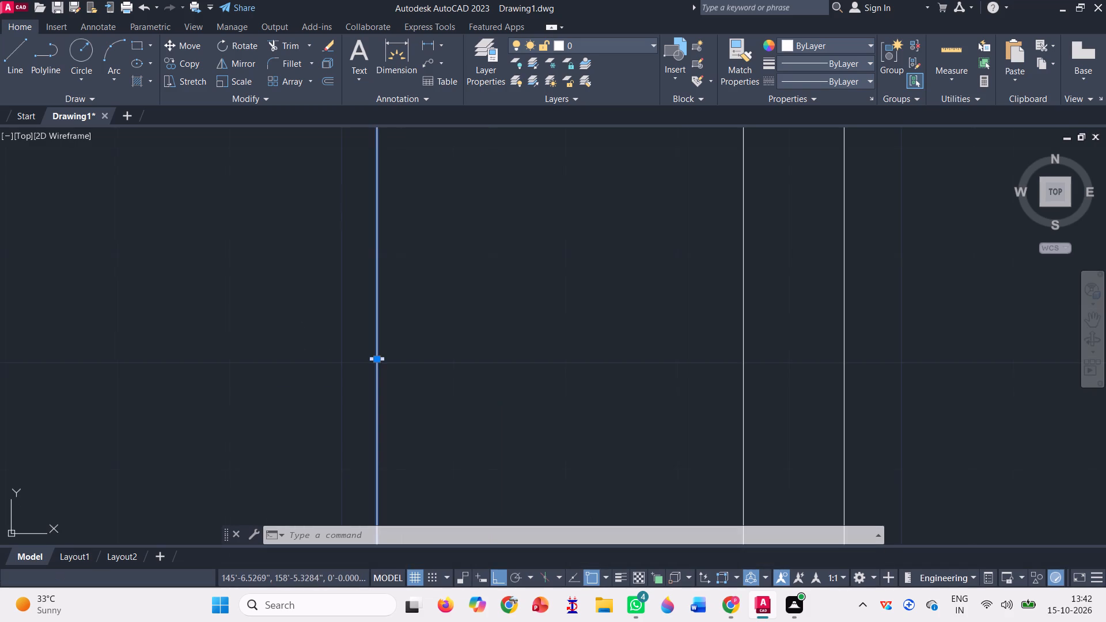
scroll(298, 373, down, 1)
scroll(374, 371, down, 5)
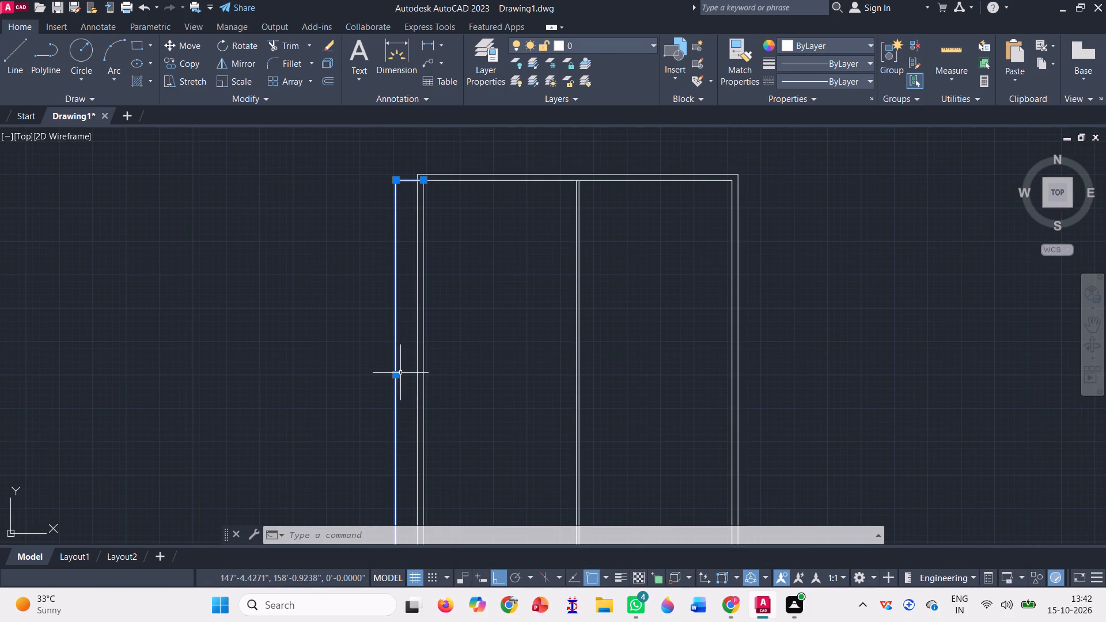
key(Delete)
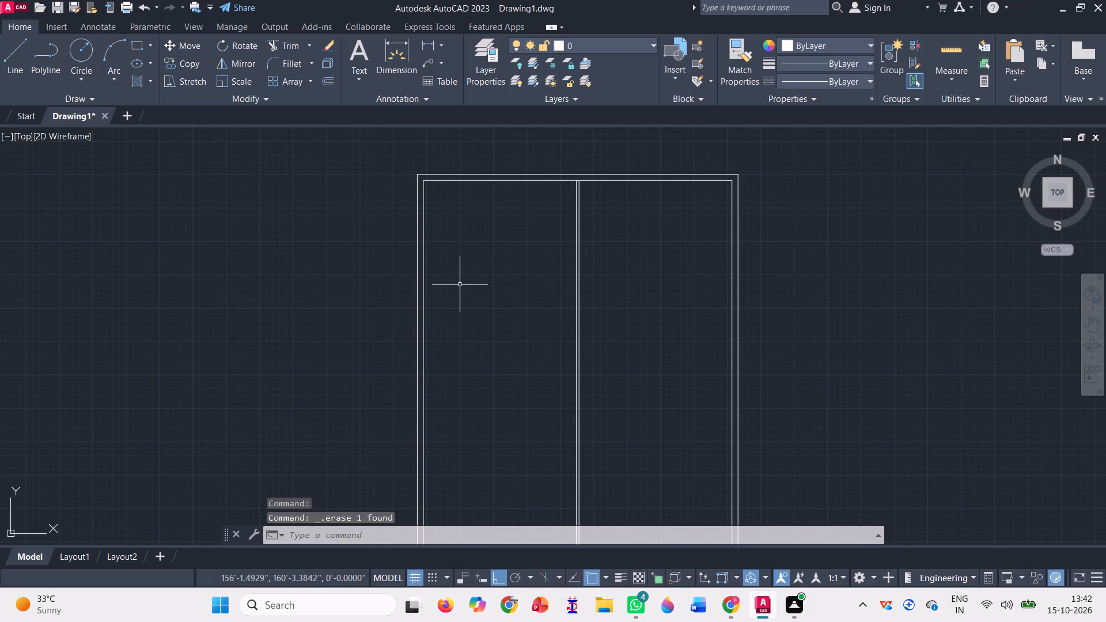
Draw a line from the inner wall's upper-left corner 16'2" down, continuing horizontally to the central partition's near face.
key(l)
key(Return)
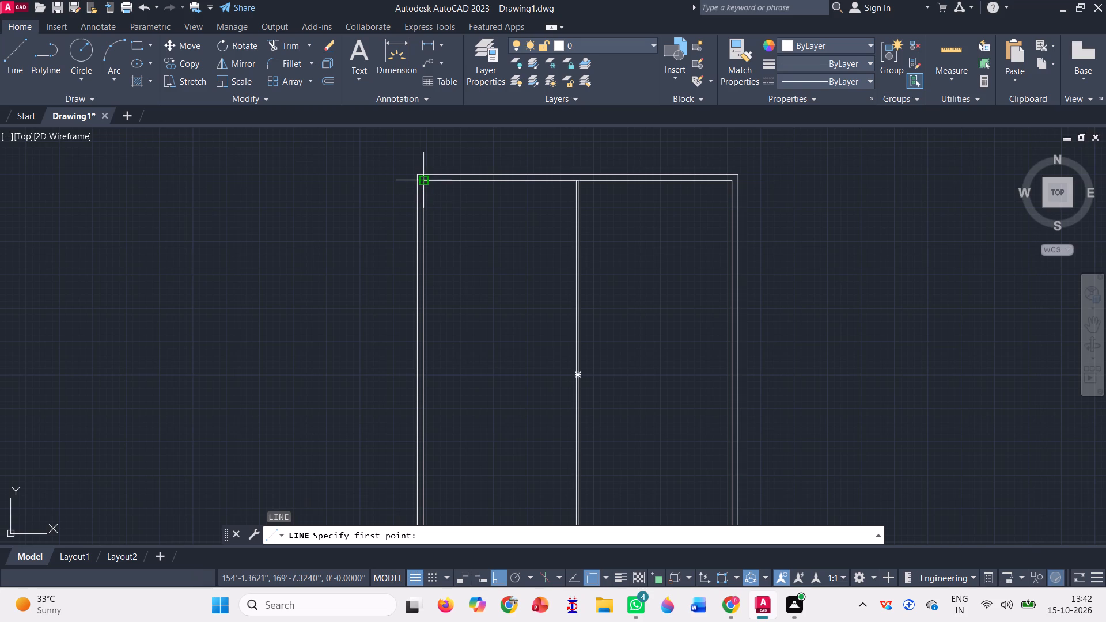
click(422, 181)
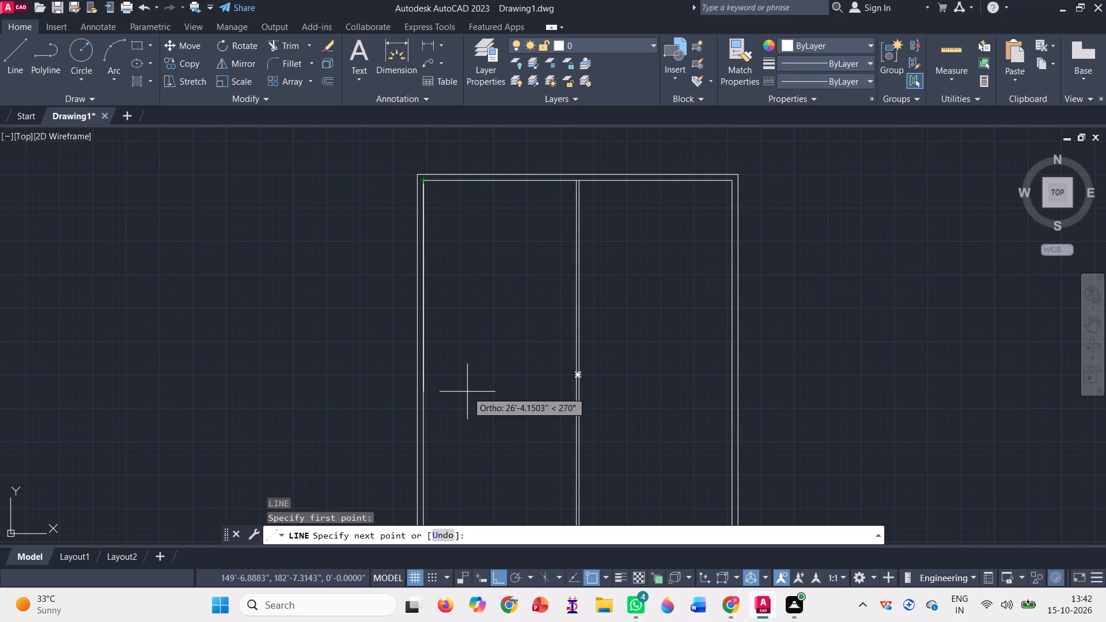
key(0)
key(BackSpace)
text(16')
key(2)
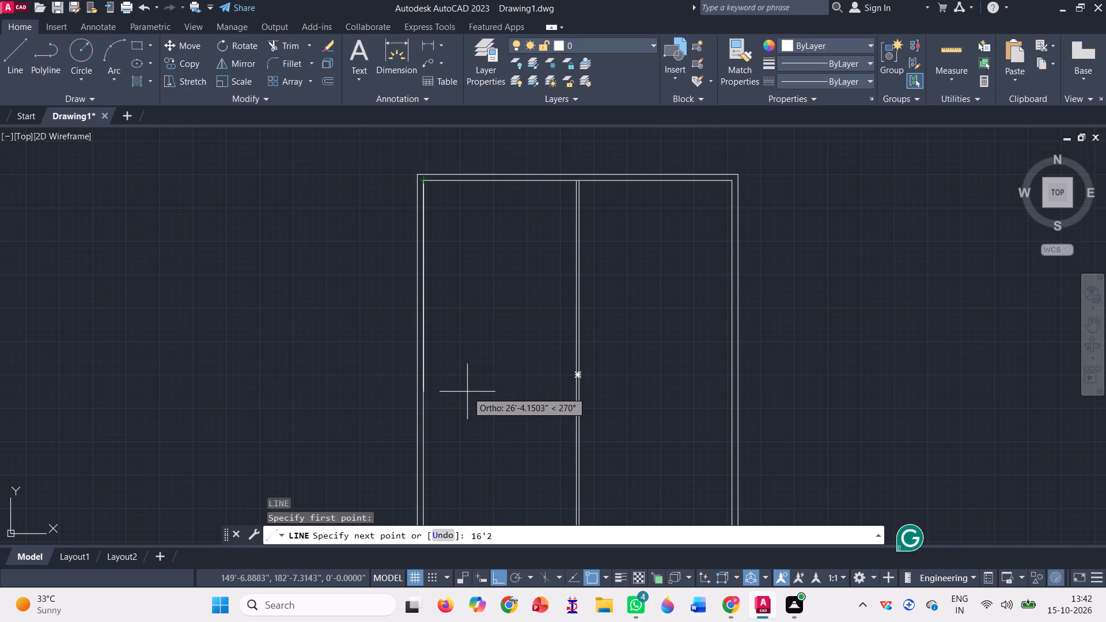
key(shift+quotedbl)
key(Return)
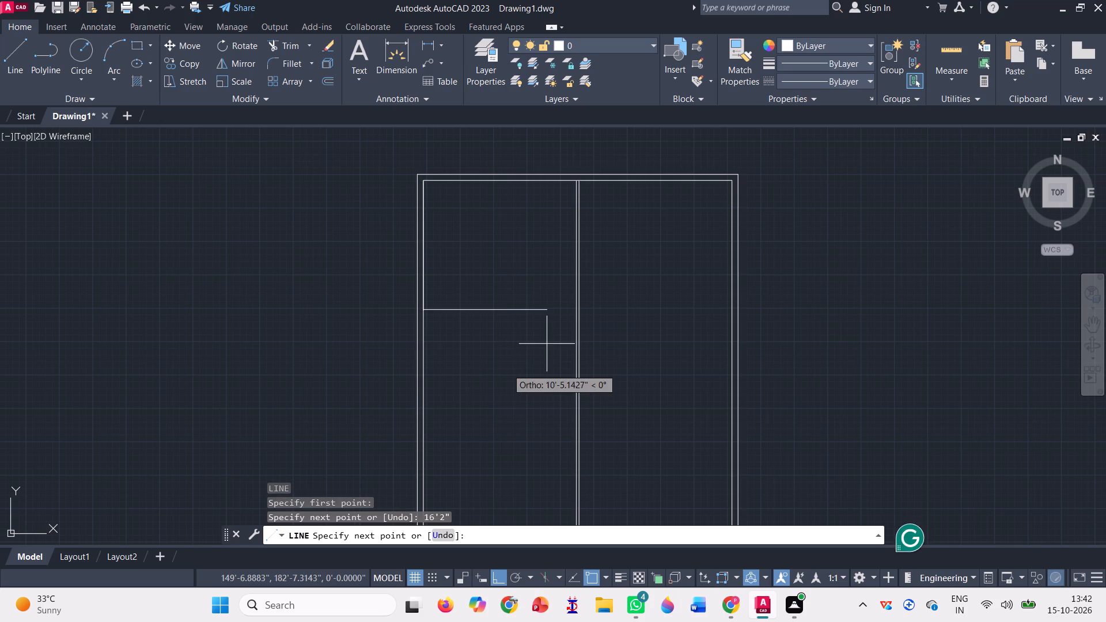
scroll(579, 324, up, 2)
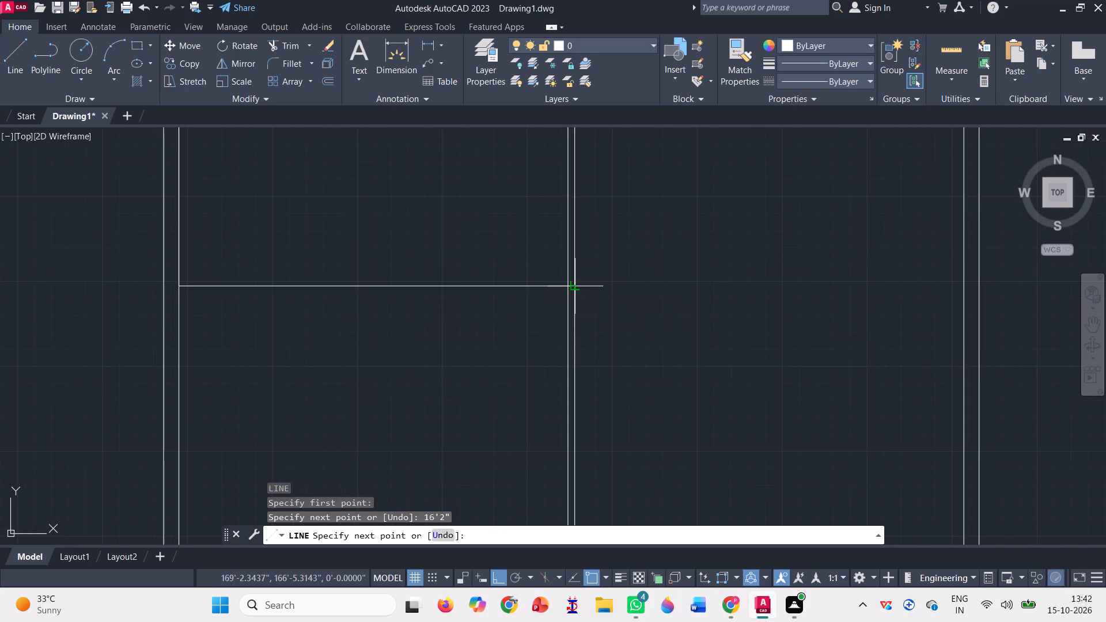
click(562, 287)
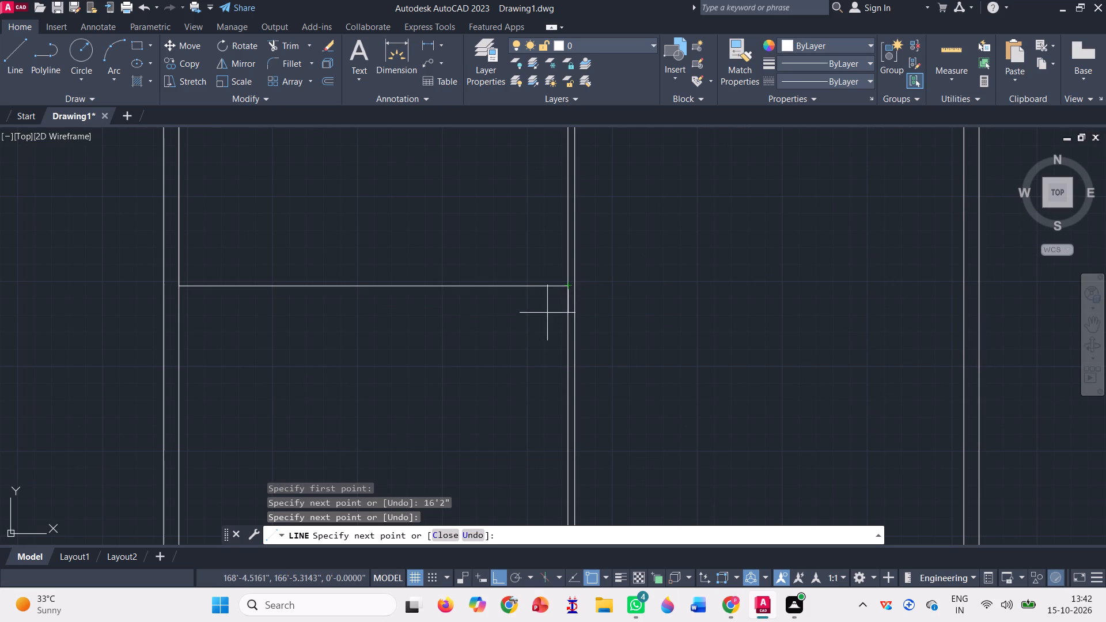
scroll(528, 286, down, 3)
key(space)
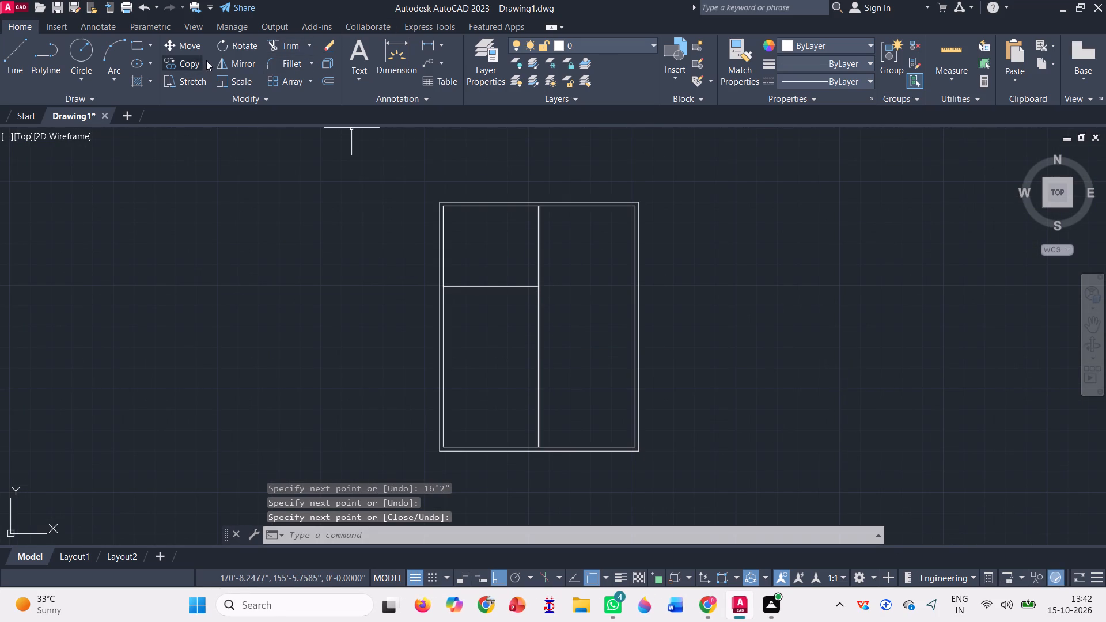
Mirror the horizontal room line about a horizontal axis through the central partition's midpoint, keeping the original.
click(241, 66)
scroll(476, 272, up, 2)
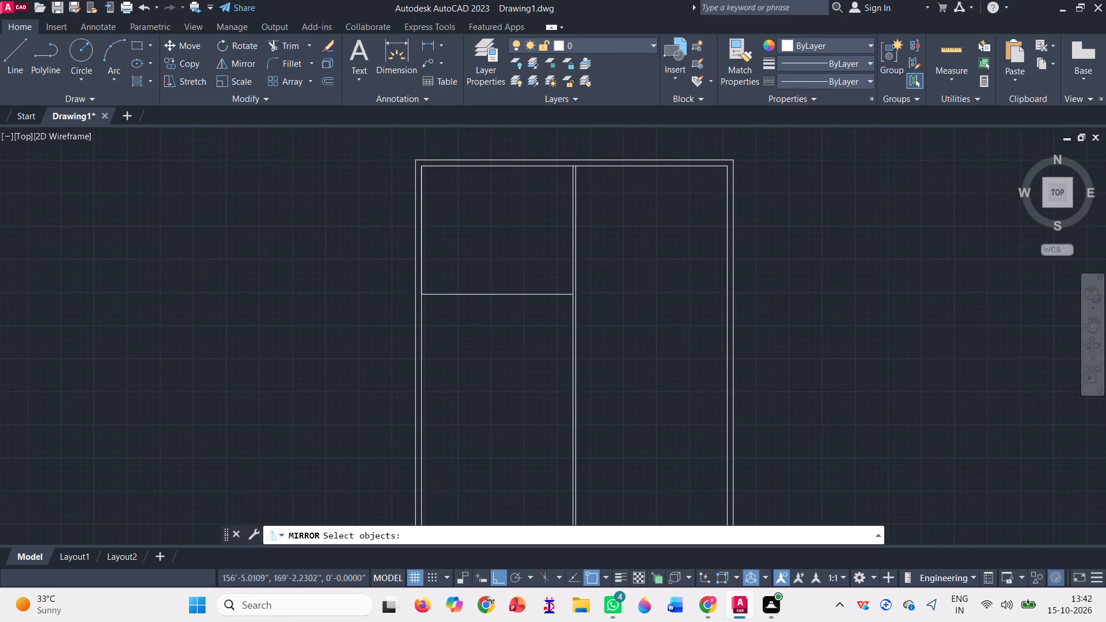
click(499, 330)
click(444, 256)
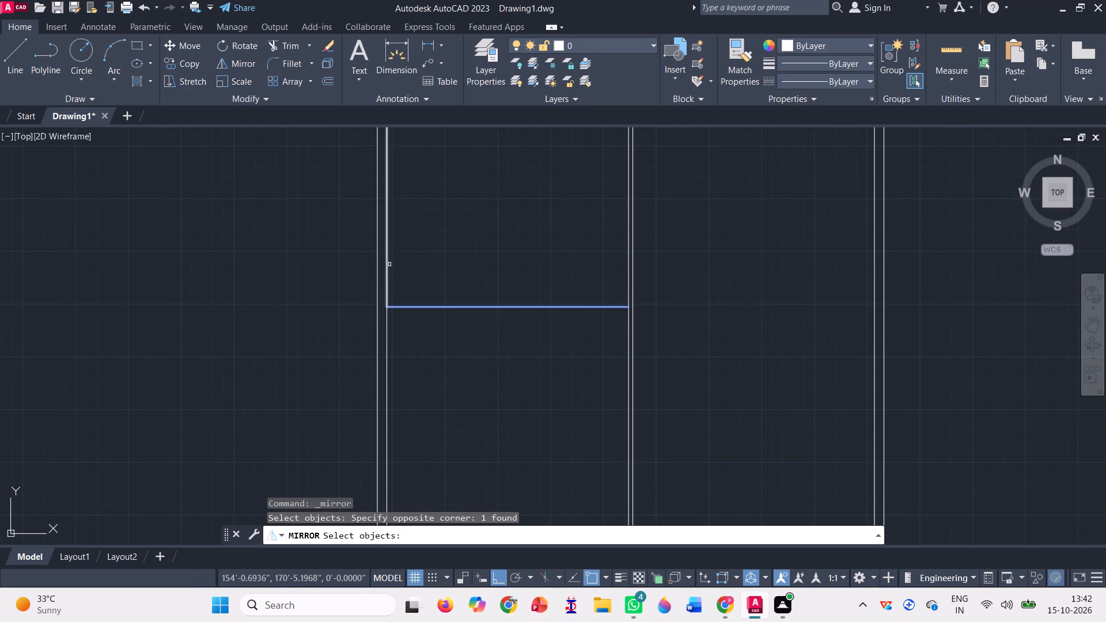
scroll(460, 294, down, 1)
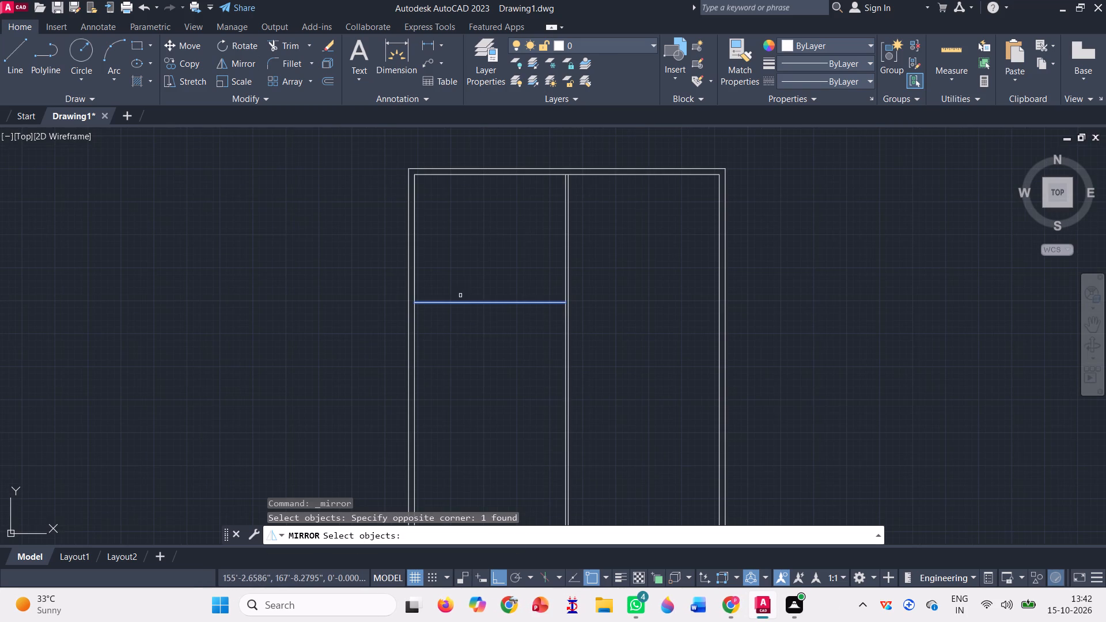
key(space)
scroll(561, 273, down, 2)
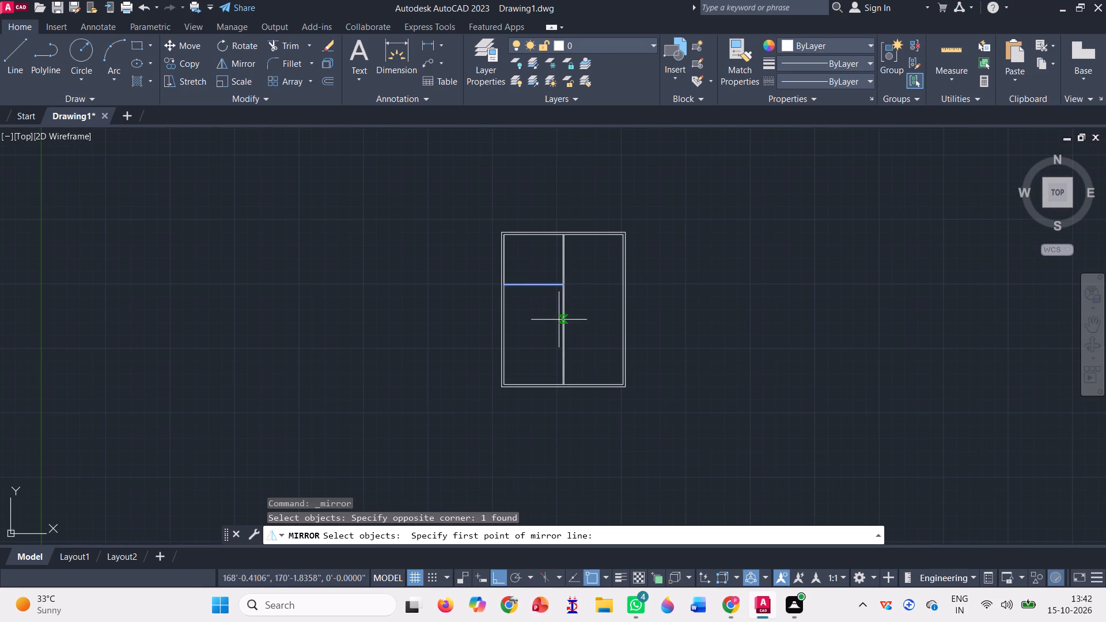
click(563, 310)
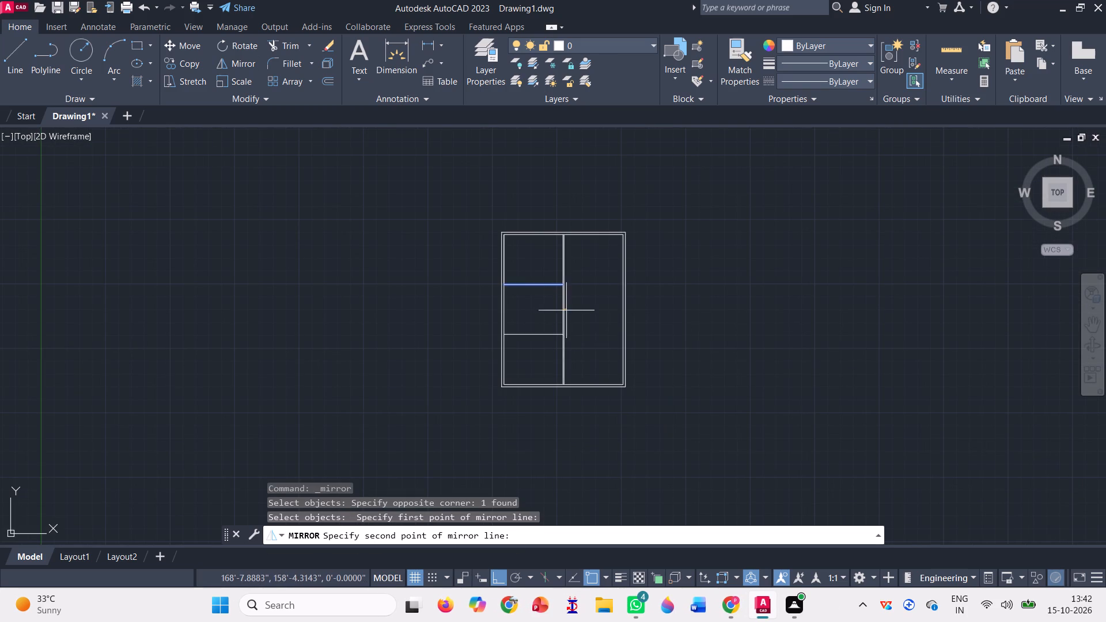
click(705, 309)
key(space)
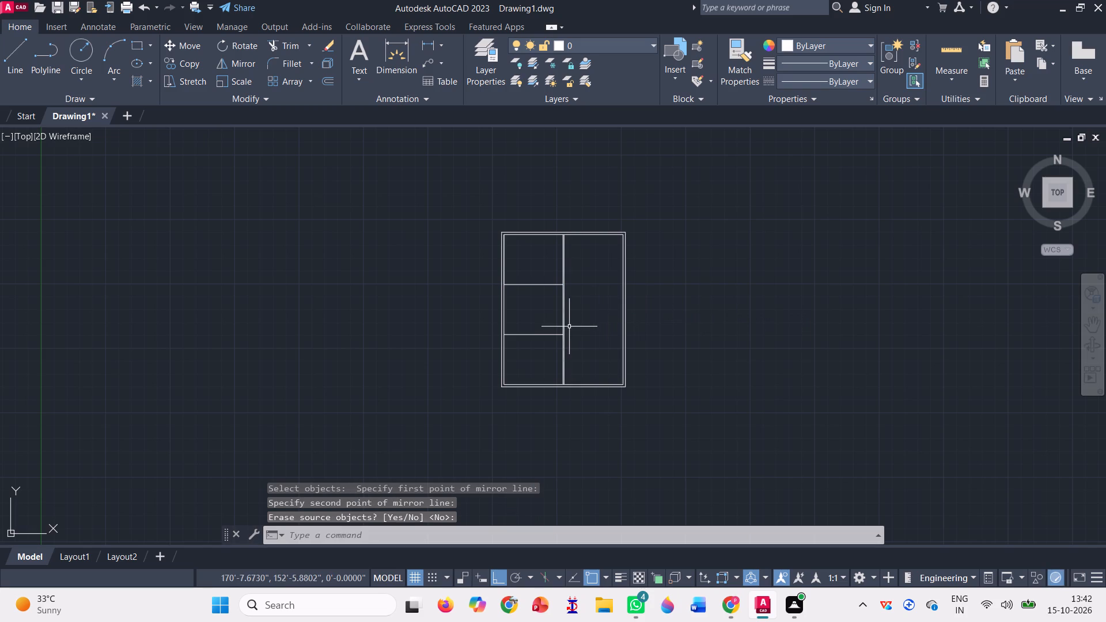
Offset both horizontal room lines by 0'4" toward the middle room to form double-line partitions.
scroll(523, 304, up, 1)
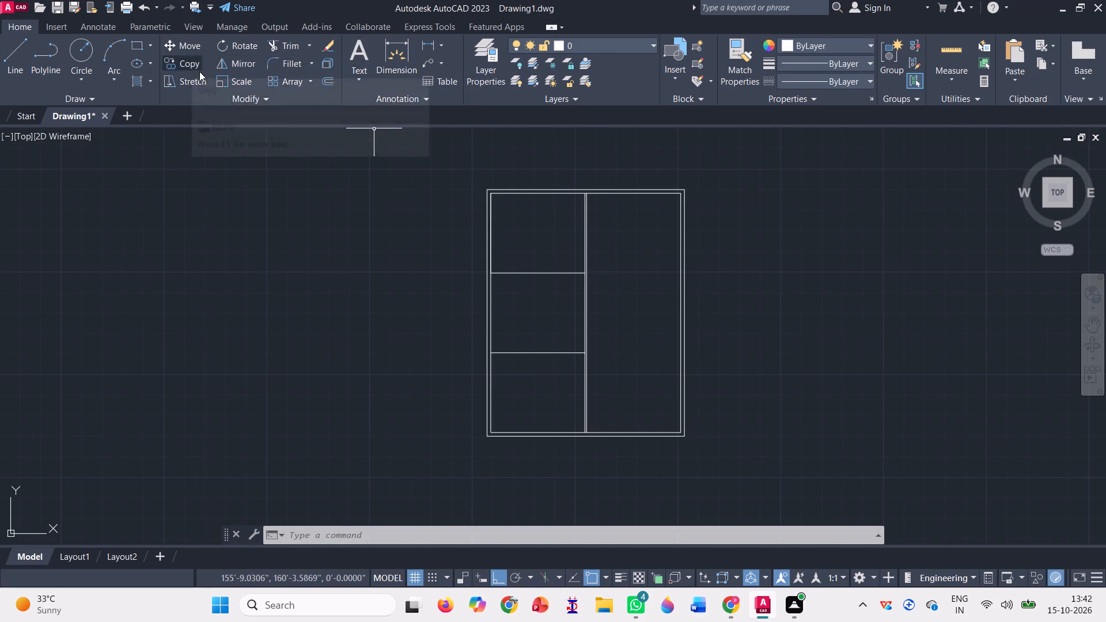
click(323, 72)
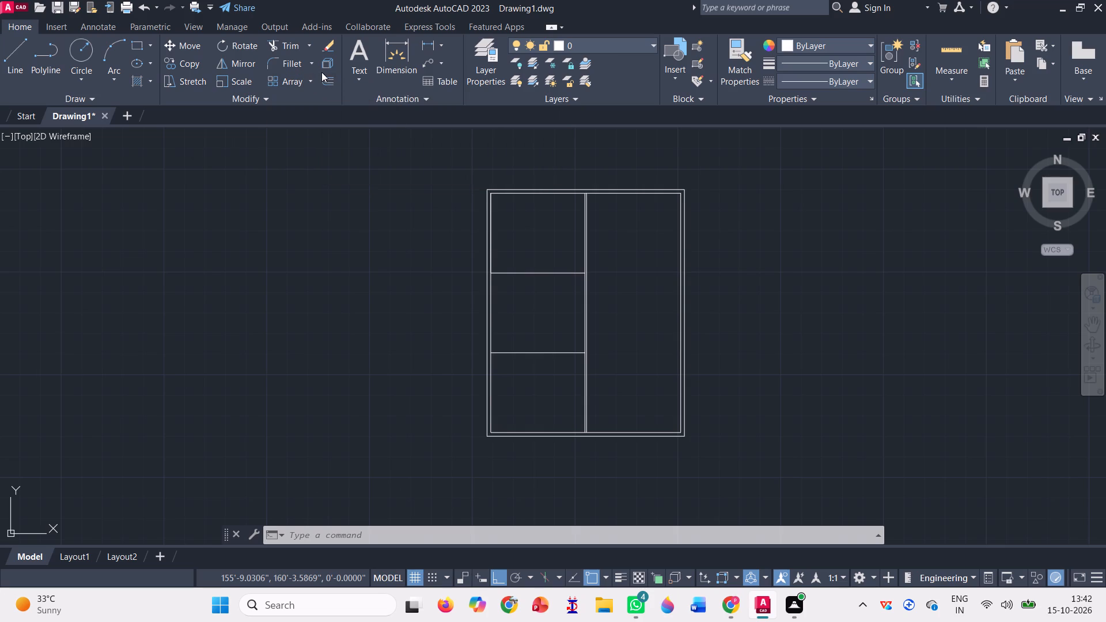
click(325, 81)
text(0'4")
key(Return)
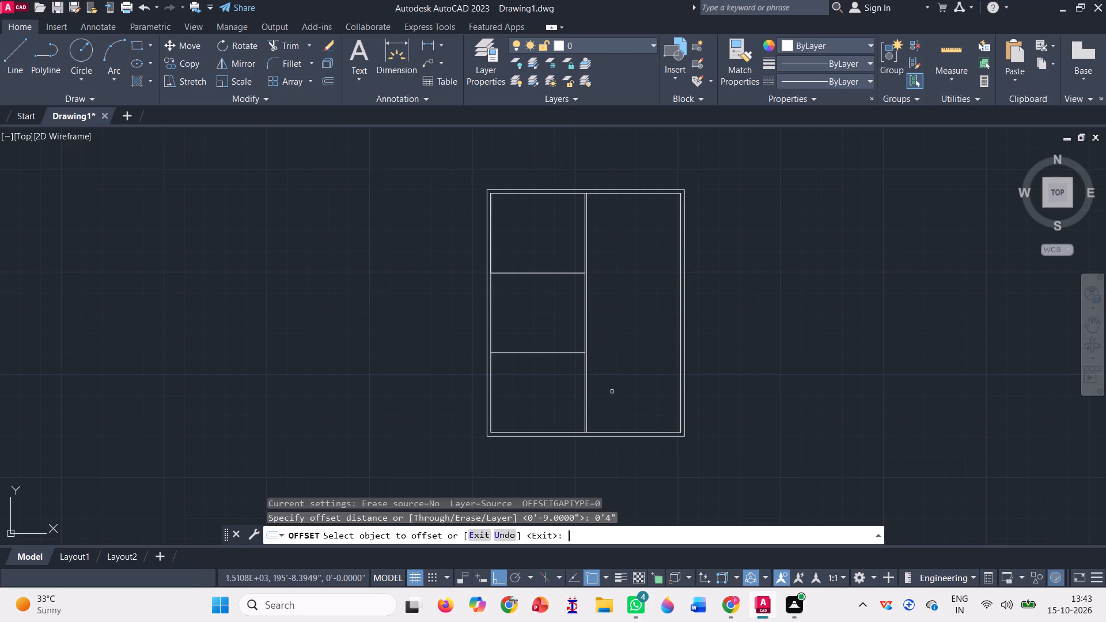
click(554, 352)
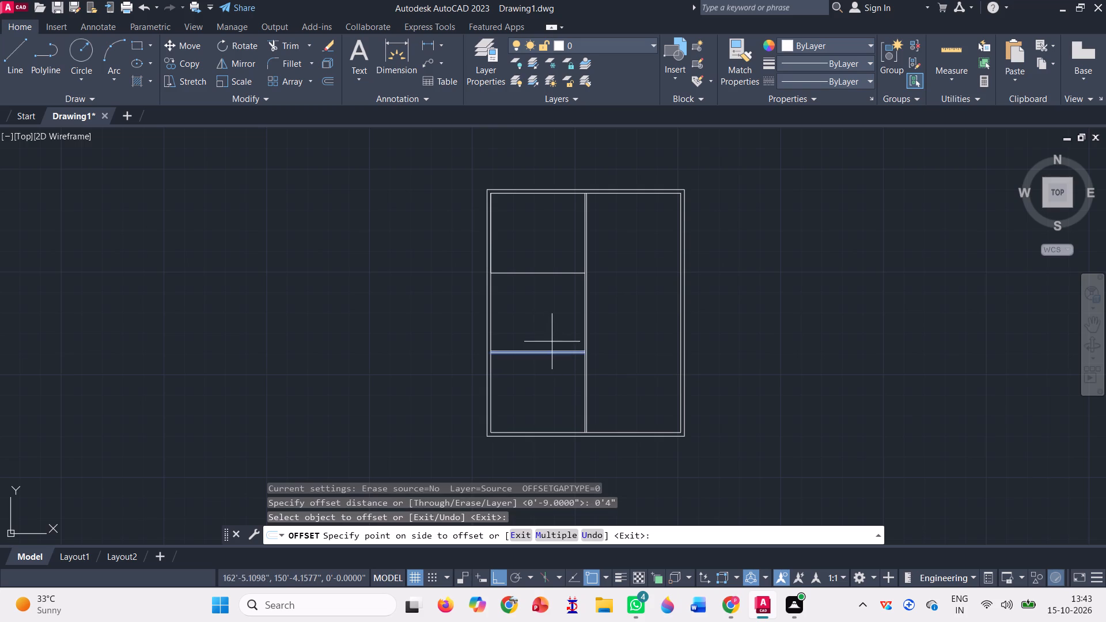
click(552, 337)
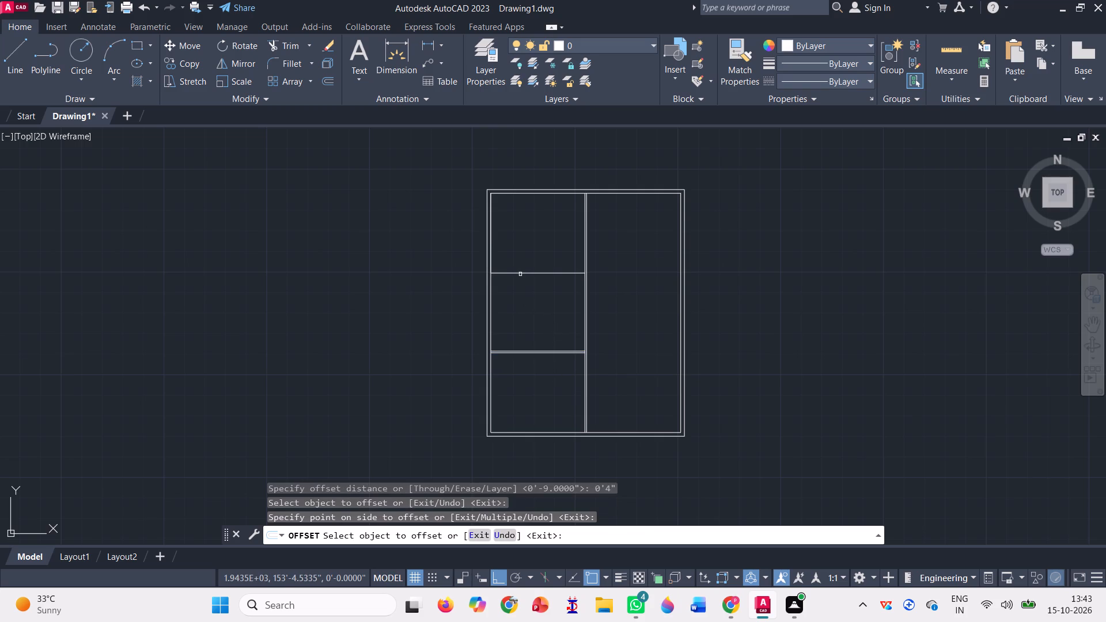
click(520, 274)
click(521, 308)
scroll(577, 245, up, 2)
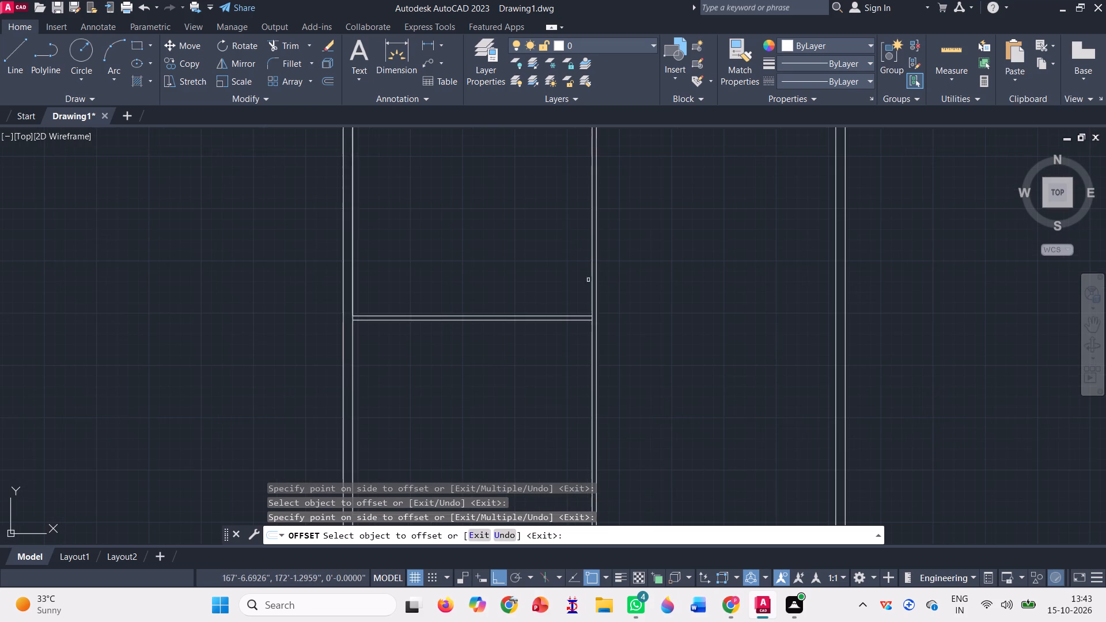
scroll(475, 327, down, 2)
key(space)
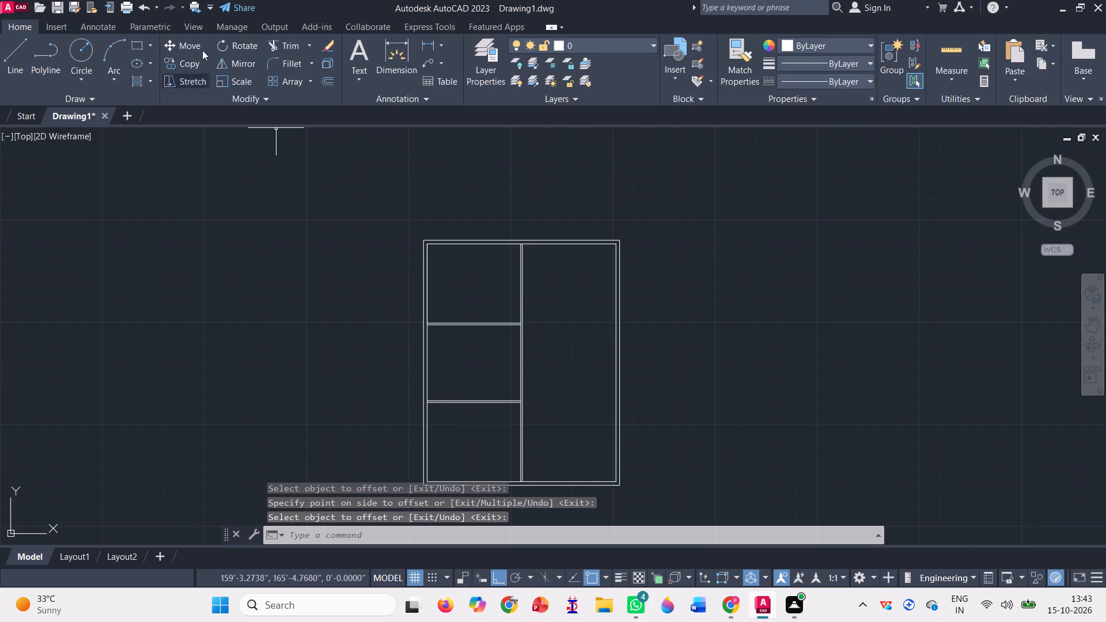
Start the Move command for objects in the floor plan.
scroll(538, 310, down, 1)
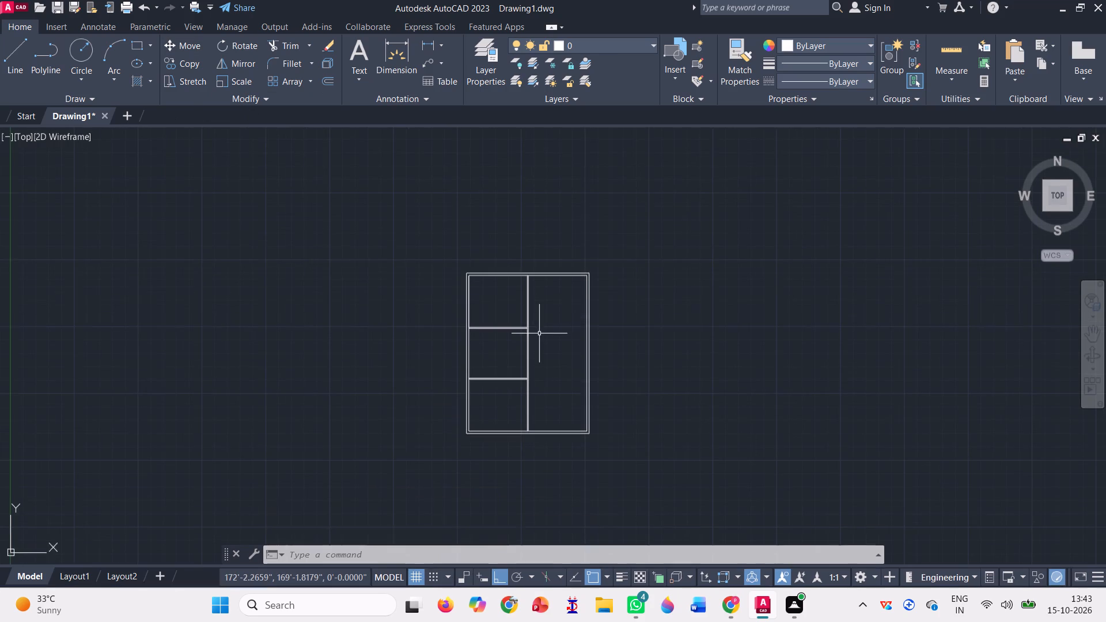
scroll(547, 402, up, 1)
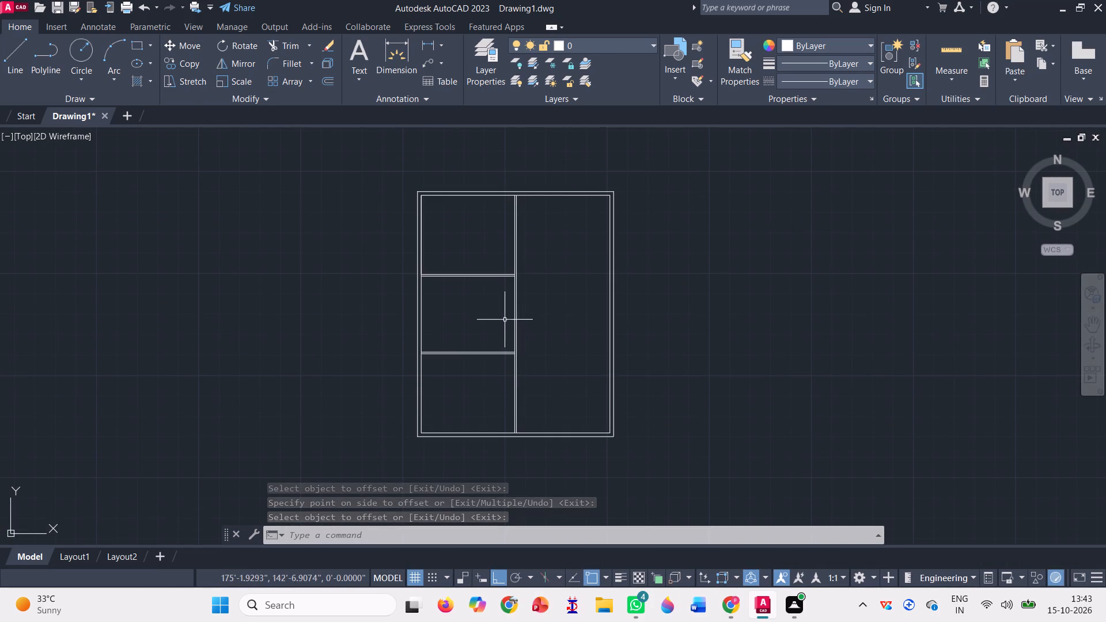
click(191, 49)
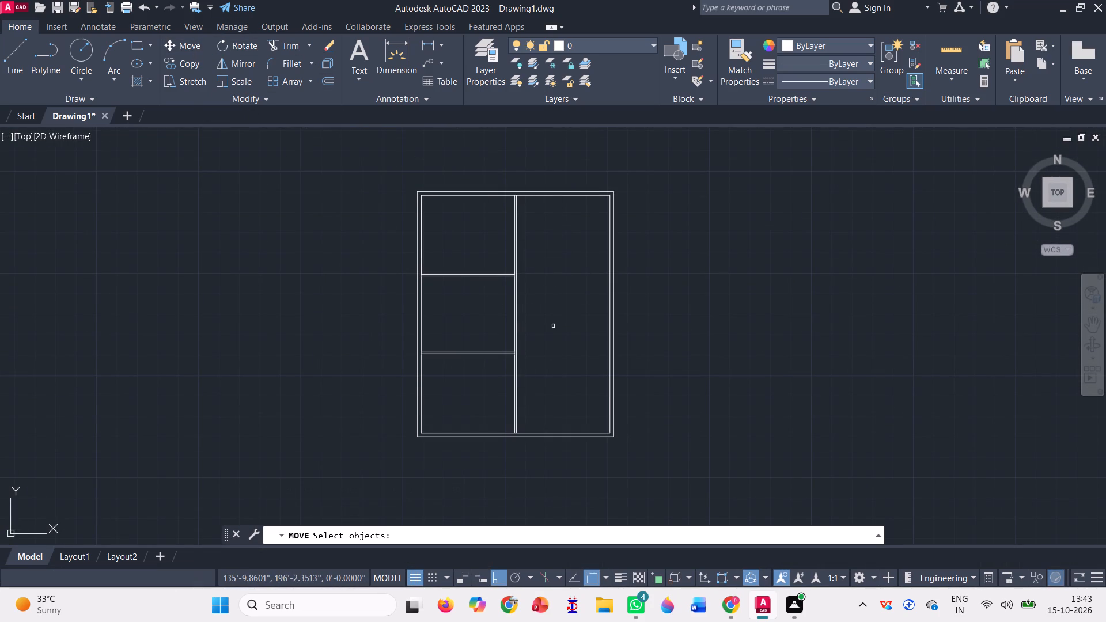
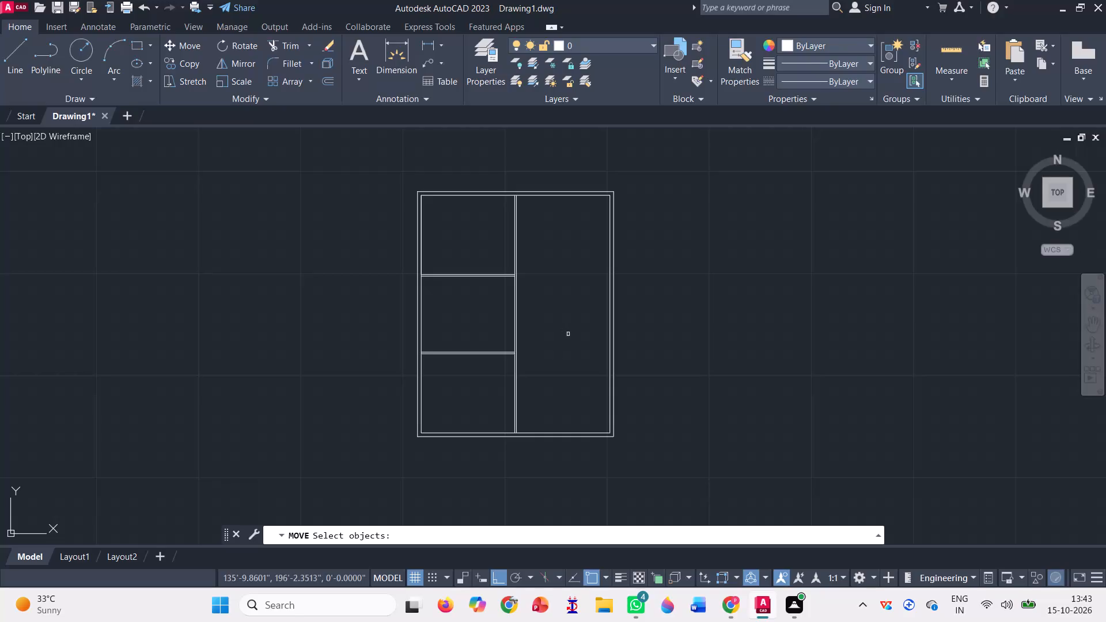
Move the central double-line partition and both horizontal room partitions about 3' horizontally toward the building's left wall.
click(567, 392)
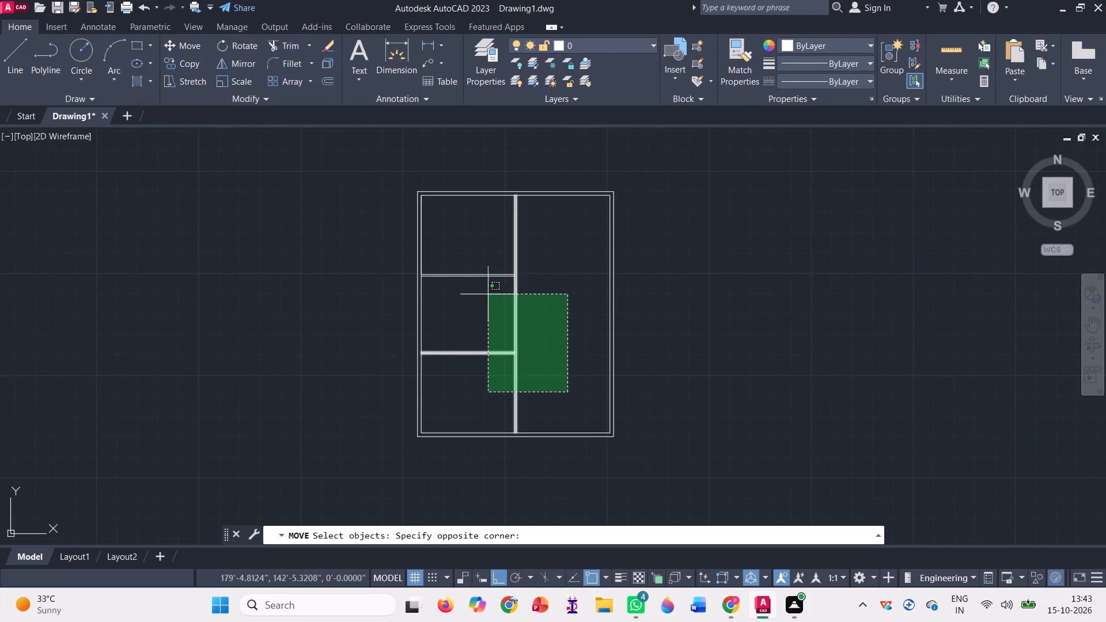
click(469, 256)
scroll(513, 442, up, 3)
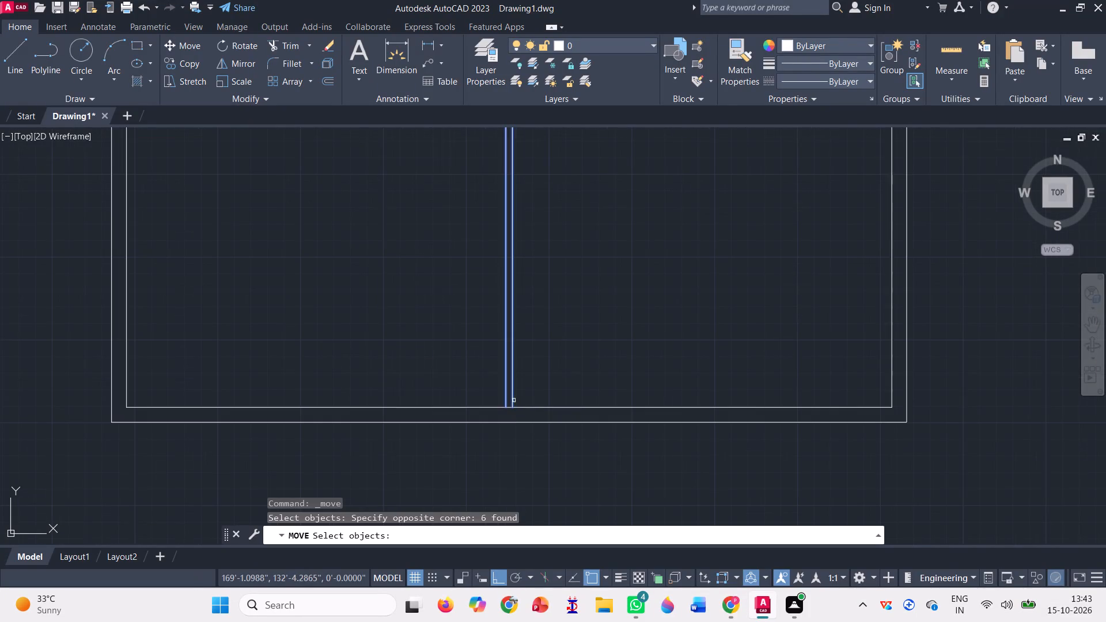
key(space)
click(516, 405)
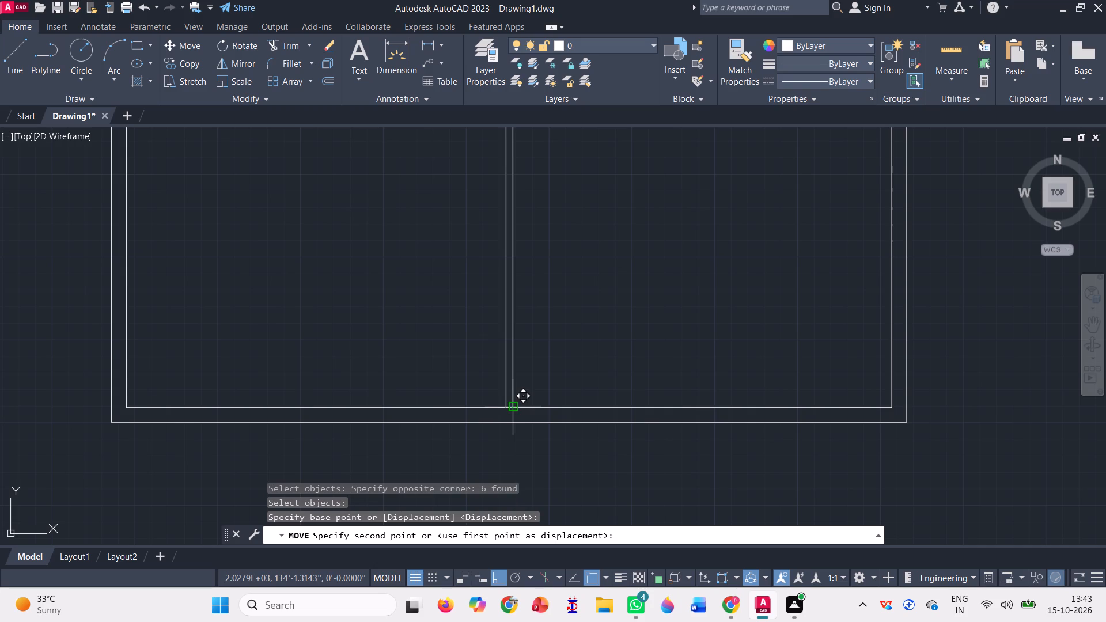
click(453, 409)
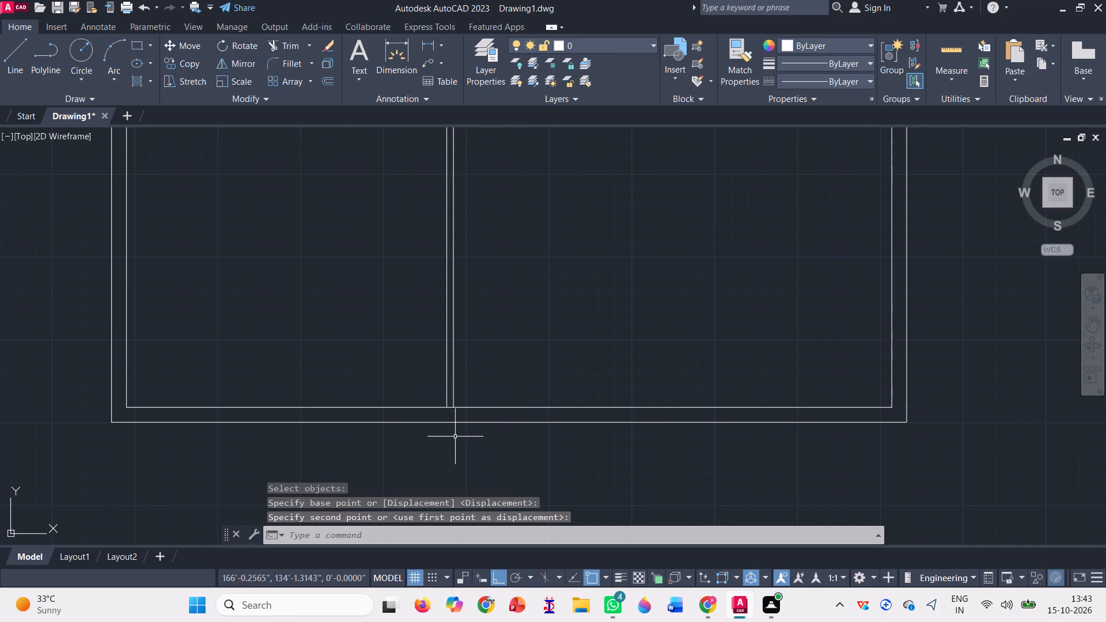
scroll(455, 437, down, 3)
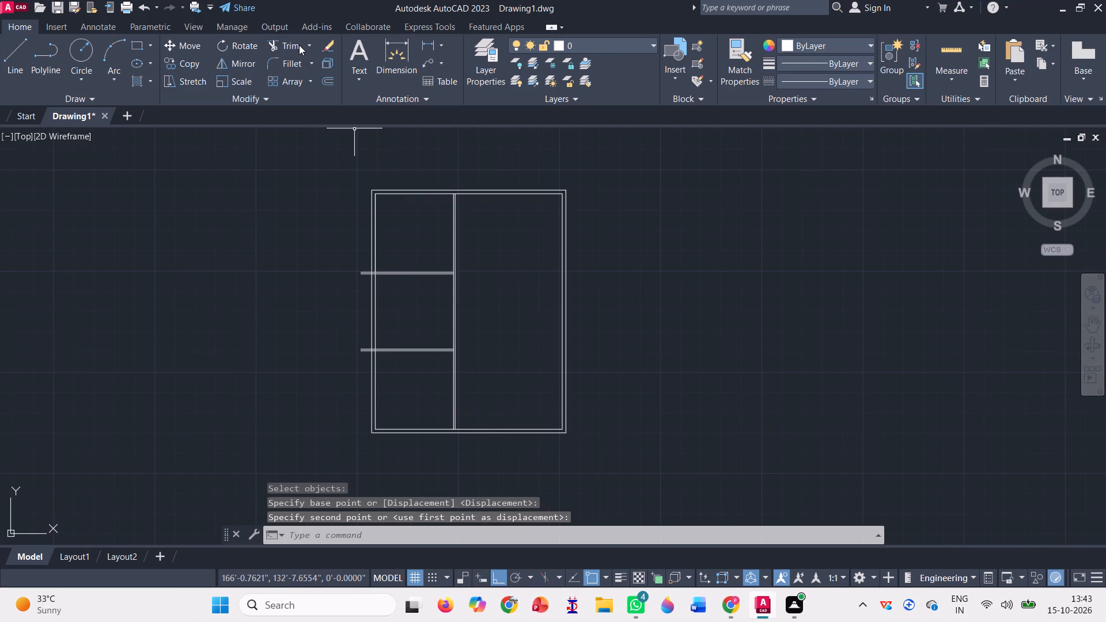
Trim the upper horizontal partition's two lines where they cross the left outer wall, back to the wall's inner face.
click(300, 45)
scroll(362, 280, up, 3)
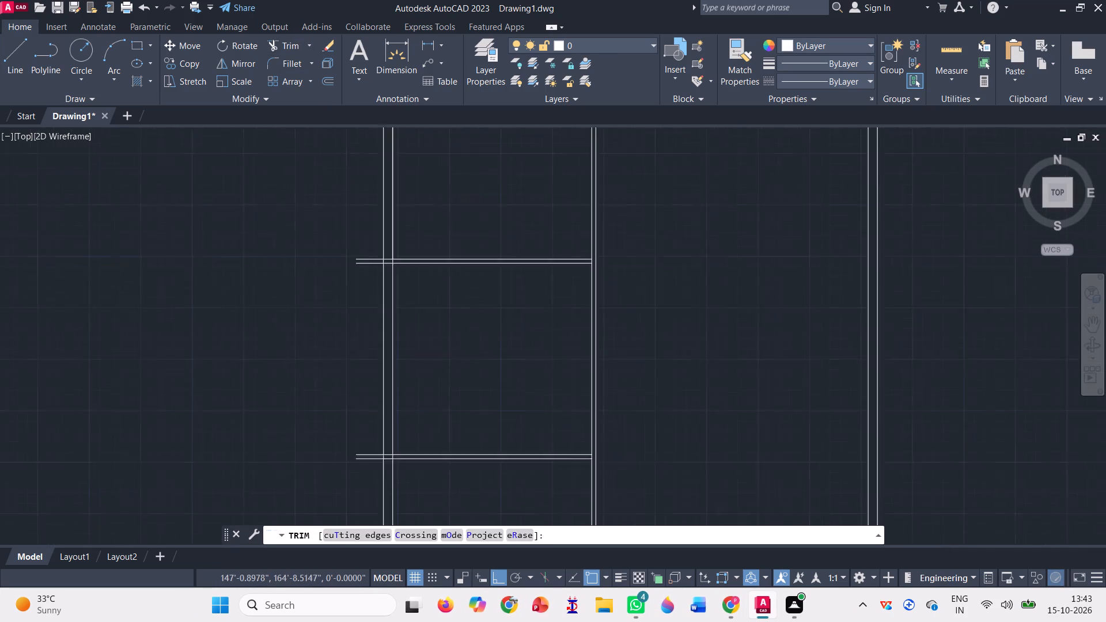
click(362, 279)
click(357, 207)
scroll(405, 242, up, 3)
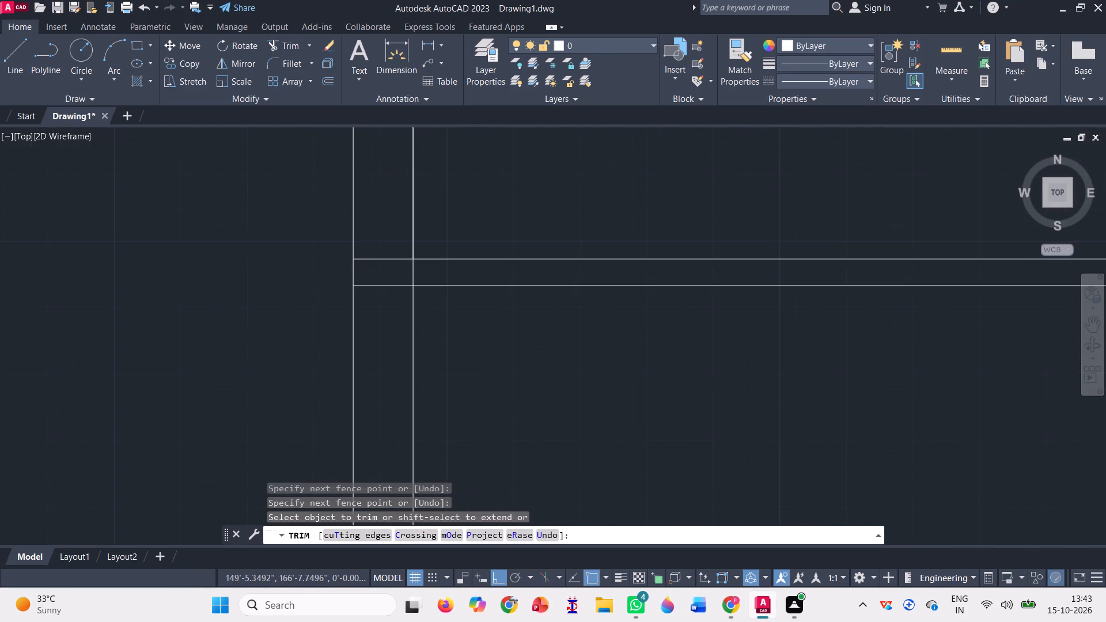
click(396, 233)
click(377, 313)
scroll(382, 296, down, 4)
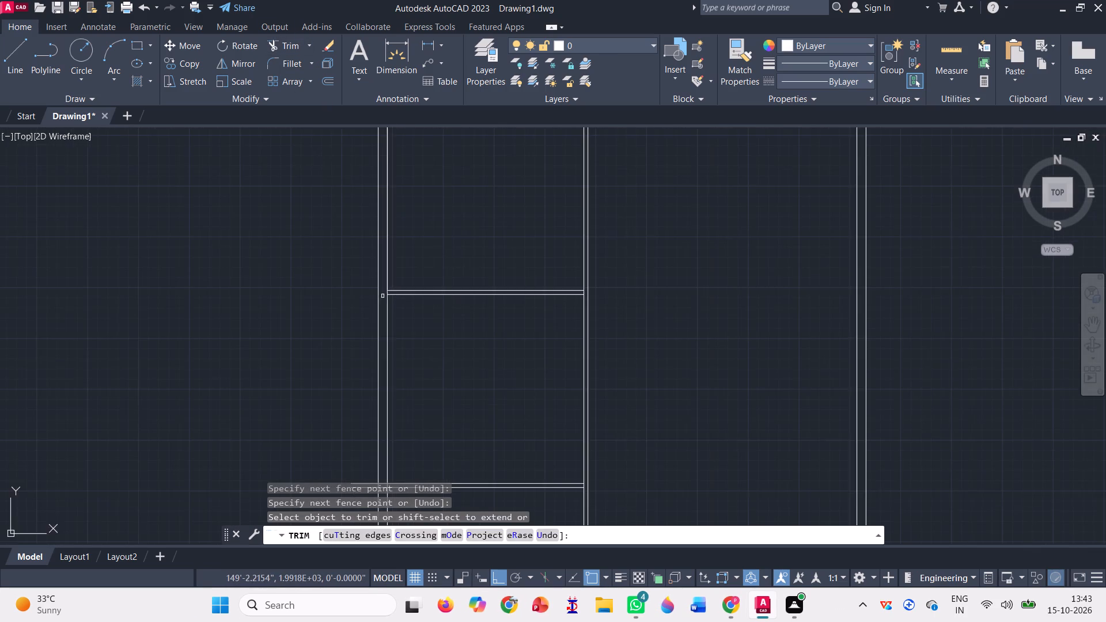
Trim the lower horizontal partition's two lines where they cross the left outer wall, back to the wall's inner face.
scroll(381, 240, down, 1)
scroll(373, 407, up, 3)
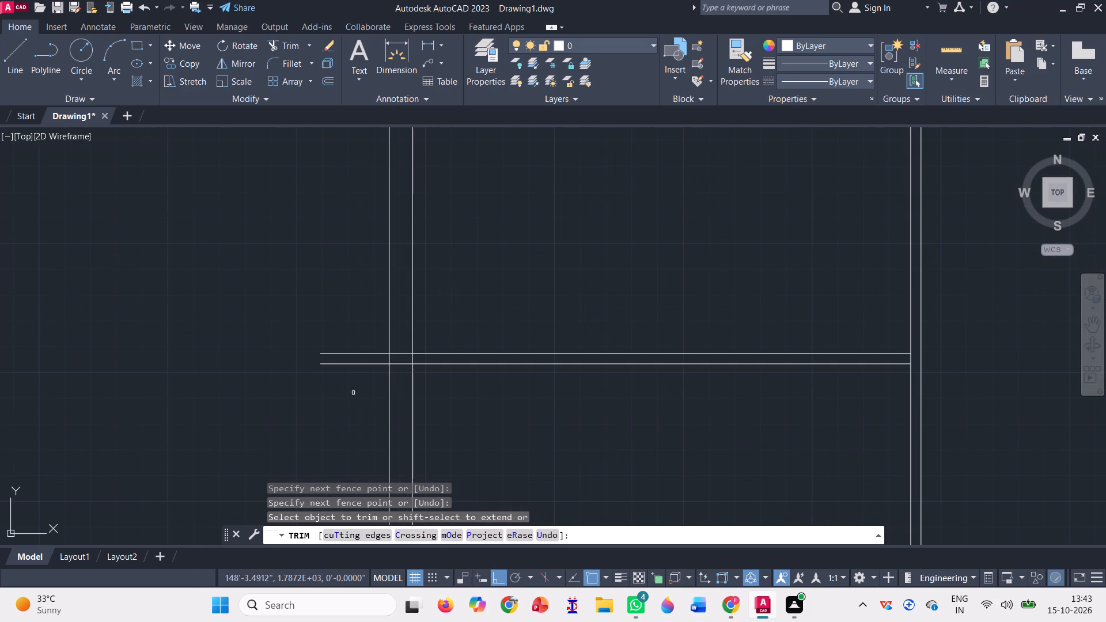
click(353, 395)
click(354, 328)
scroll(393, 367, up, 3)
click(412, 272)
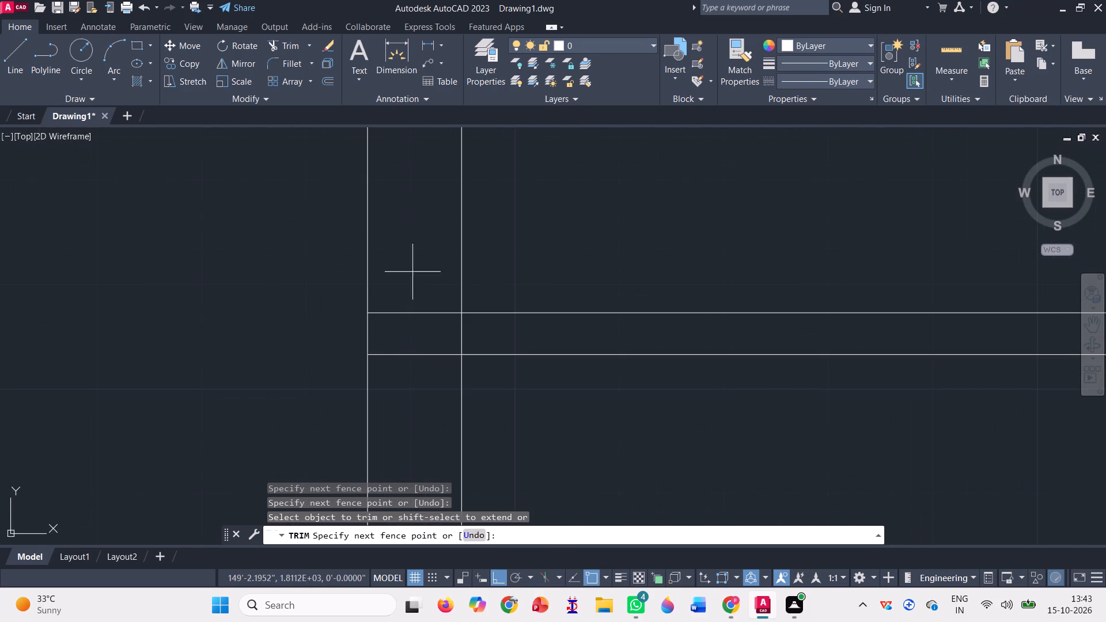
click(410, 383)
click(439, 340)
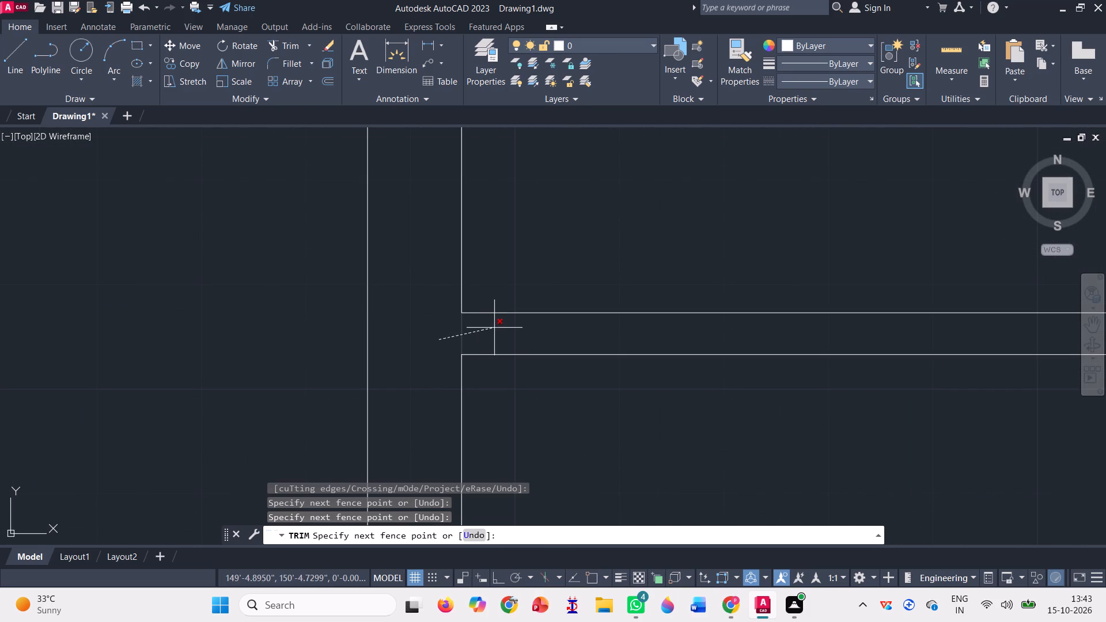
click(434, 321)
scroll(429, 364, down, 5)
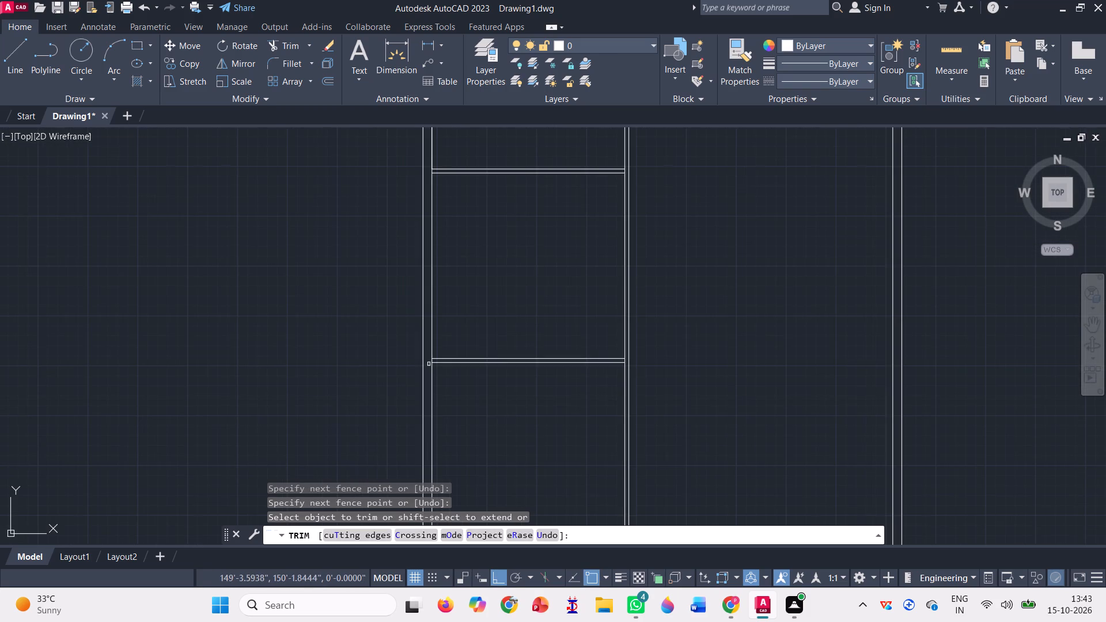
scroll(365, 324, down, 2)
scroll(540, 256, up, 1)
key(Escape)
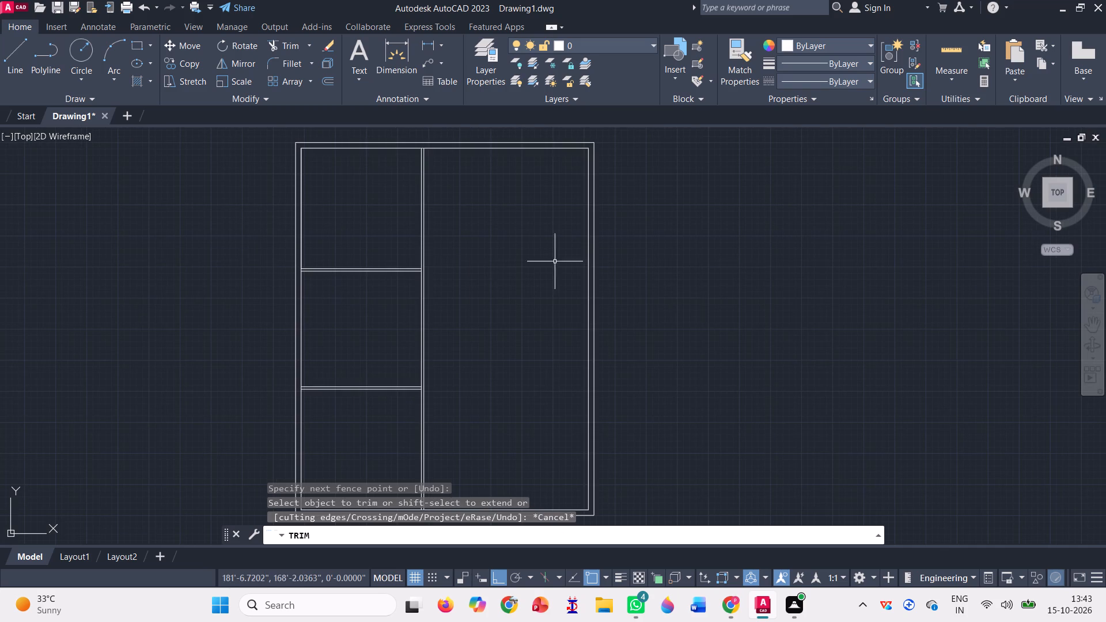
Draw a line from the inner wall's lower-right corner 10' up, 5' further up, about 17'2" left, and down to the bottom inner wall.
scroll(540, 315, down, 1)
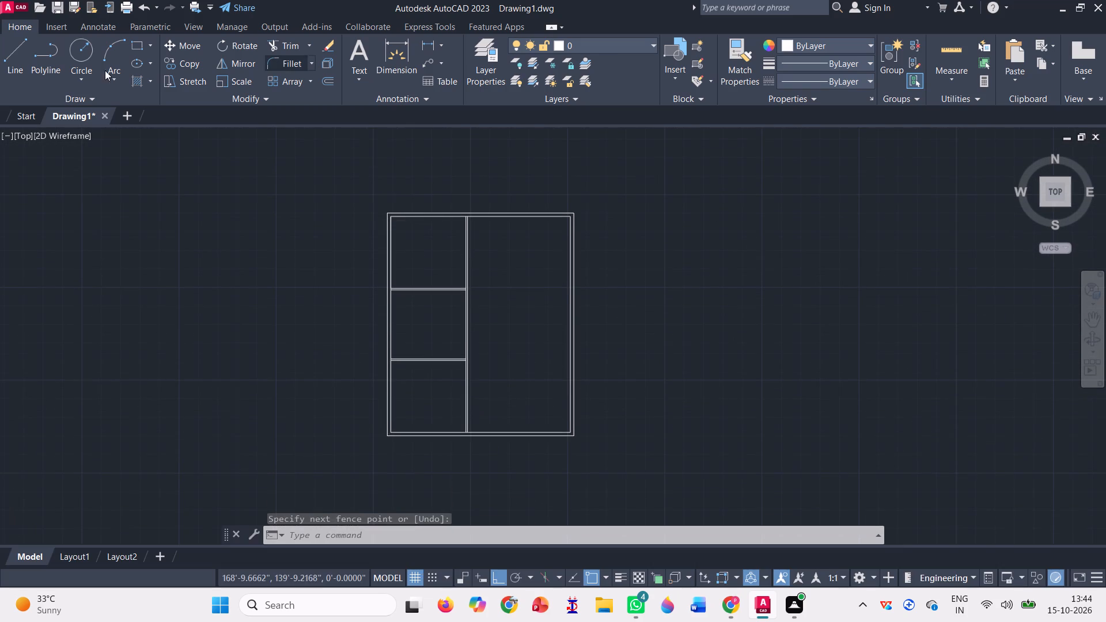
click(22, 54)
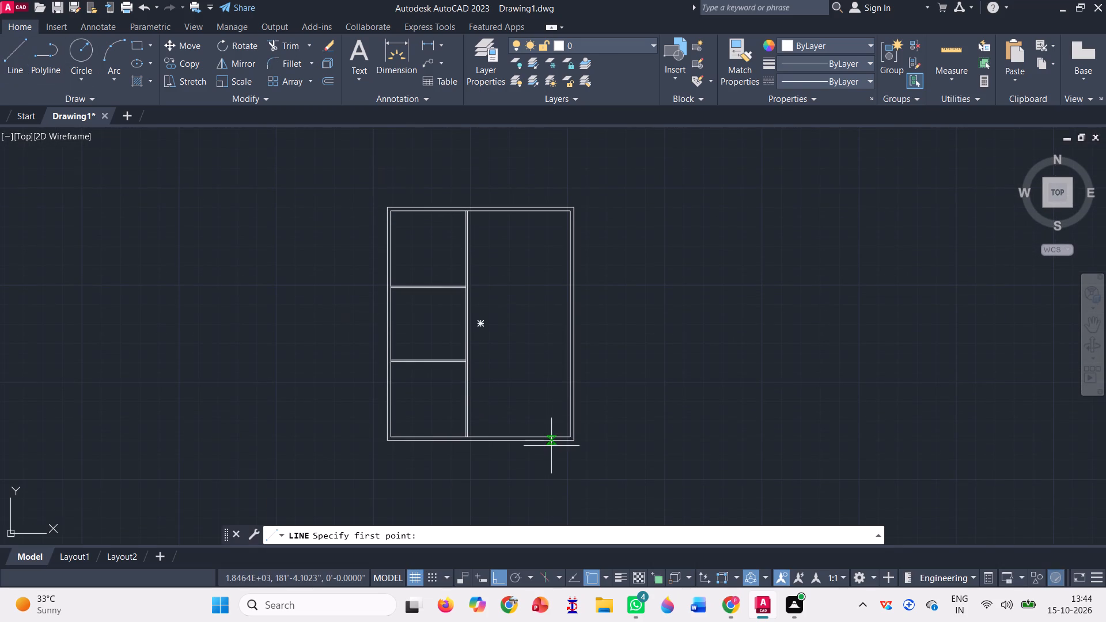
scroll(551, 438, up, 3)
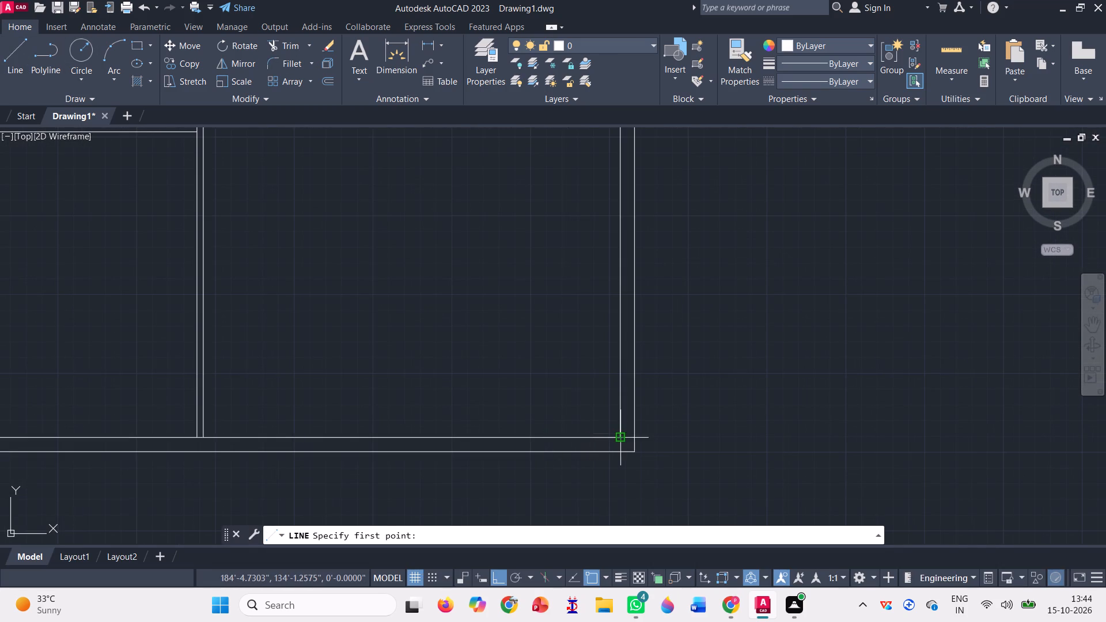
click(621, 432)
scroll(621, 432, down, 3)
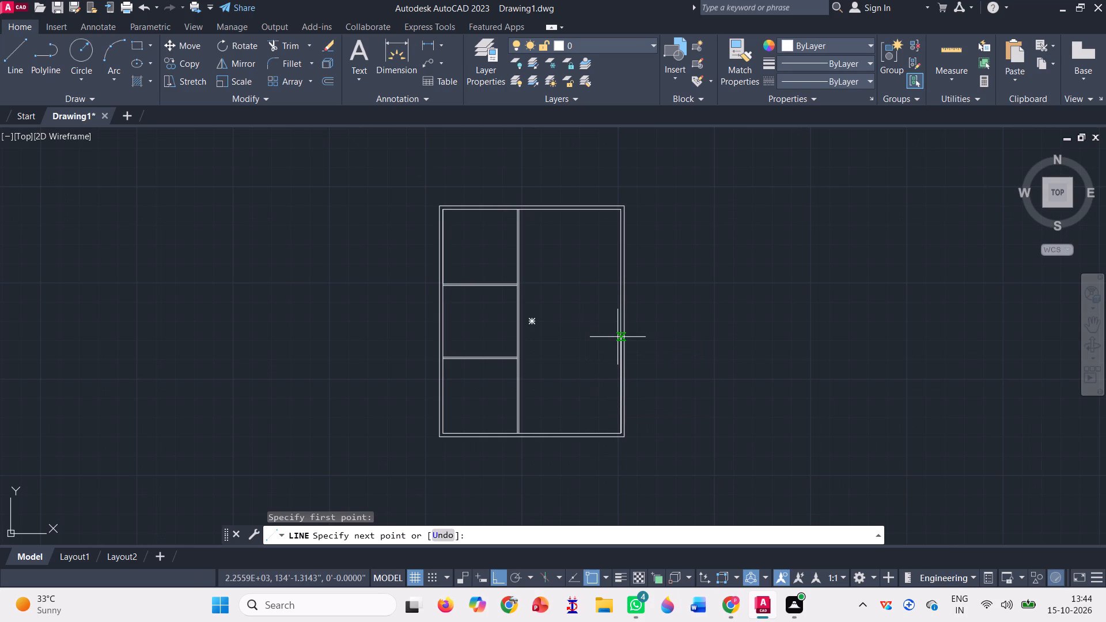
key(1)
text(0')
key(Return)
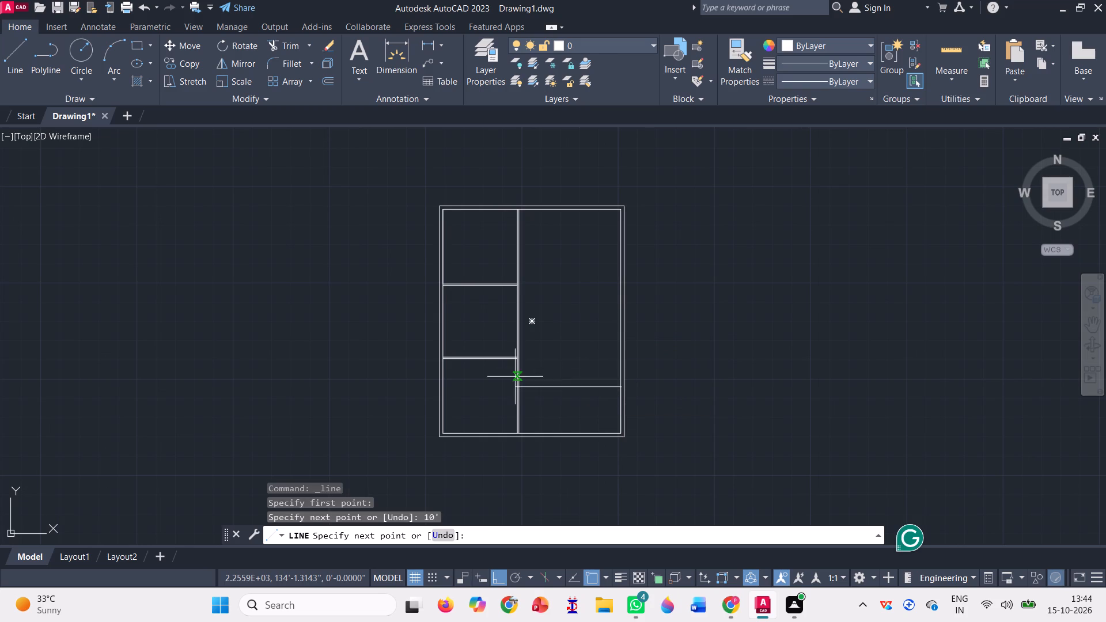
text(5')
key(Return)
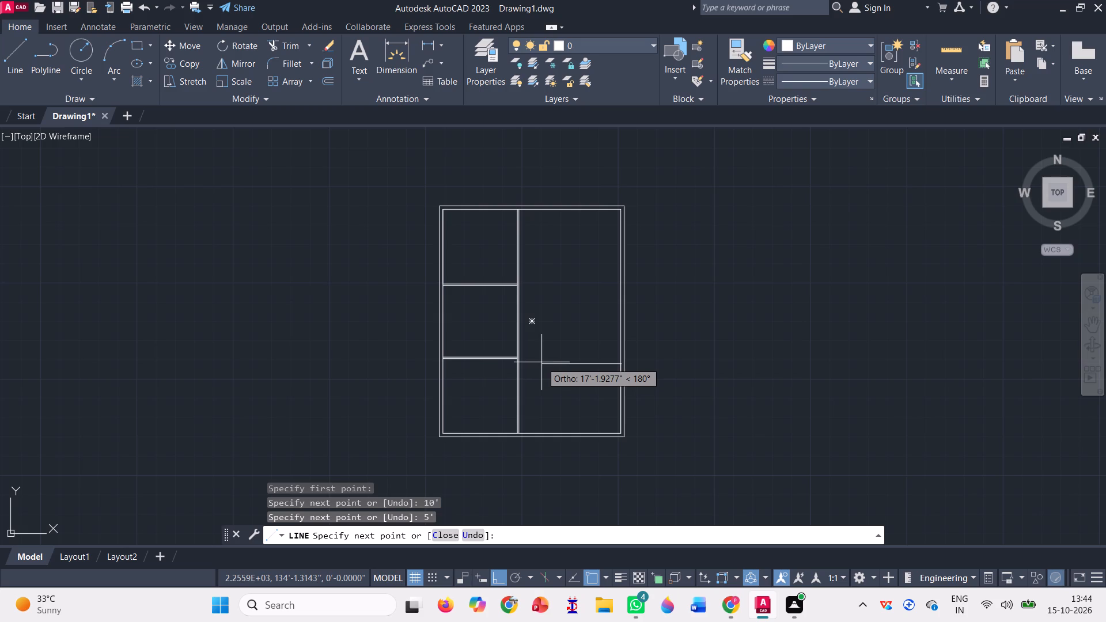
click(541, 362)
scroll(544, 427, up, 3)
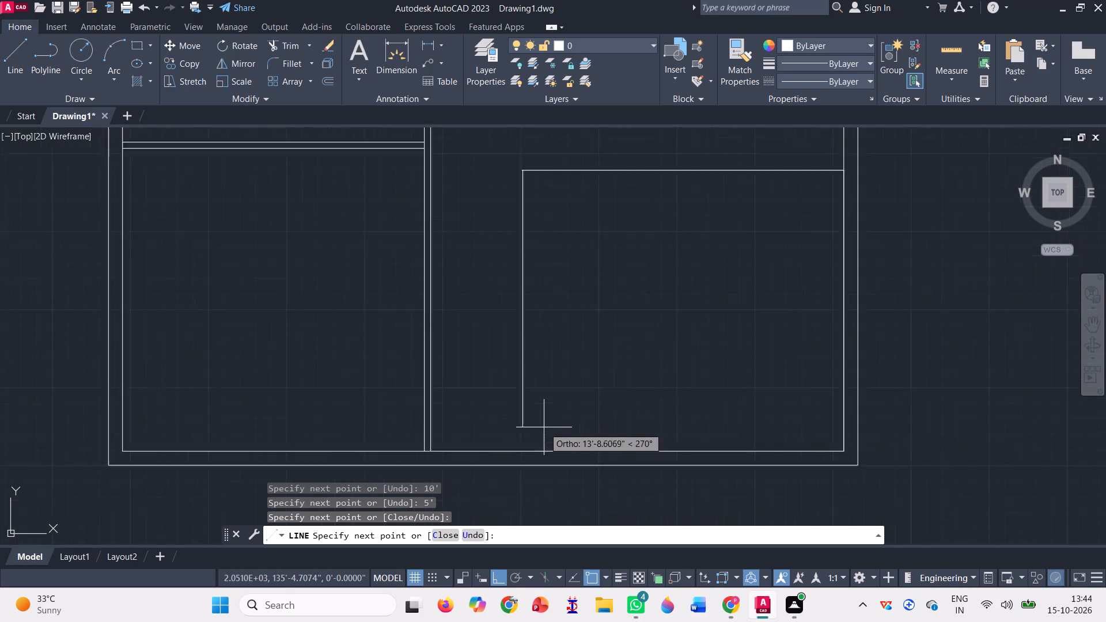
click(521, 453)
scroll(536, 465, down, 1)
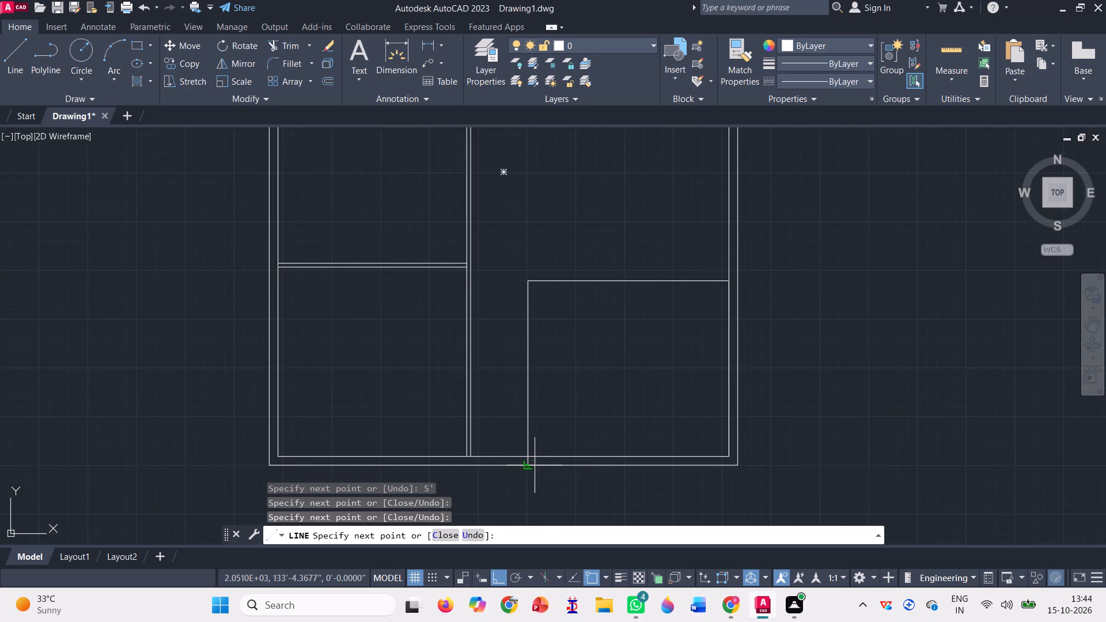
key(space)
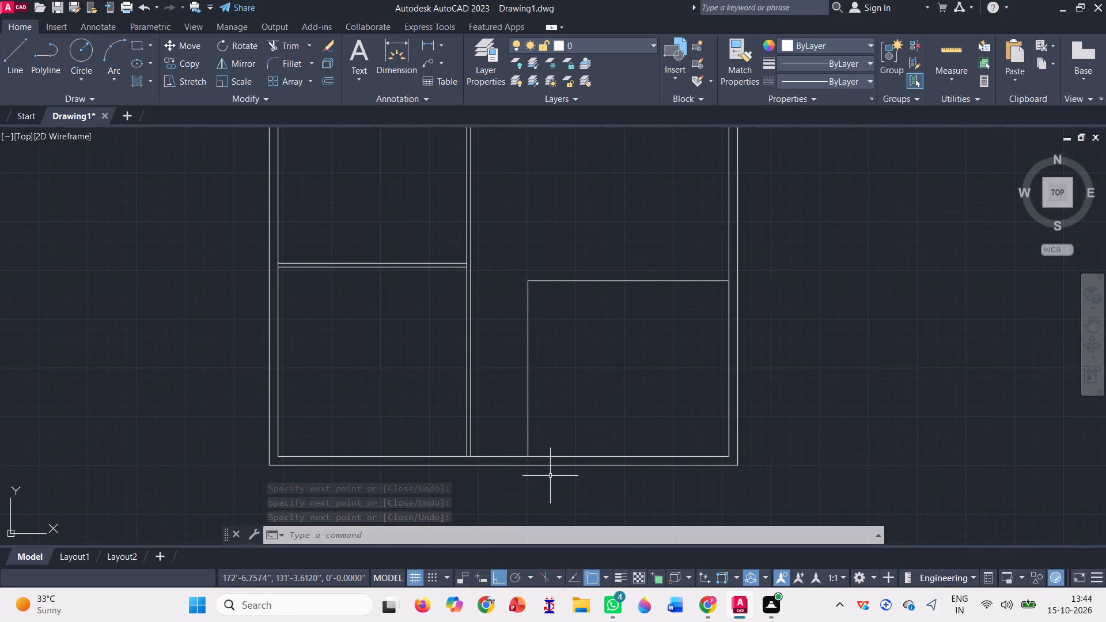
Join the new room's horizontal top line and left vertical line into one polyline.
scroll(544, 469, down, 1)
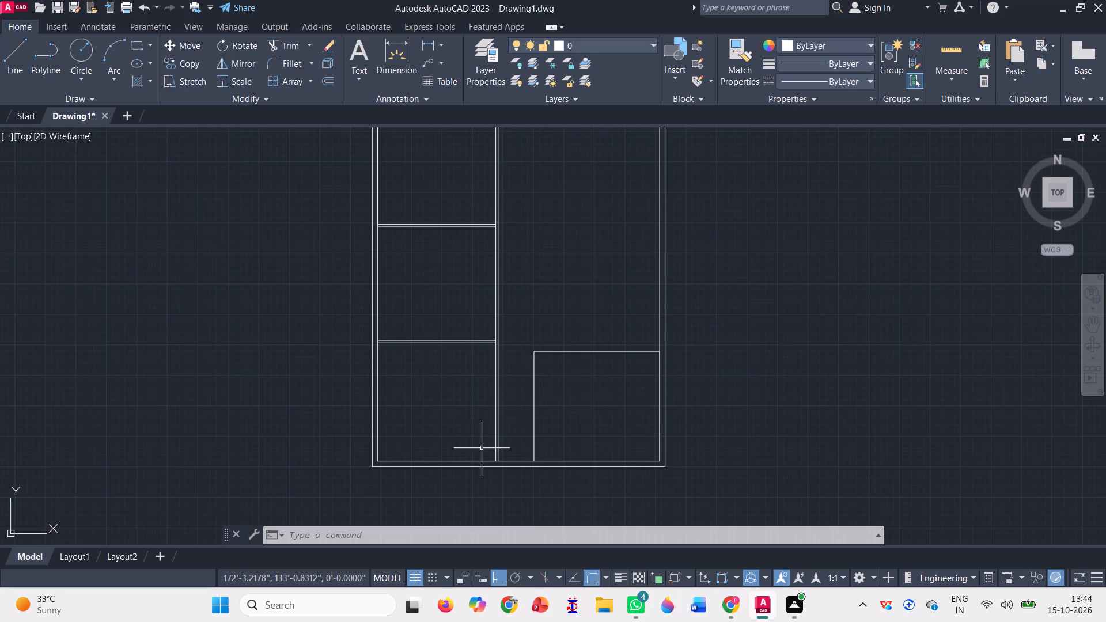
click(10, 55)
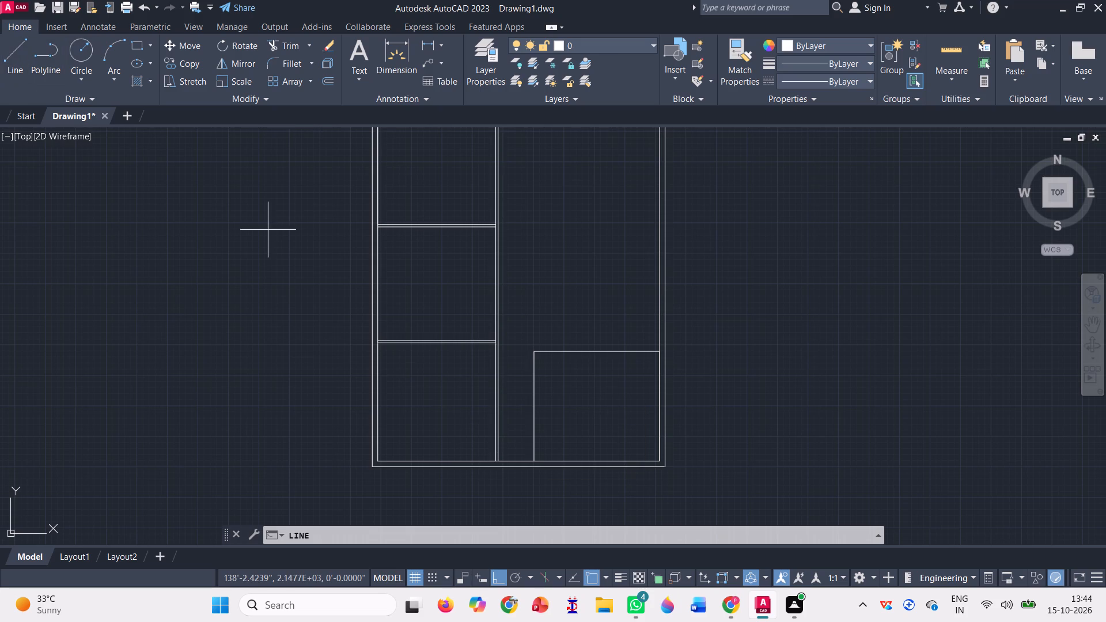
key(Escape)
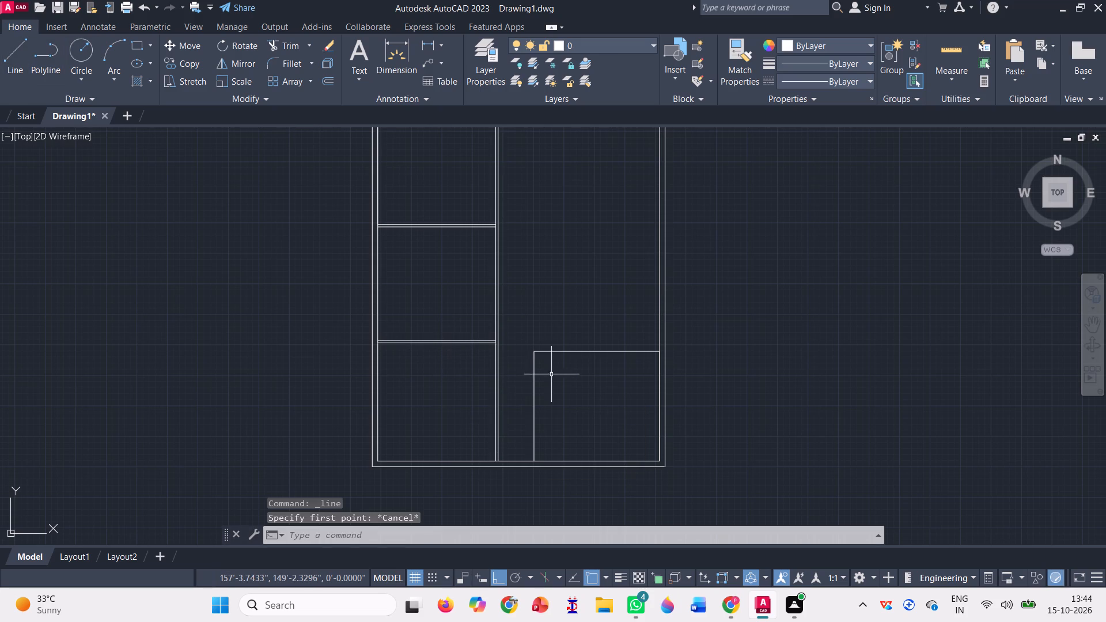
click(576, 391)
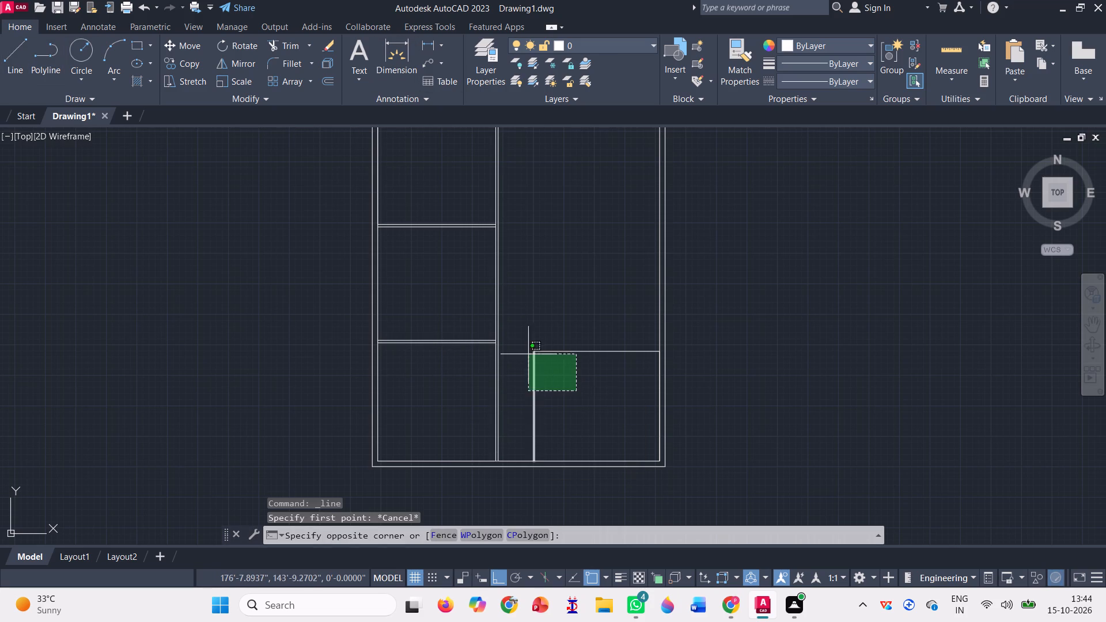
click(522, 346)
key(j)
key(Return)
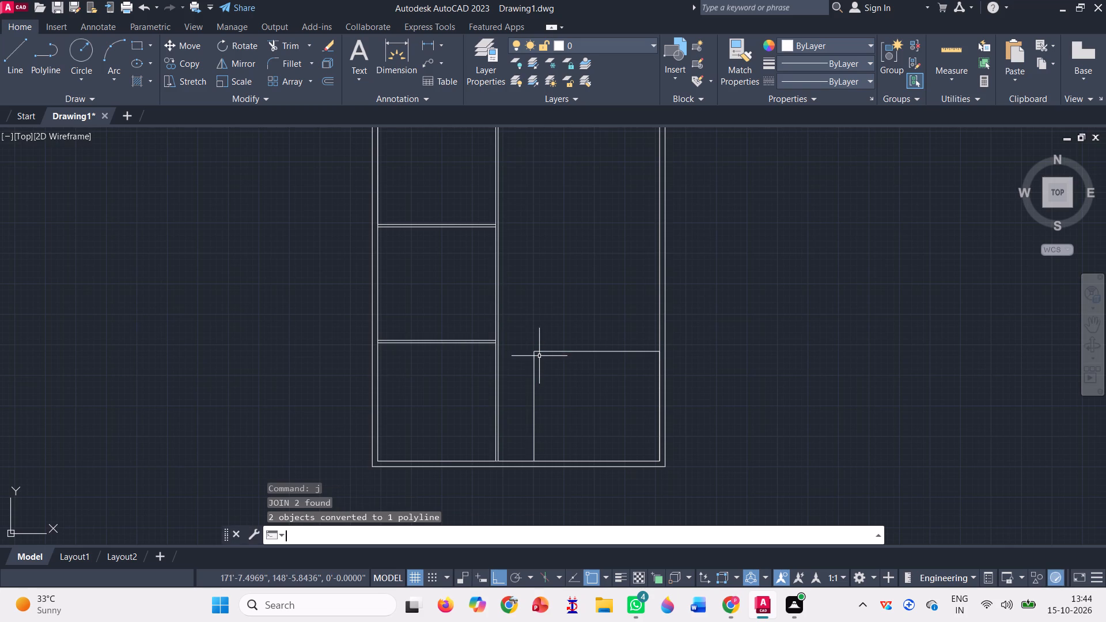
Offset the lower-right room's joined polyline outward by 0'4" to form a double-line partition.
click(327, 81)
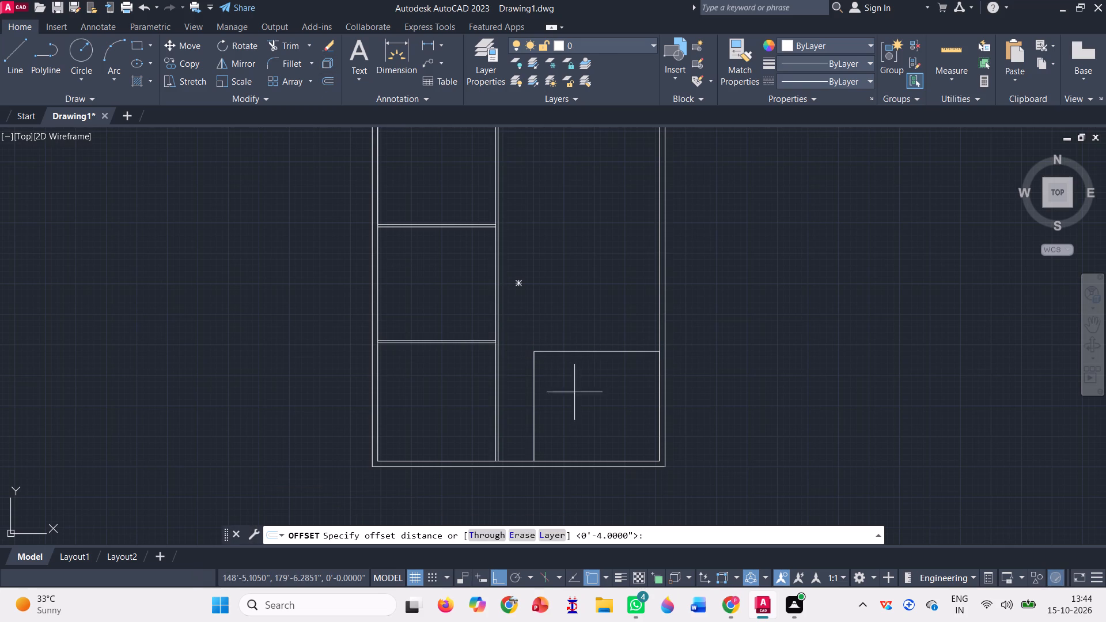
key(Return)
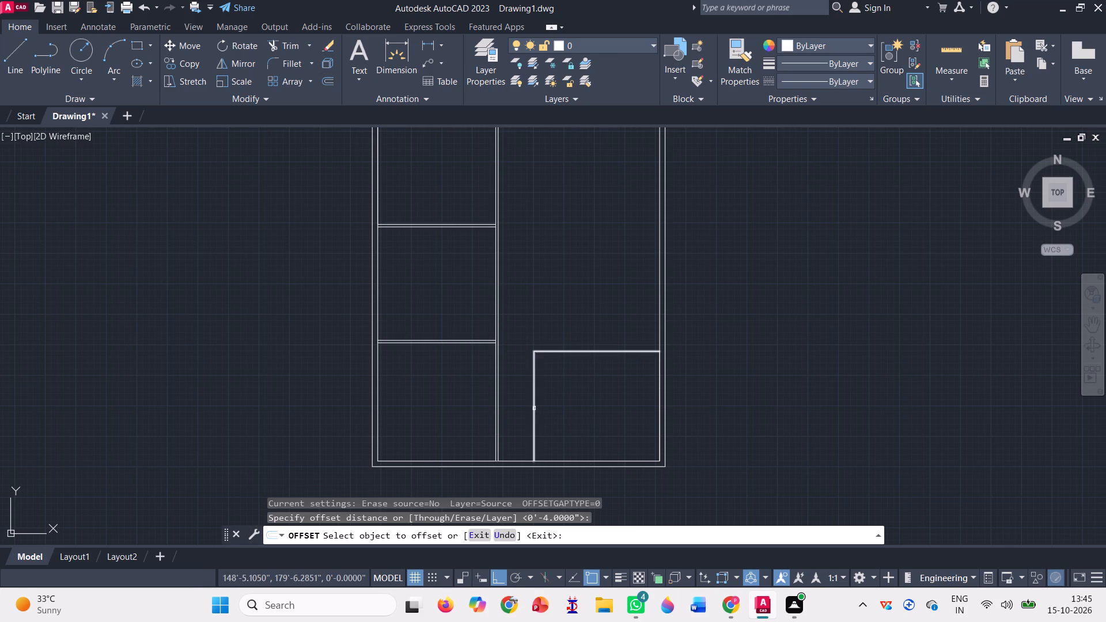
click(535, 408)
click(526, 302)
key(space)
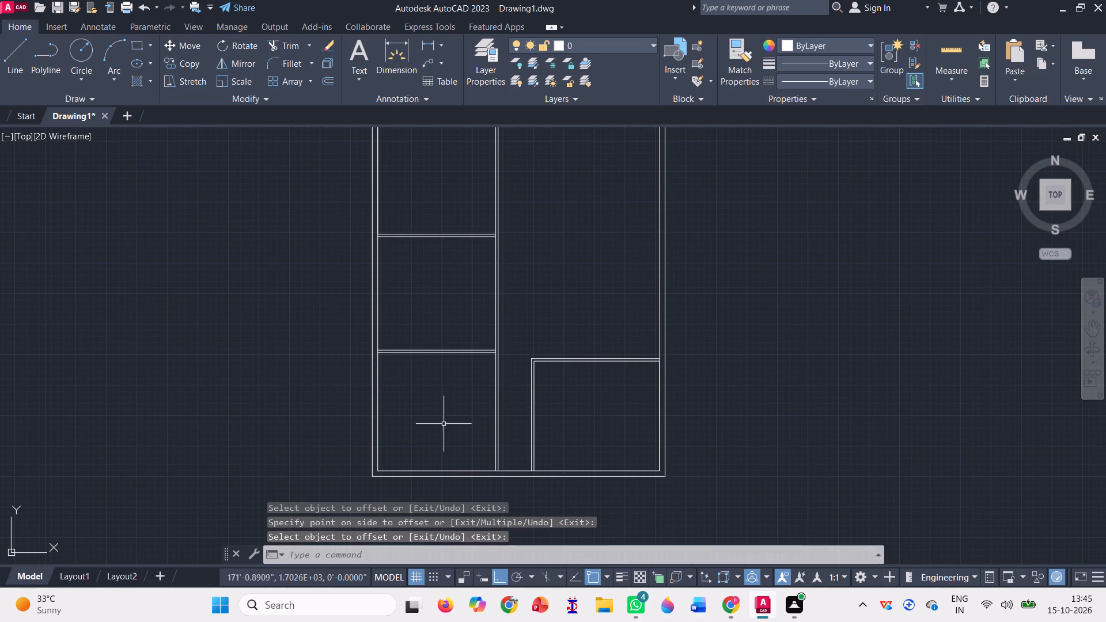
Draw a horizontal line from the lower-right room's outer partition face to the central partition, about 6'7" above the bottom inner wall.
click(15, 41)
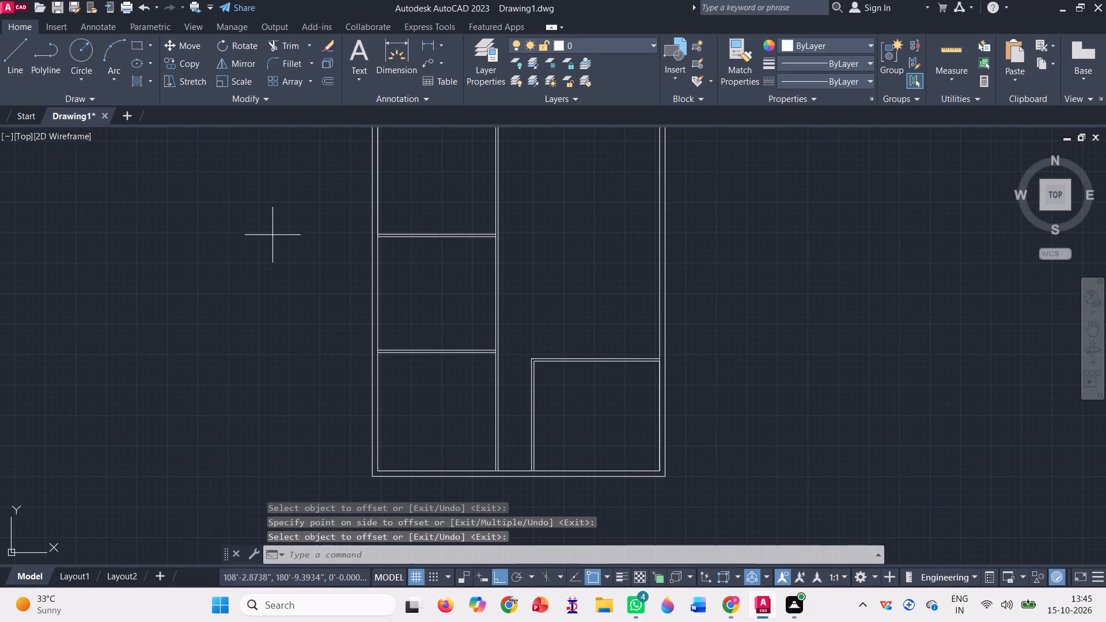
scroll(524, 419, up, 2)
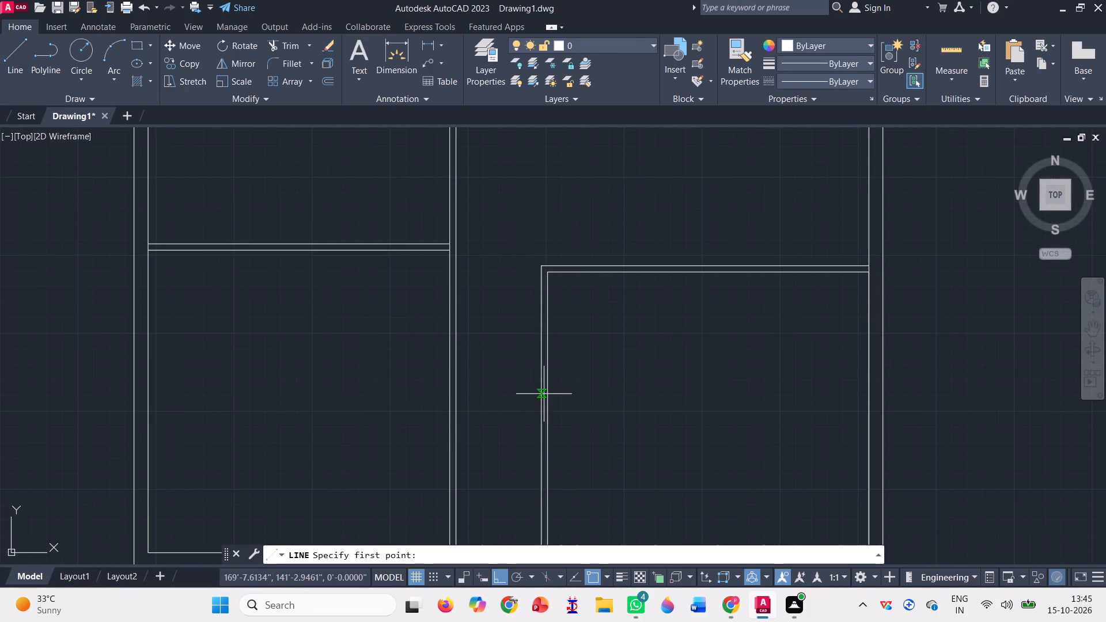
click(540, 430)
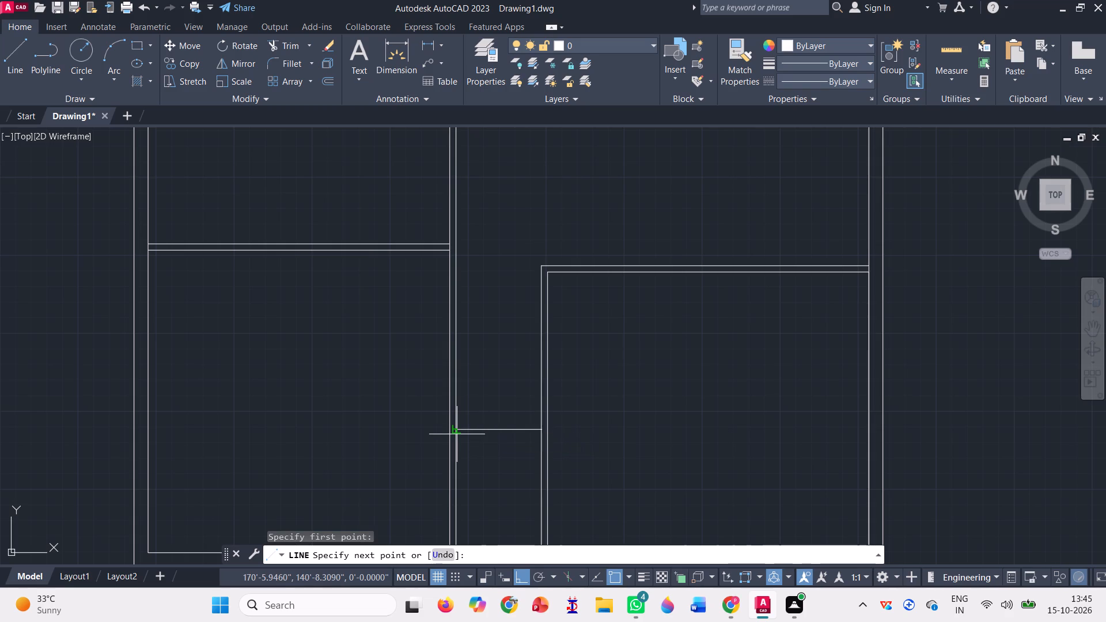
click(456, 433)
key(space)
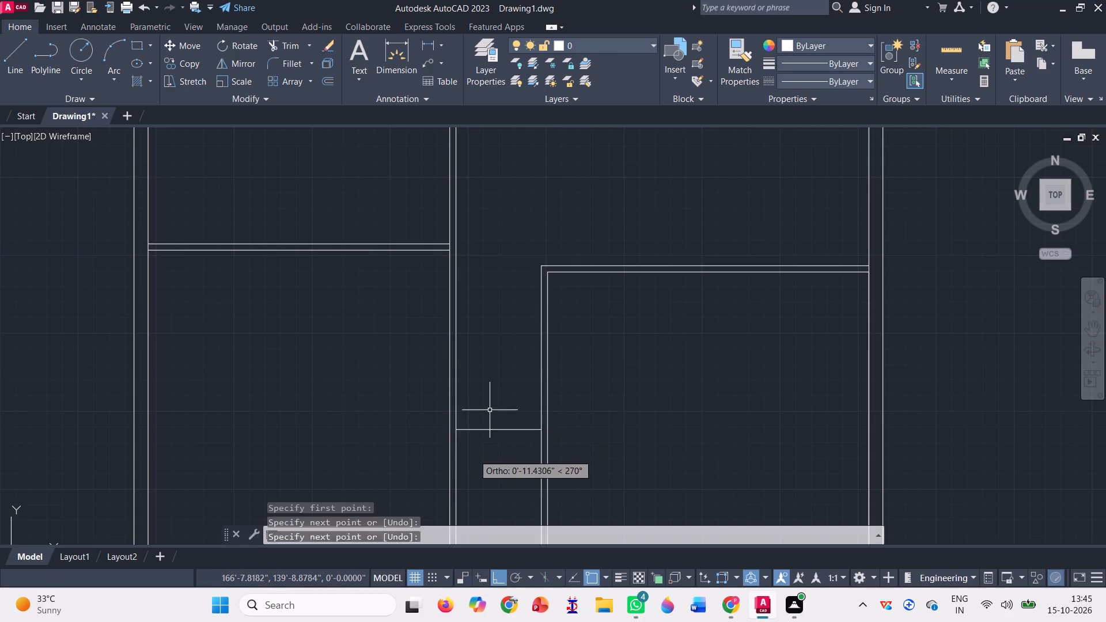
Offset the short horizontal line between the central partition and the lower-right room upward by 0'4" to form a double-line partition.
scroll(490, 410, down, 2)
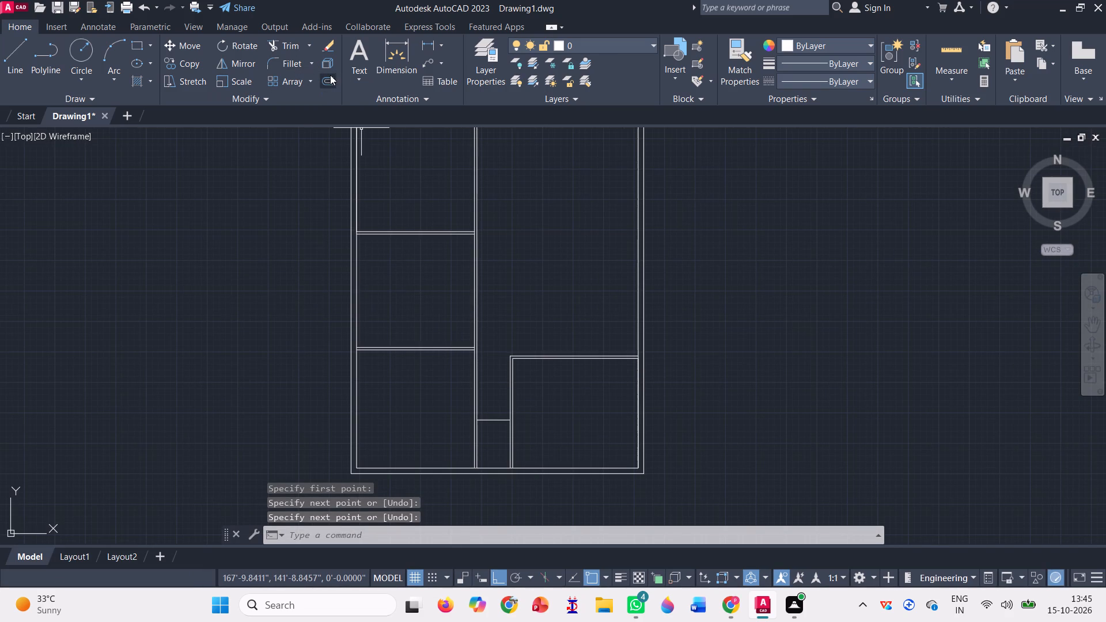
click(330, 75)
key(Return)
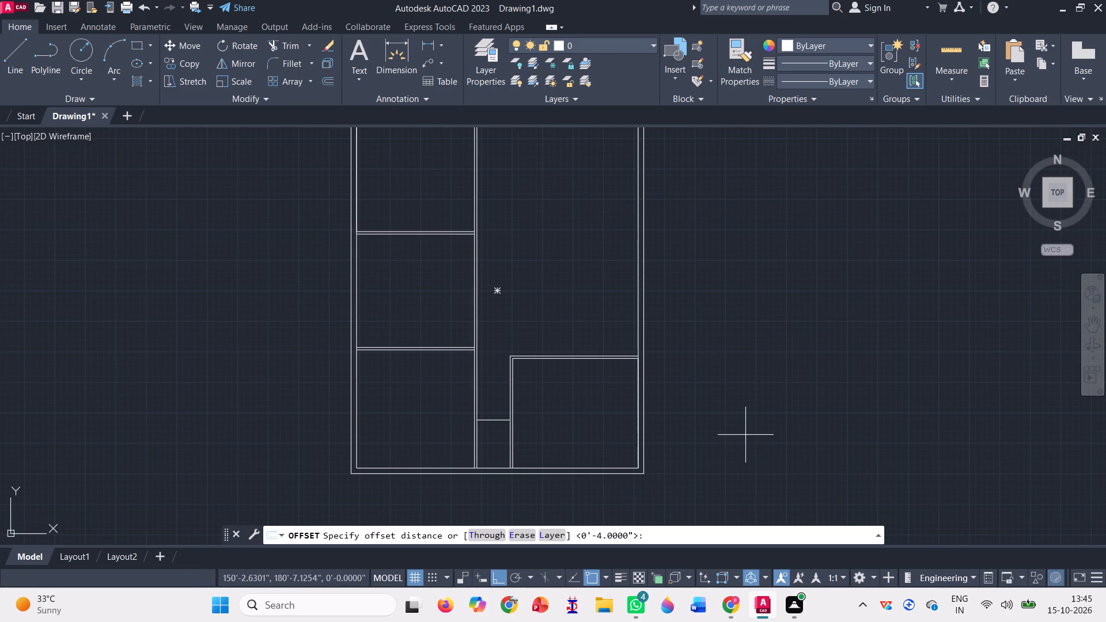
scroll(493, 428, up, 1)
click(486, 419)
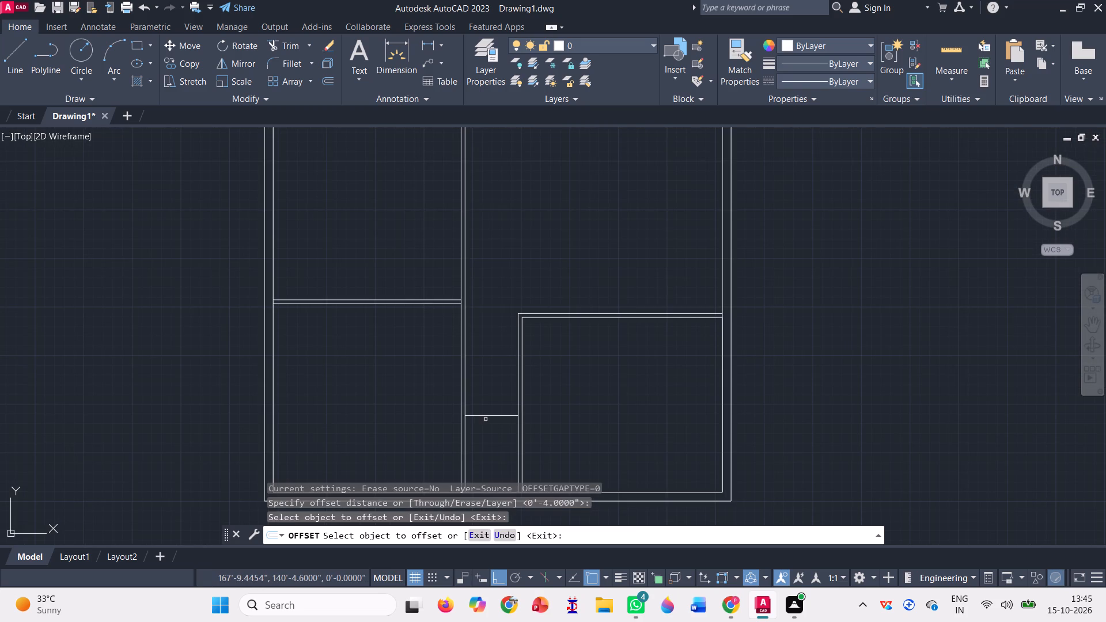
click(494, 416)
click(500, 389)
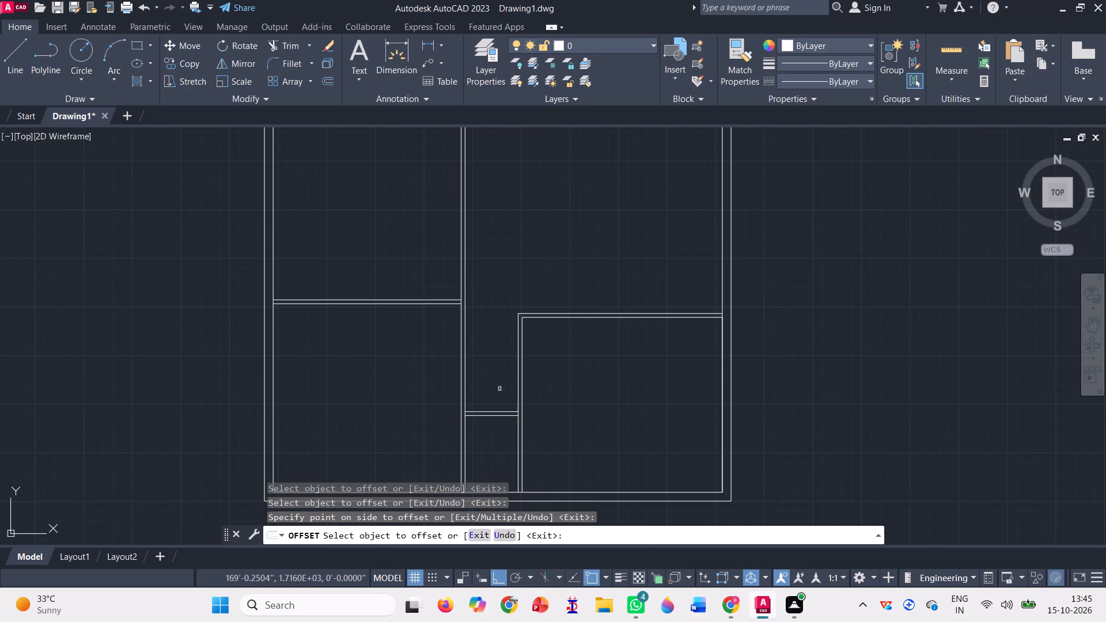
scroll(516, 443, down, 2)
key(space)
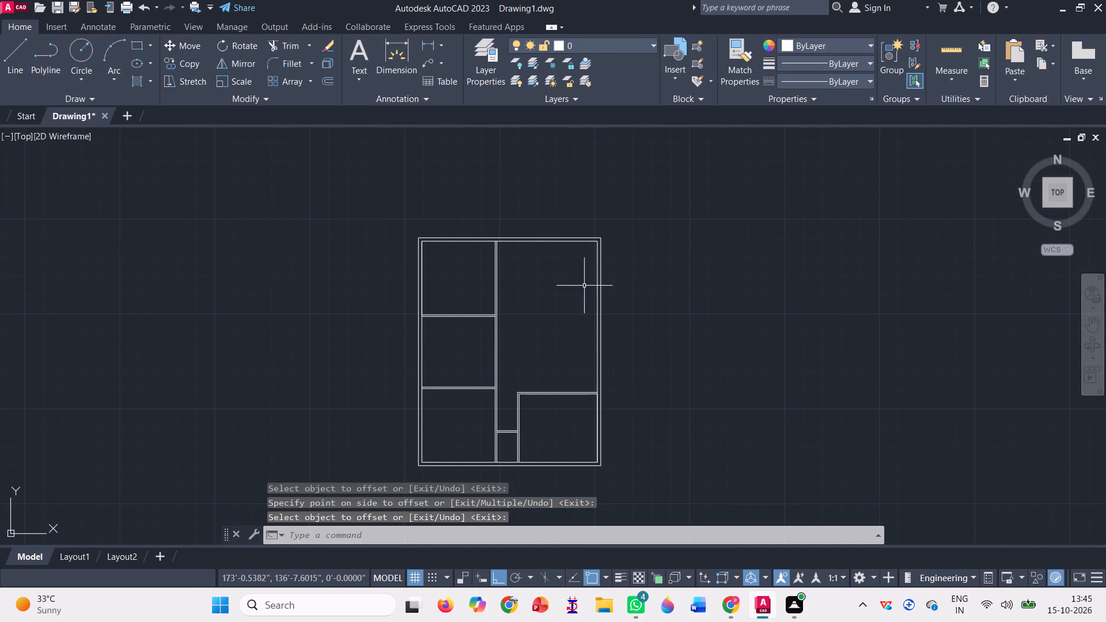
Trace the inner outline of the small bottom room between the two partitions with four connected lines, starting and ending at its lower-right corner.
key(l)
key(Return)
scroll(509, 454, up, 5)
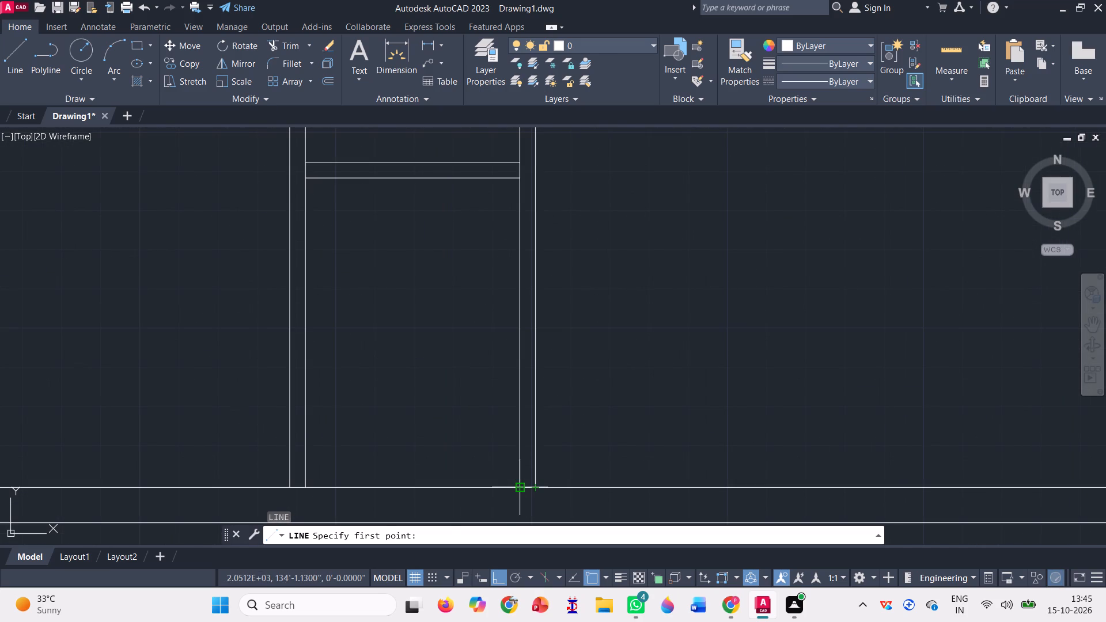
click(519, 488)
scroll(547, 507, down, 1)
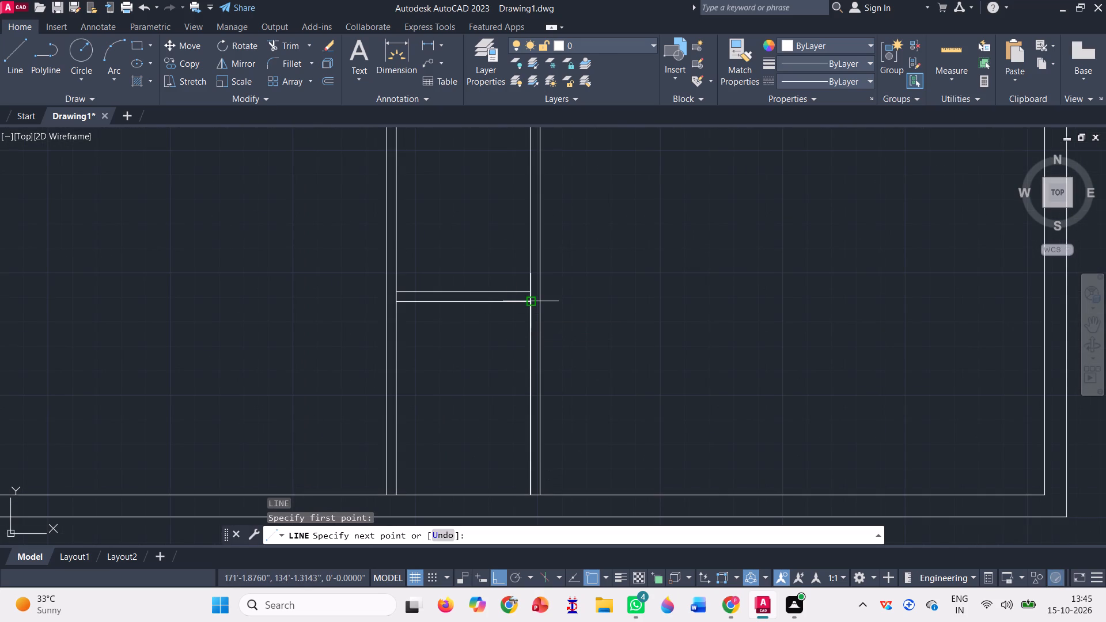
click(535, 301)
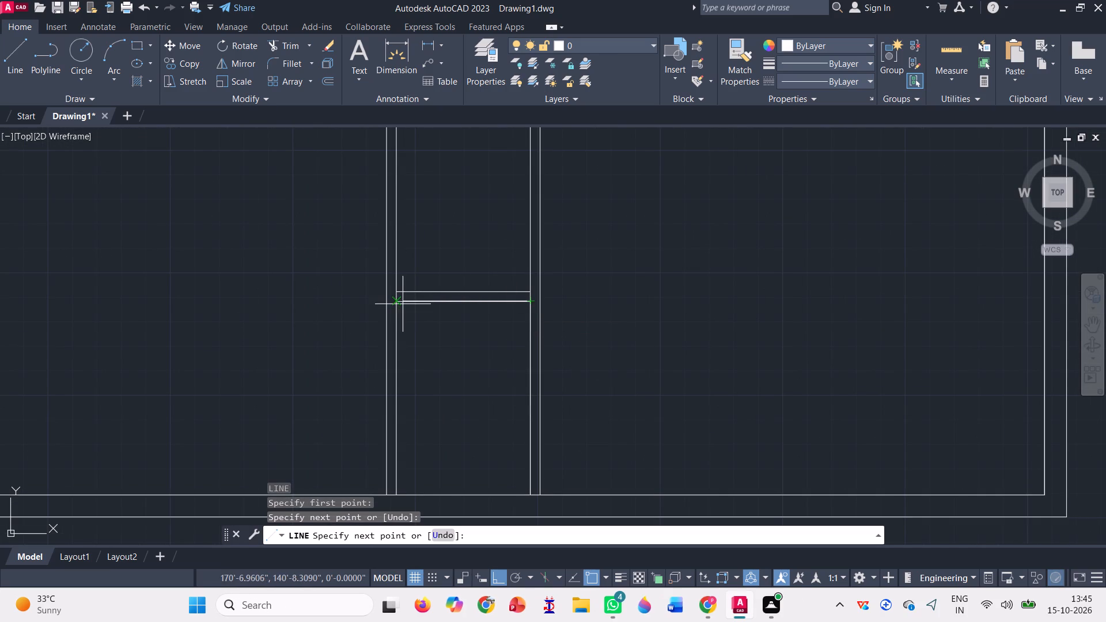
click(400, 304)
scroll(417, 380, down, 1)
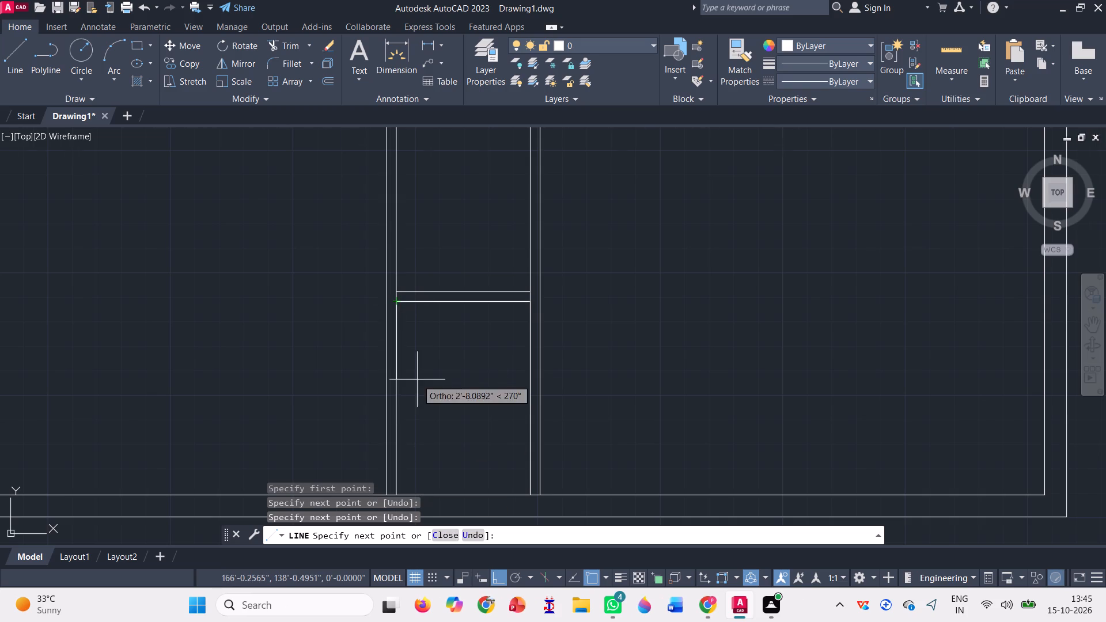
scroll(399, 431, up, 2)
scroll(413, 423, down, 1)
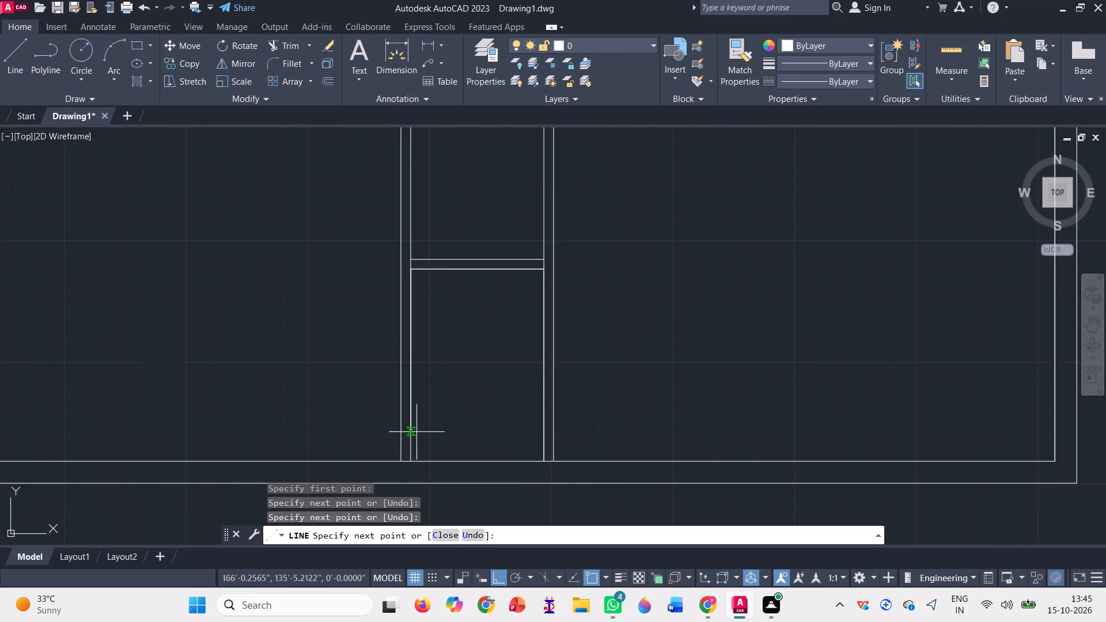
scroll(409, 471, up, 2)
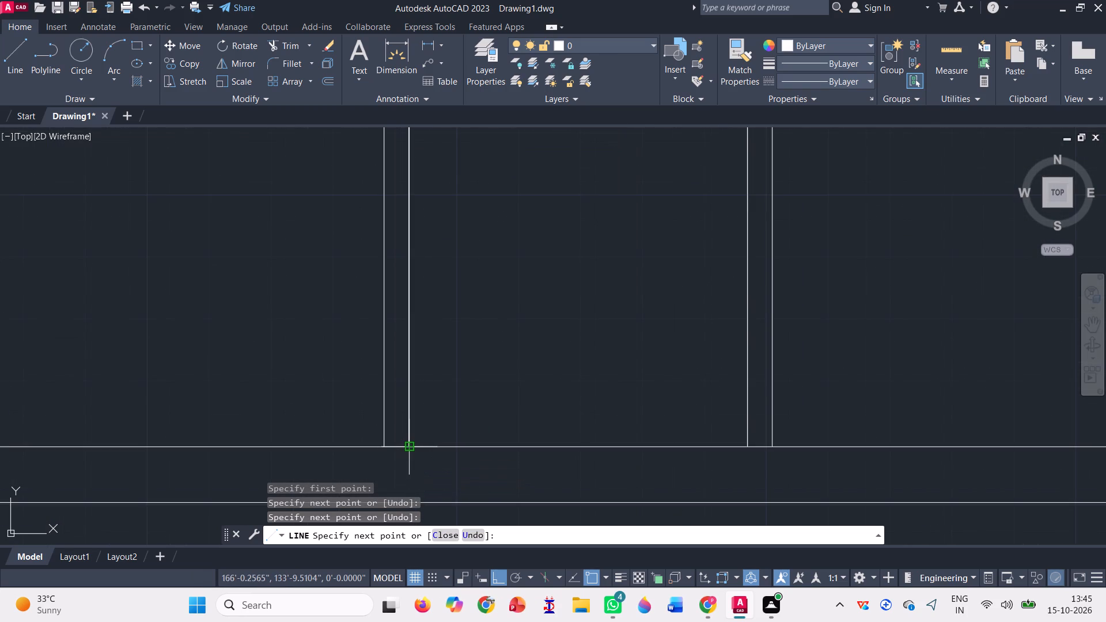
click(412, 445)
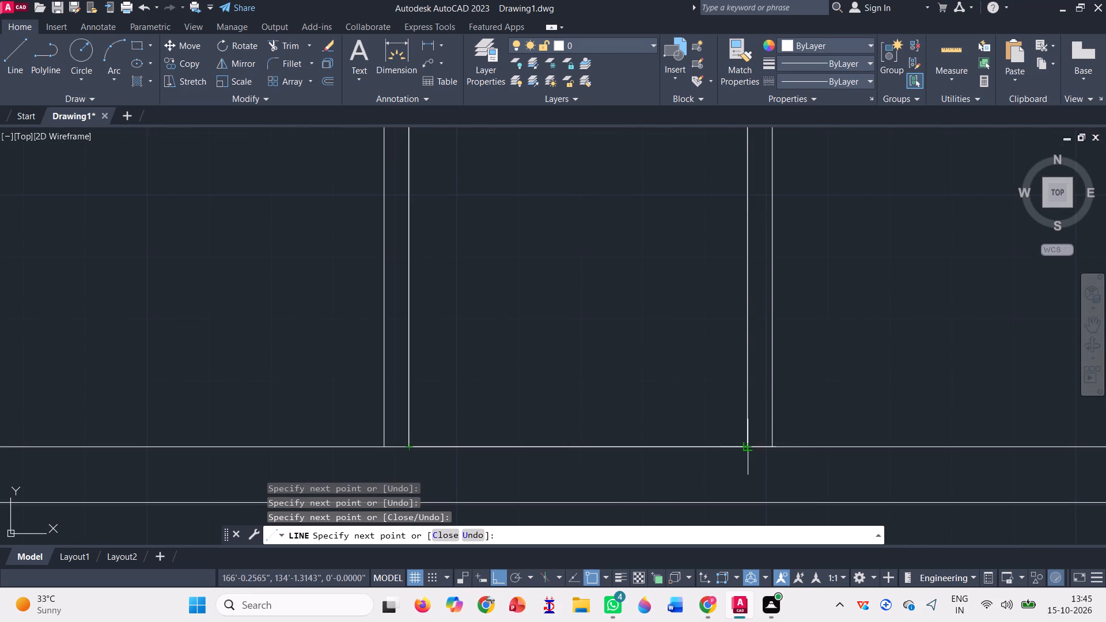
click(748, 448)
key(space)
Join the small bottom room's four outline lines into one closed polyline.
scroll(616, 473, down, 2)
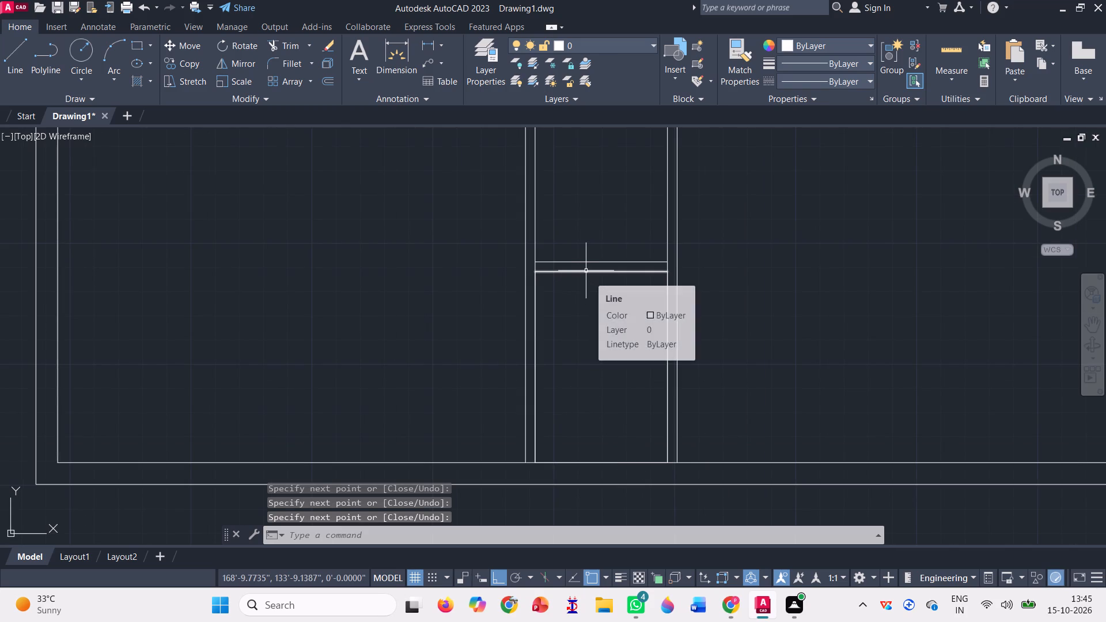
click(586, 271)
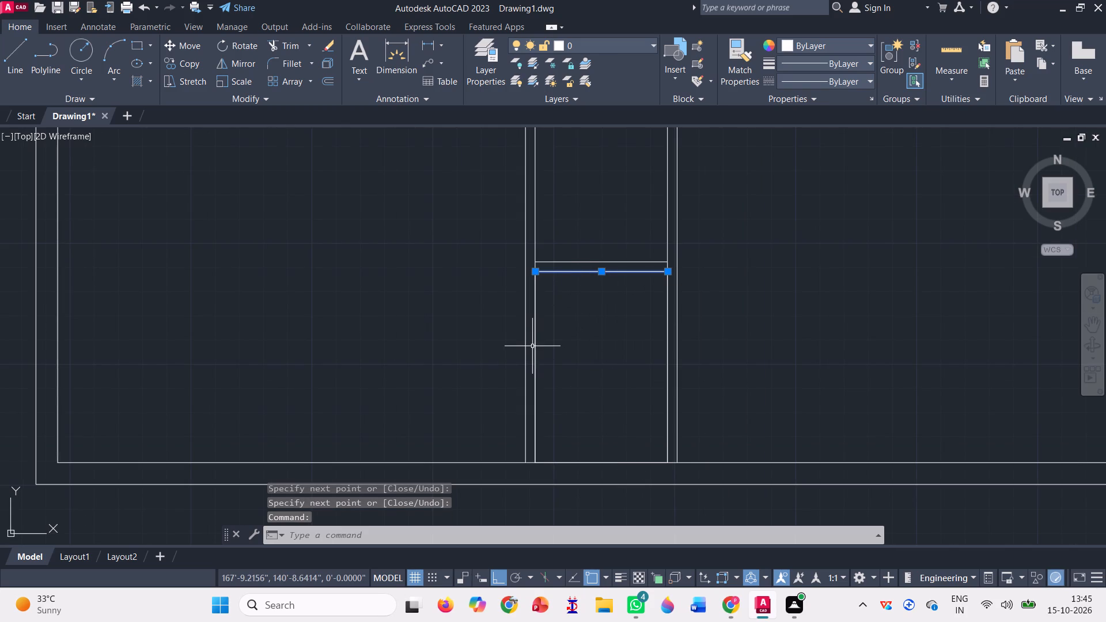
click(535, 347)
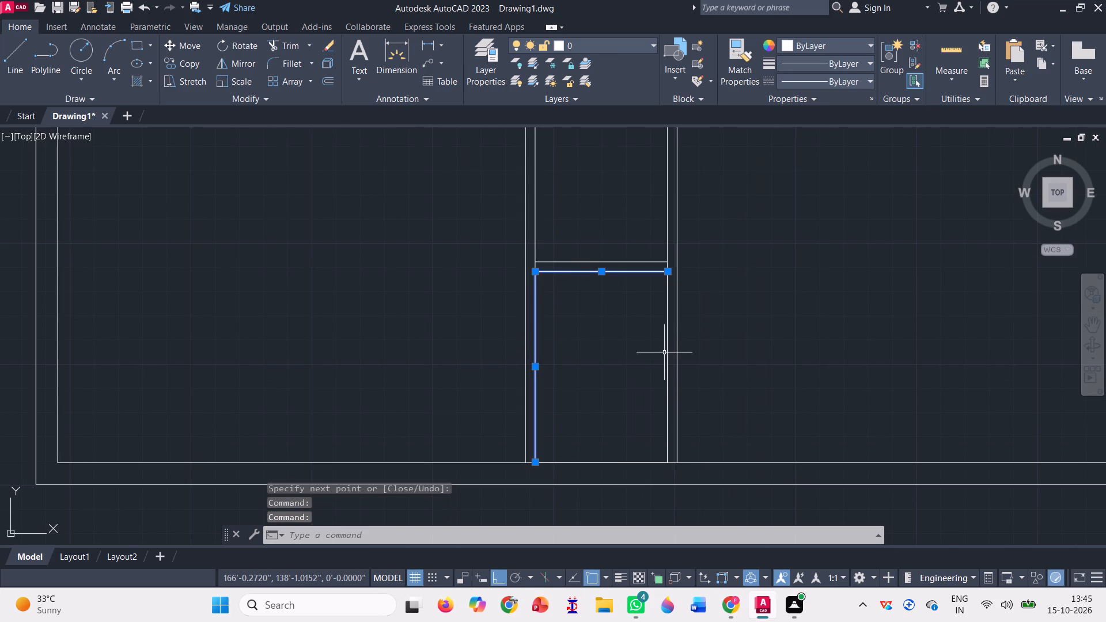
click(668, 354)
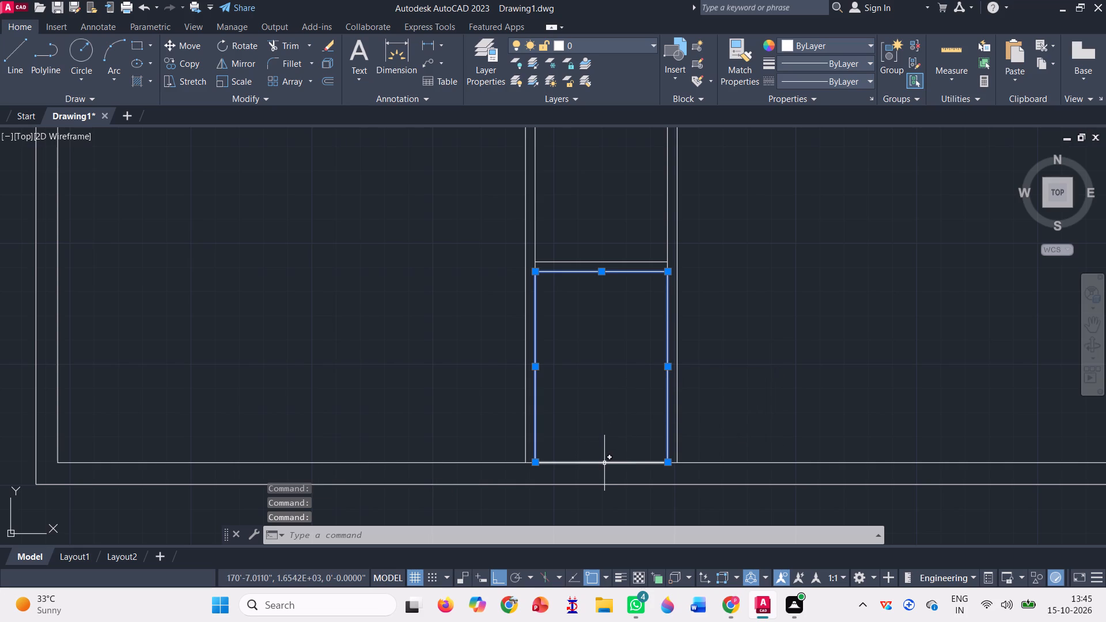
click(604, 463)
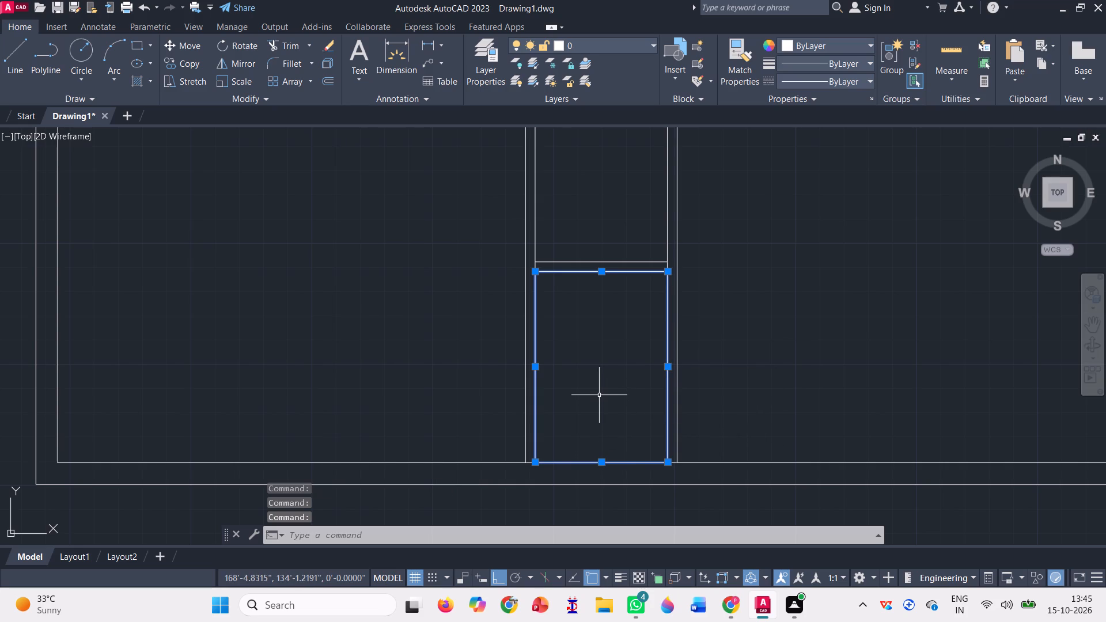
key(j)
key(Return)
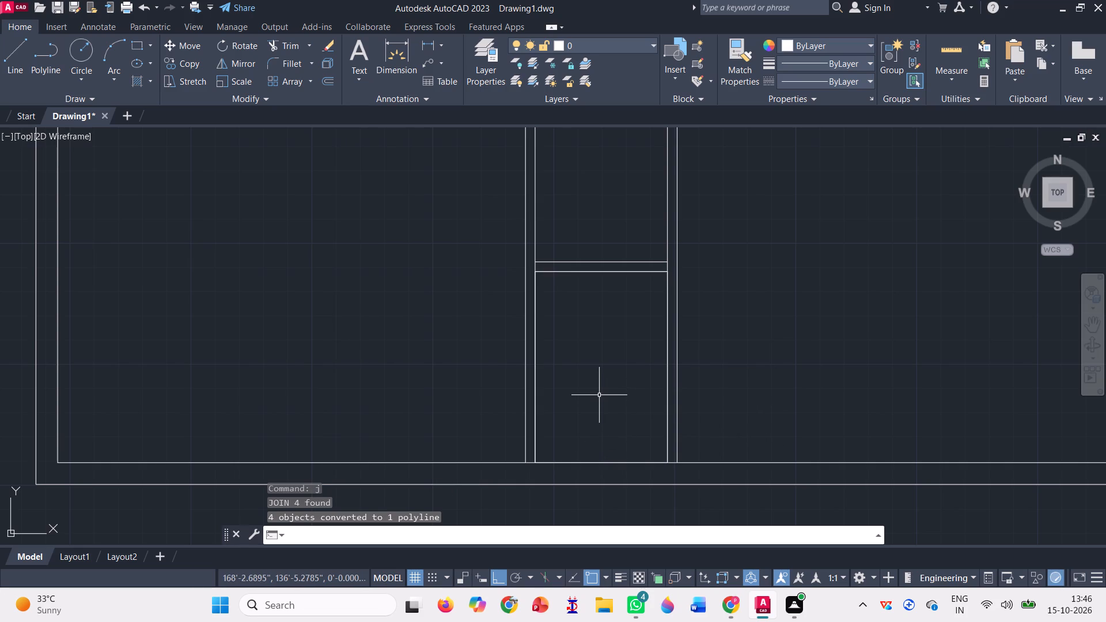
Copy the small room's rectangle, with Ortho off, from its upper-left corner to the middle-left room's upper-left inner corner.
scroll(635, 505, down, 1)
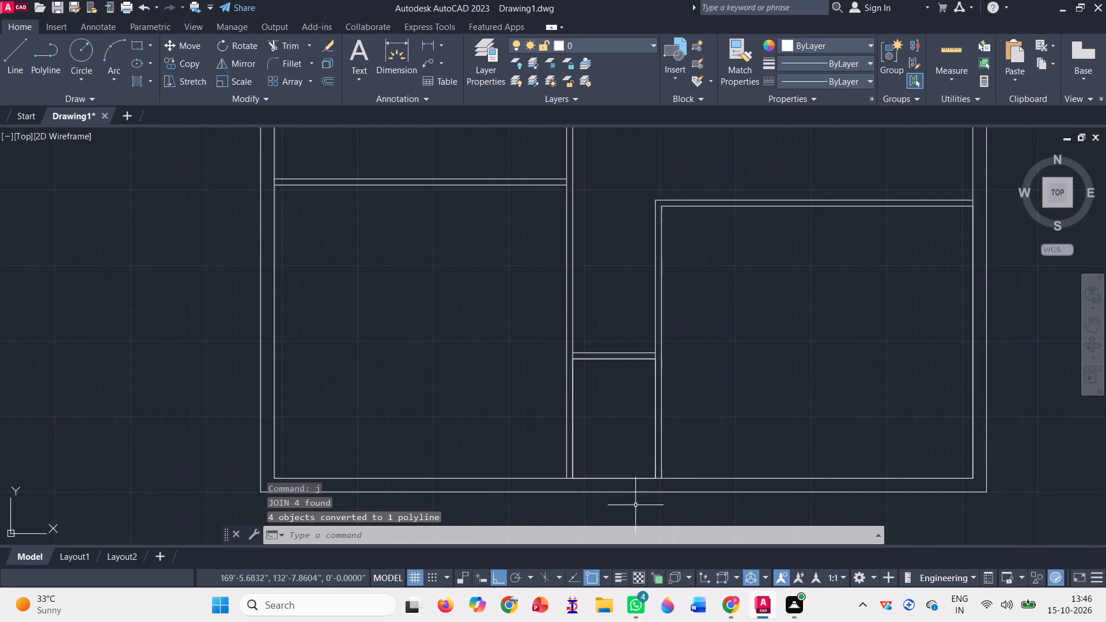
scroll(532, 480, down, 2)
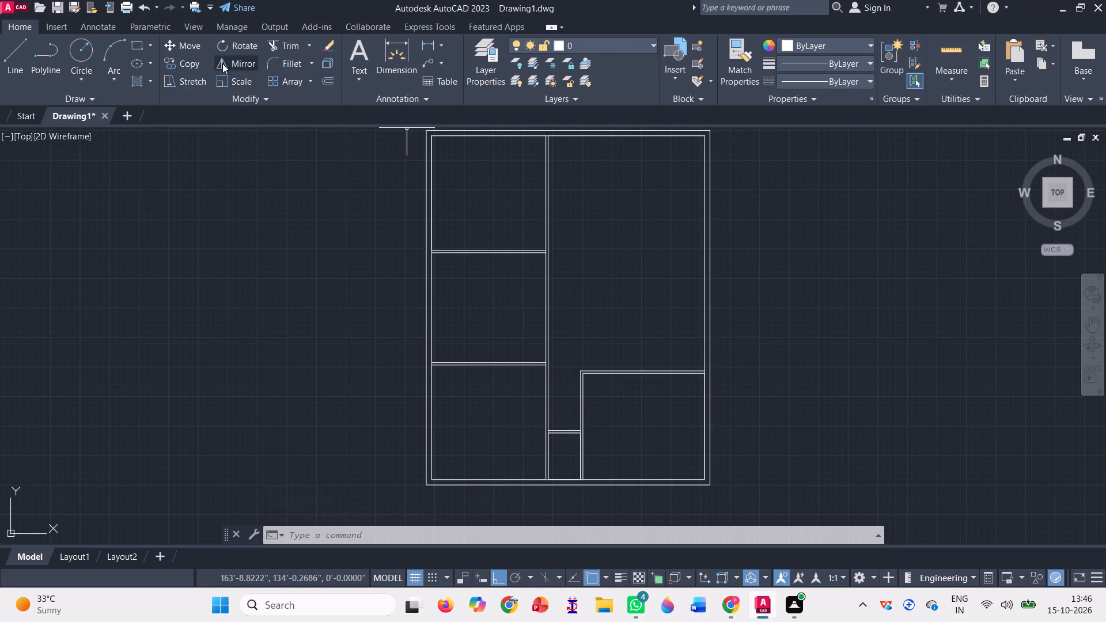
click(190, 59)
scroll(566, 451, up, 3)
click(489, 386)
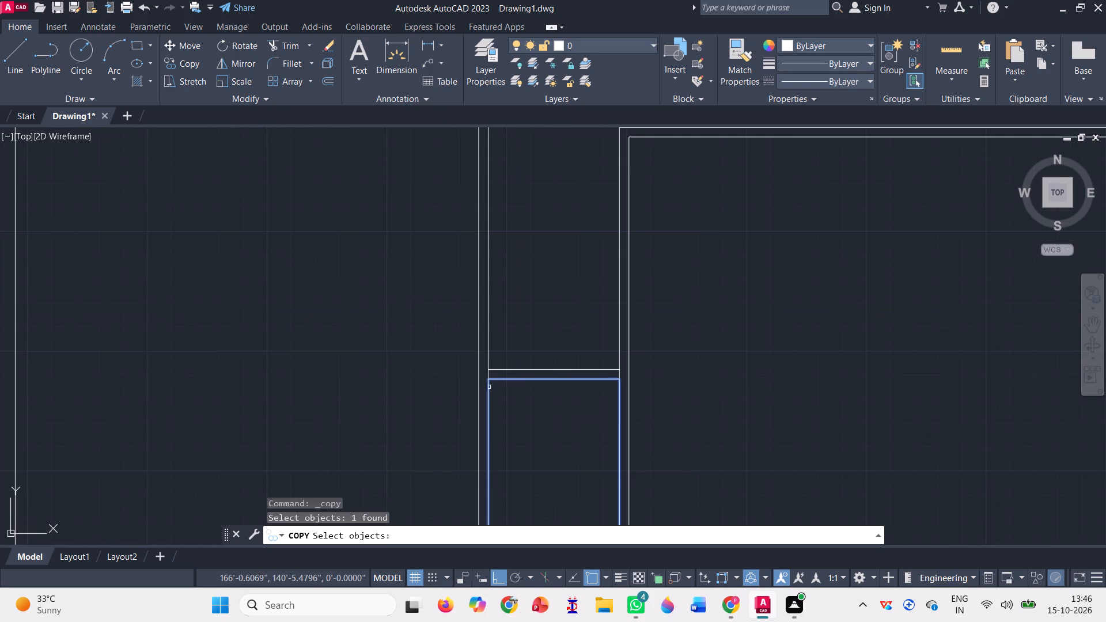
key(space)
click(489, 381)
scroll(580, 414, down, 2)
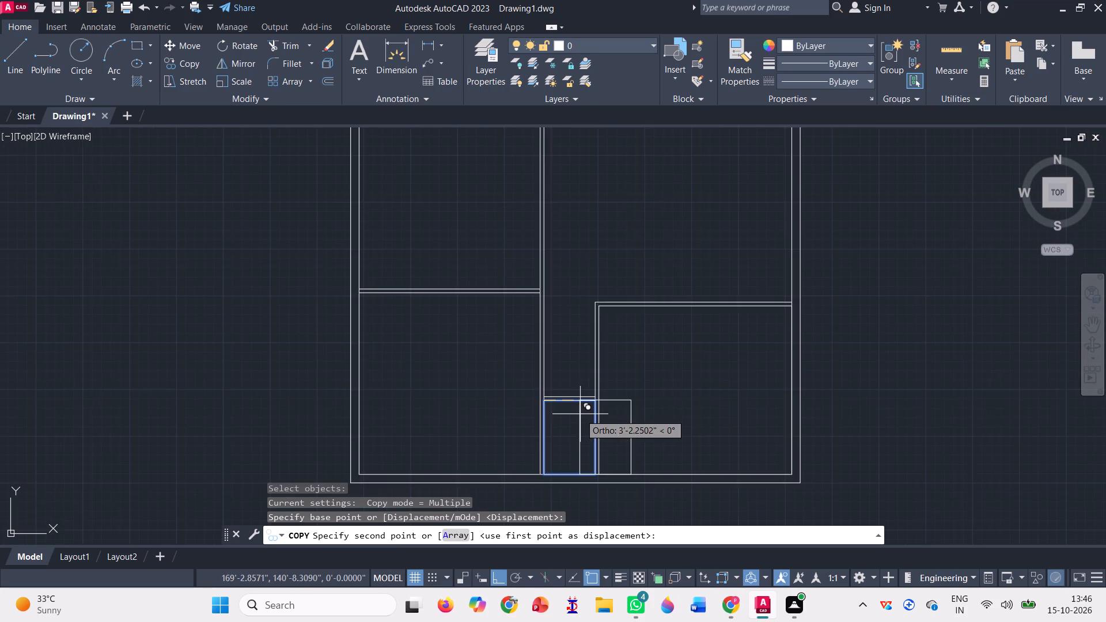
scroll(580, 414, down, 1)
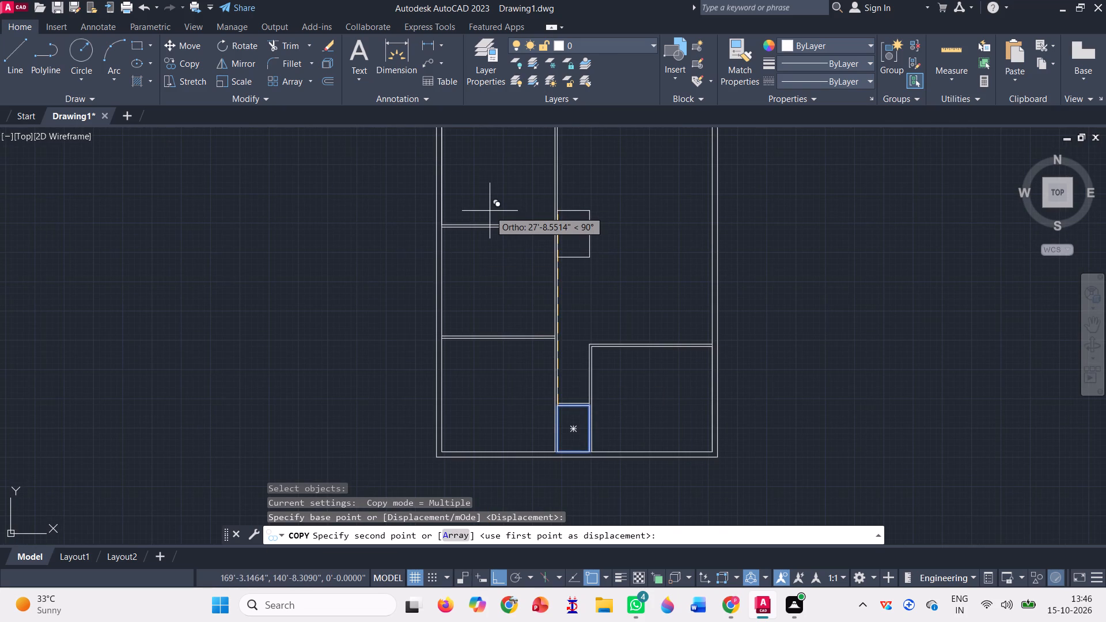
key(F8)
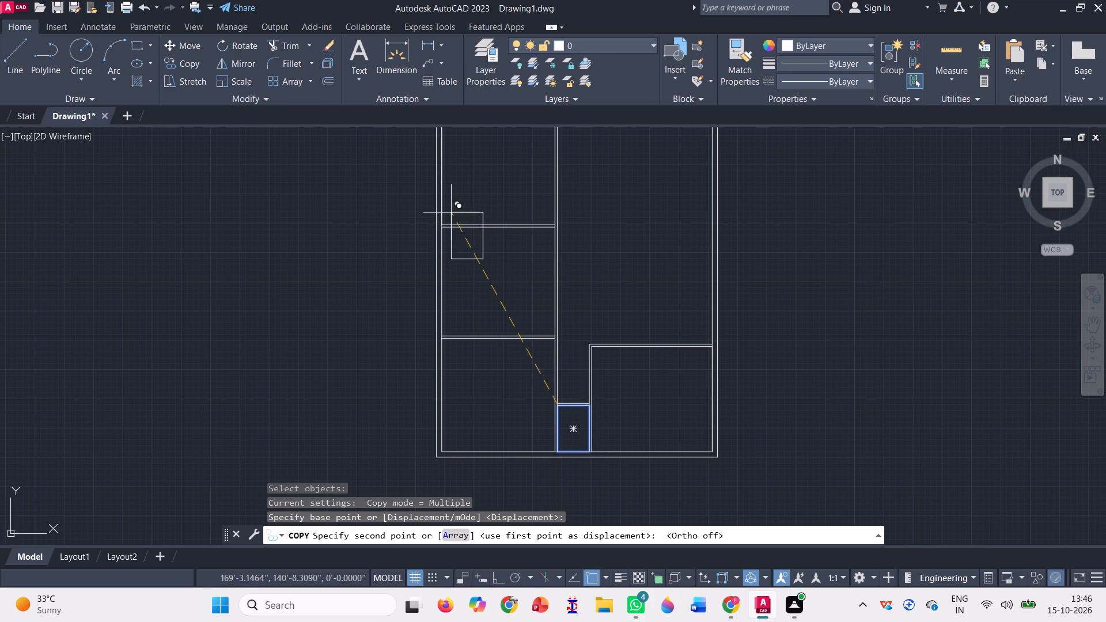
scroll(452, 222, up, 3)
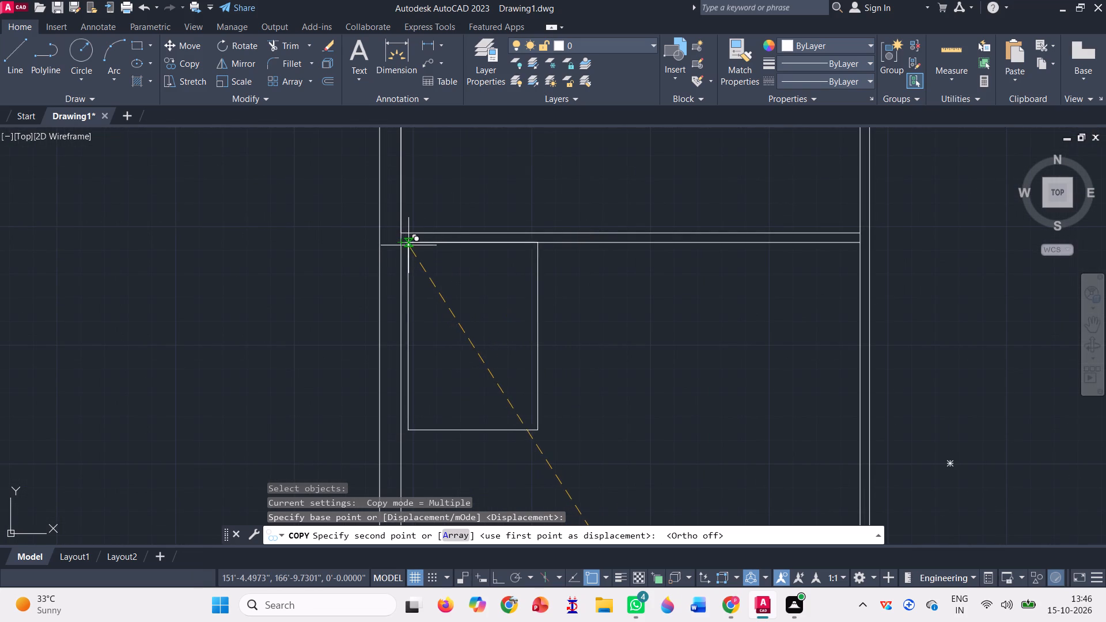
click(401, 241)
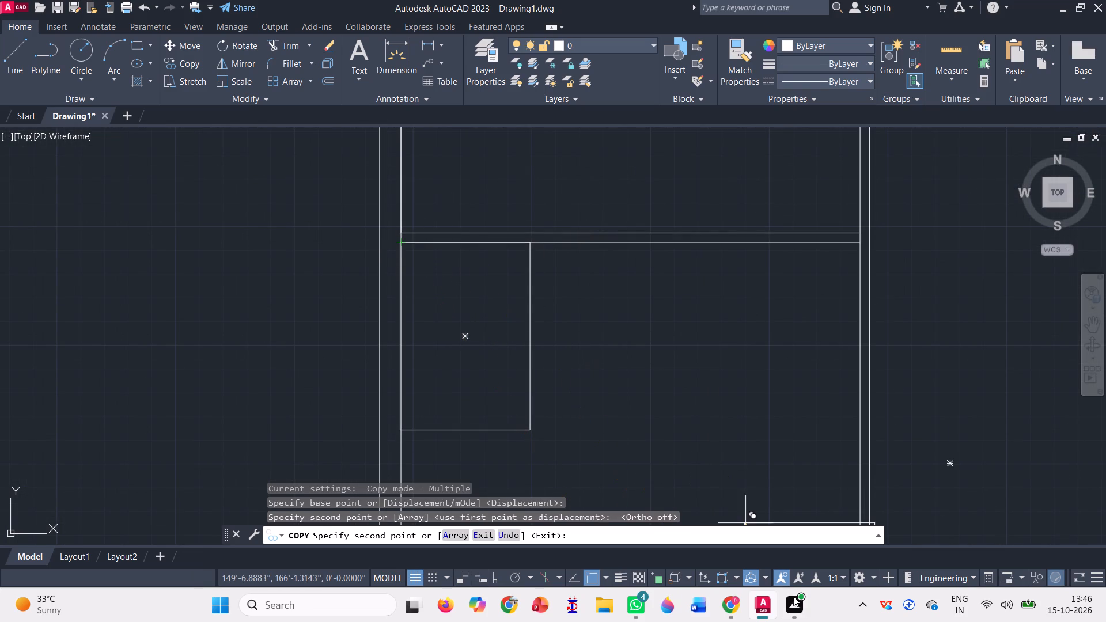
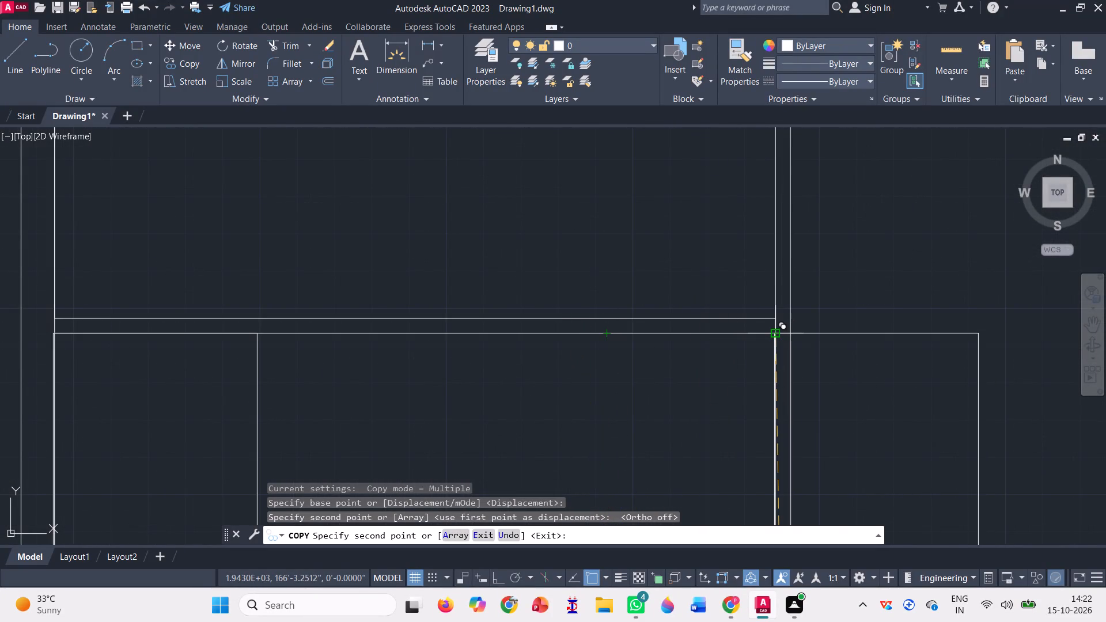
Place a second copy of the small rectangle with its upper-left corner at the middle-left room's upper-right inner corner.
scroll(776, 332, up, 2)
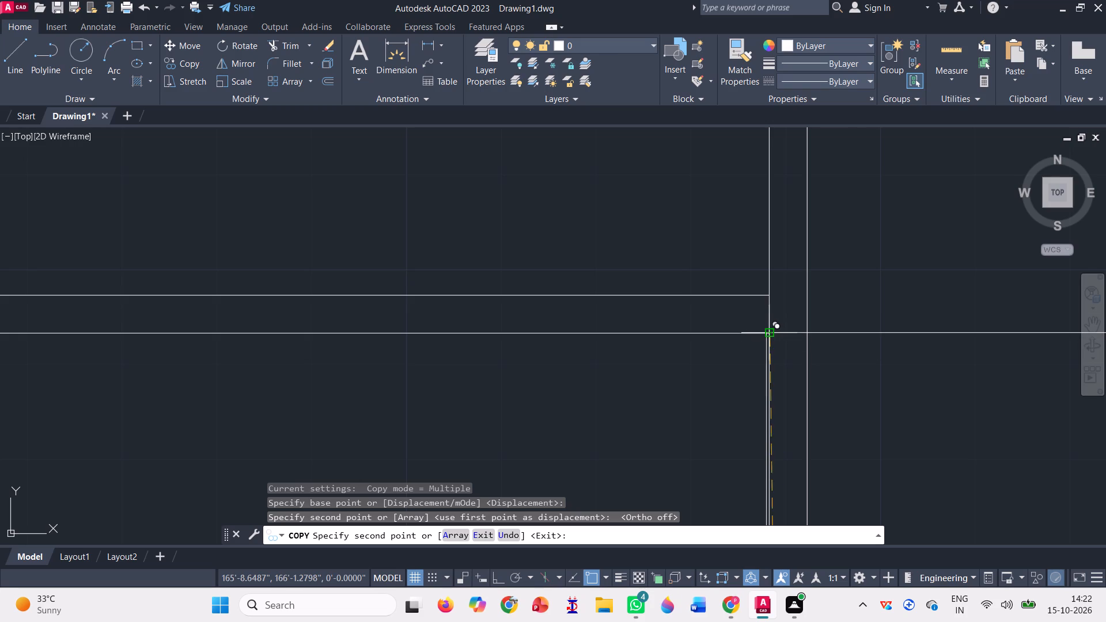
click(773, 332)
scroll(637, 315, down, 3)
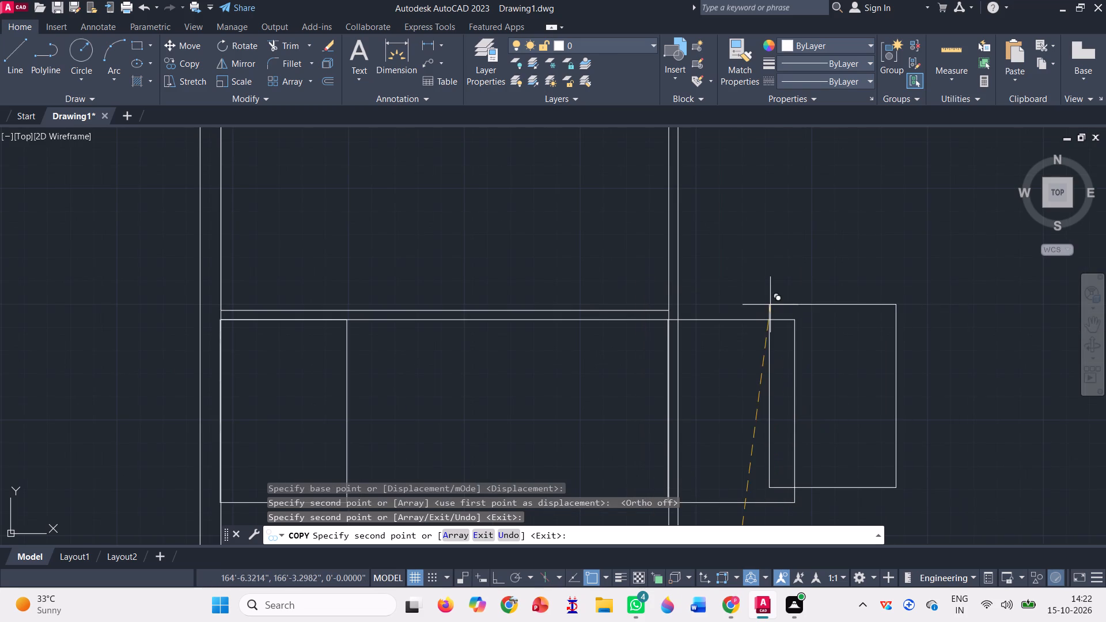
scroll(650, 356, up, 4)
scroll(670, 325, down, 1)
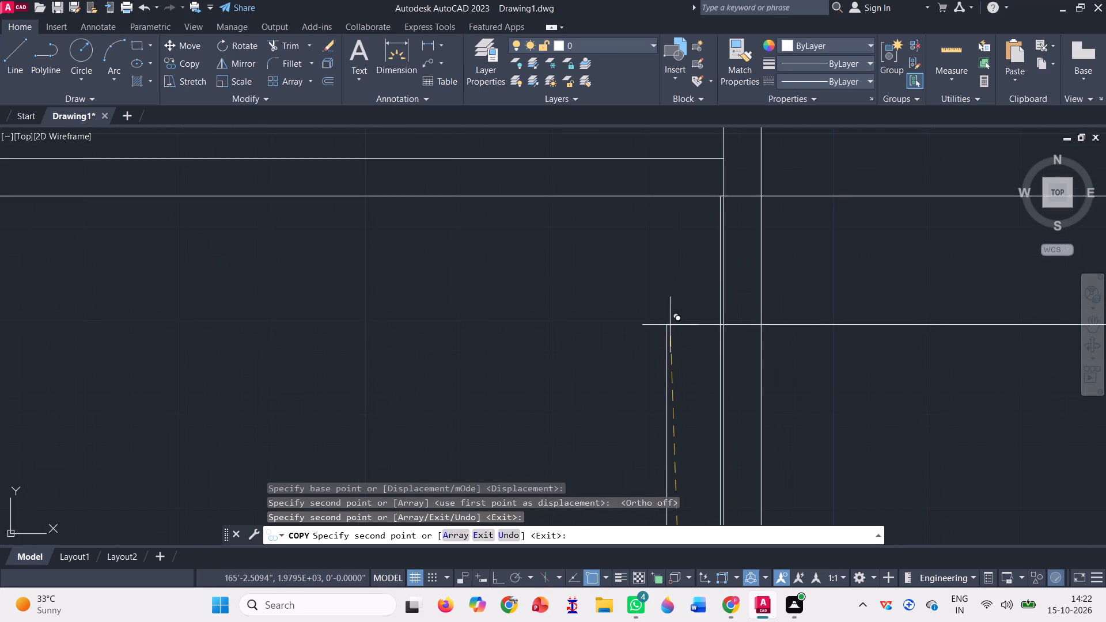
scroll(750, 181, up, 3)
scroll(643, 250, up, 4)
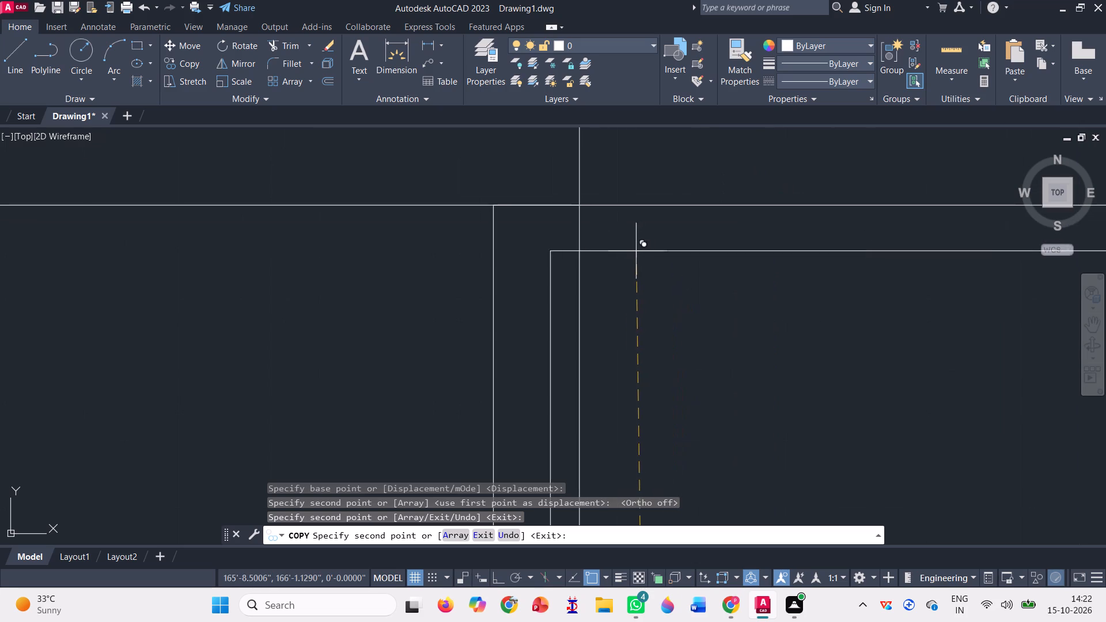
key(Escape)
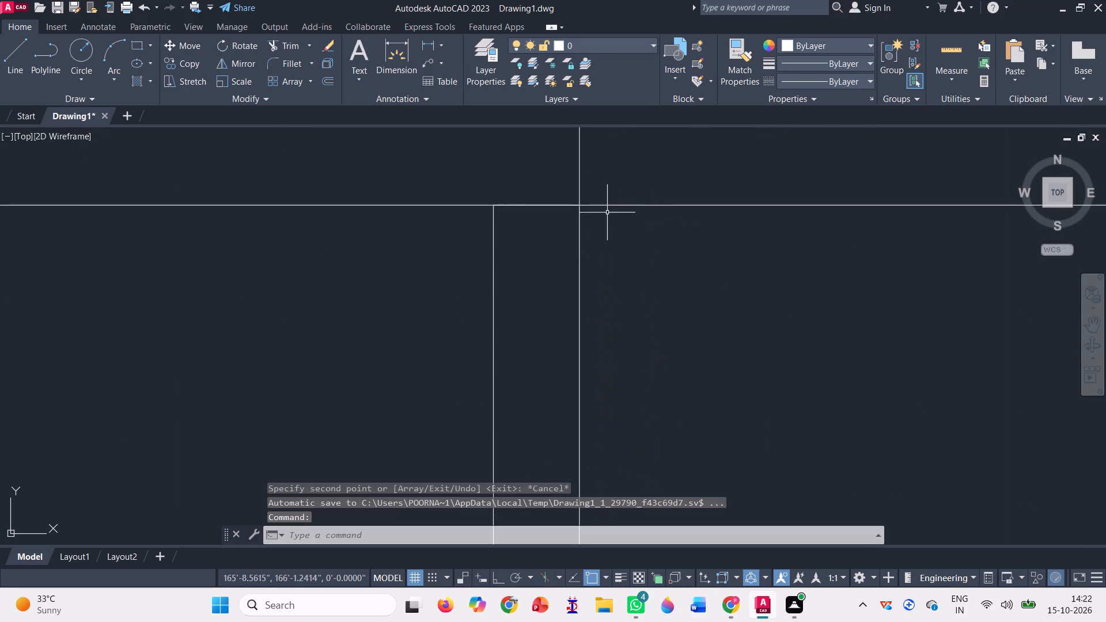
Rotate the second rectangle copy 270° about its upper-left corner, with Ortho on, so it lies inside the middle-left room.
scroll(607, 213, down, 3)
scroll(556, 220, down, 2)
scroll(783, 283, down, 3)
scroll(664, 286, down, 2)
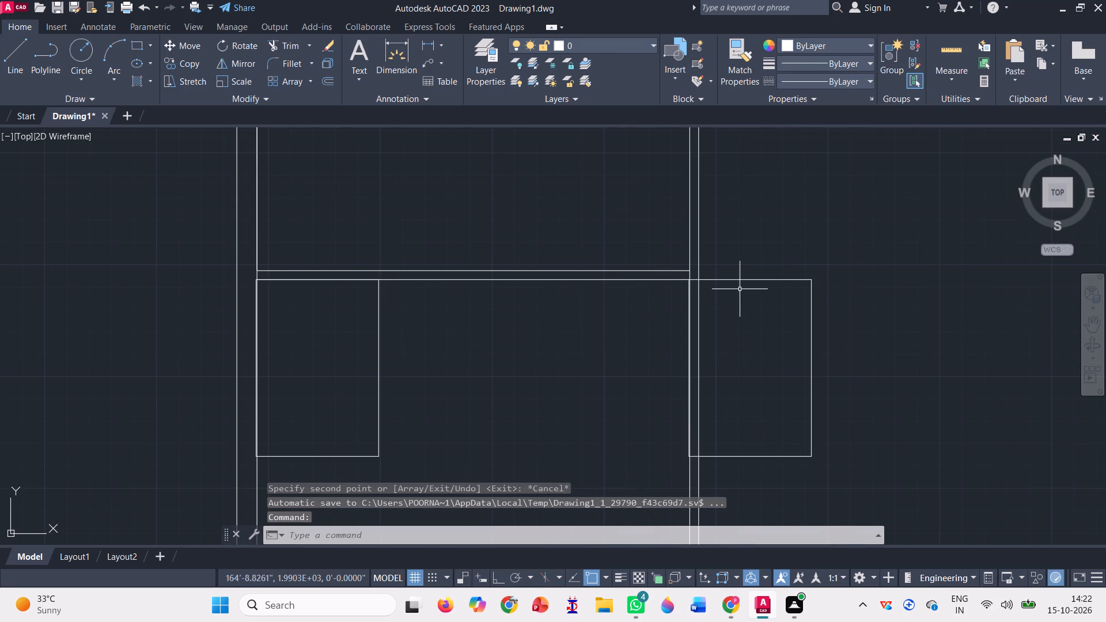
click(248, 49)
click(869, 408)
click(773, 245)
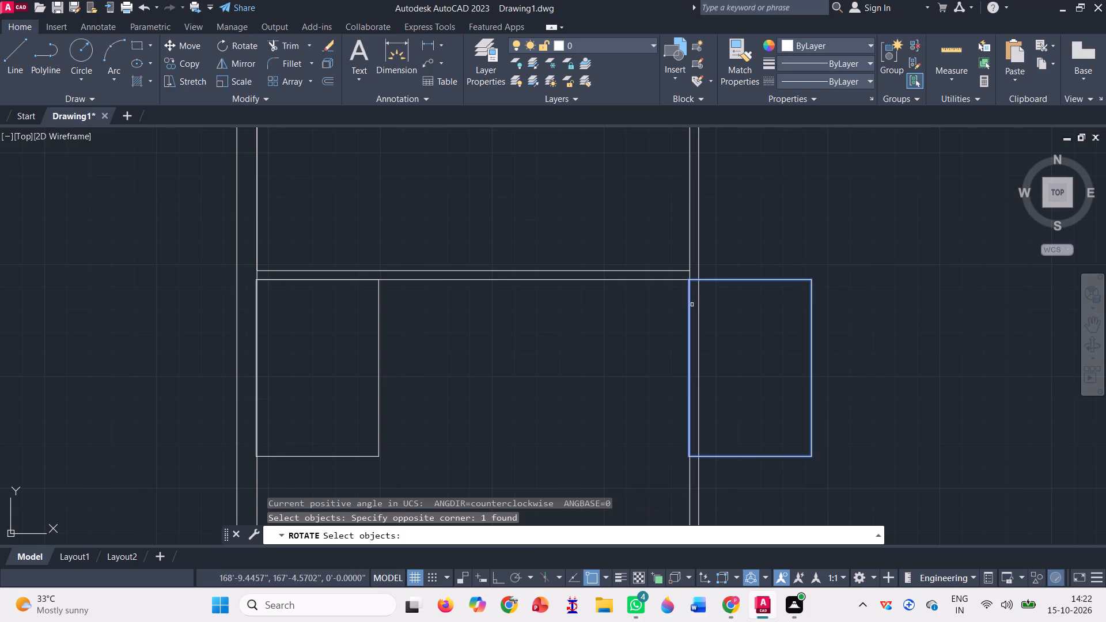
key(space)
scroll(673, 268, up, 2)
scroll(709, 303, up, 3)
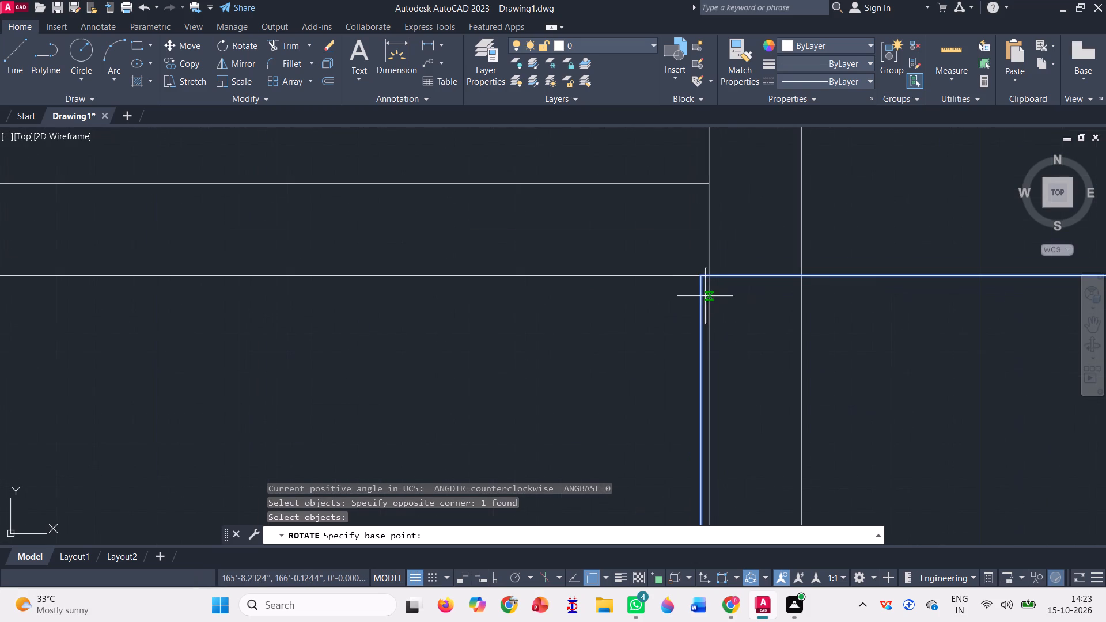
scroll(702, 273, up, 6)
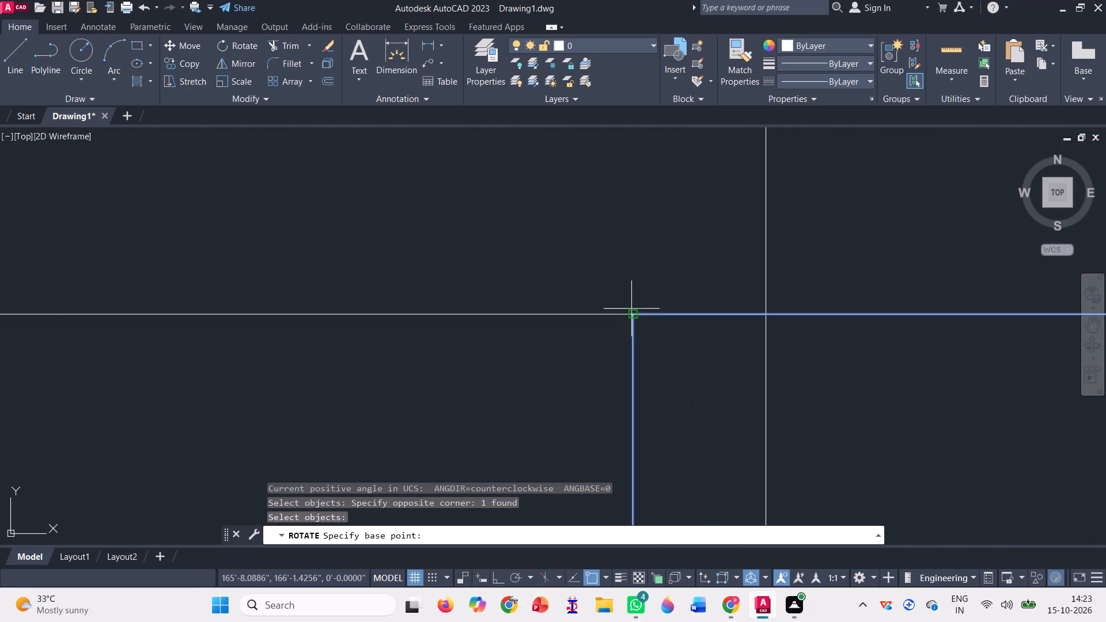
click(629, 315)
scroll(629, 315, down, 11)
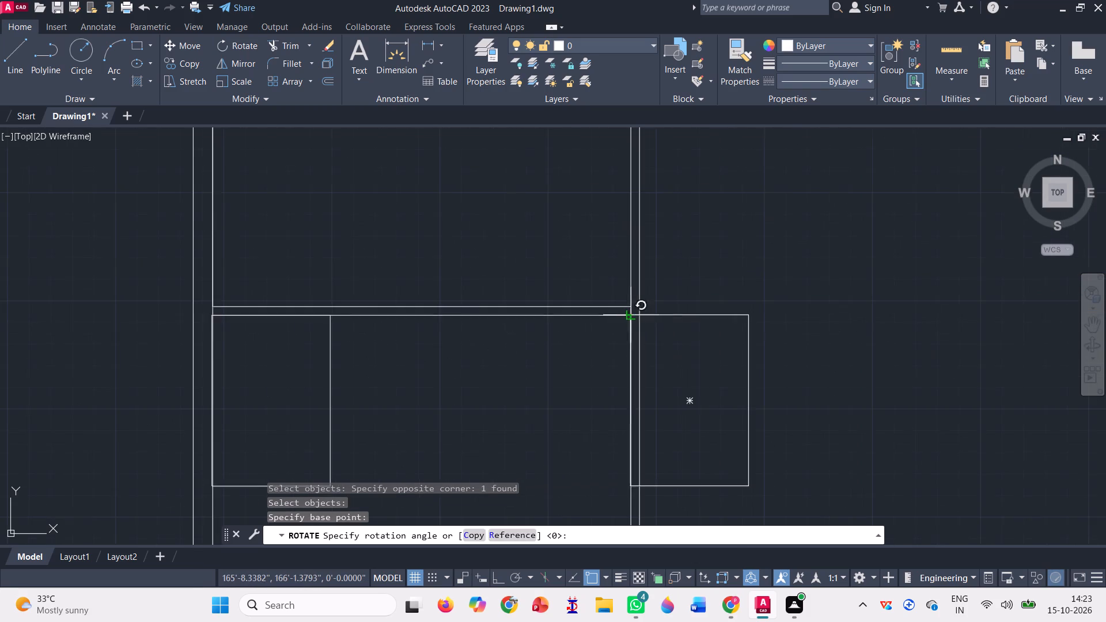
scroll(732, 316, down, 4)
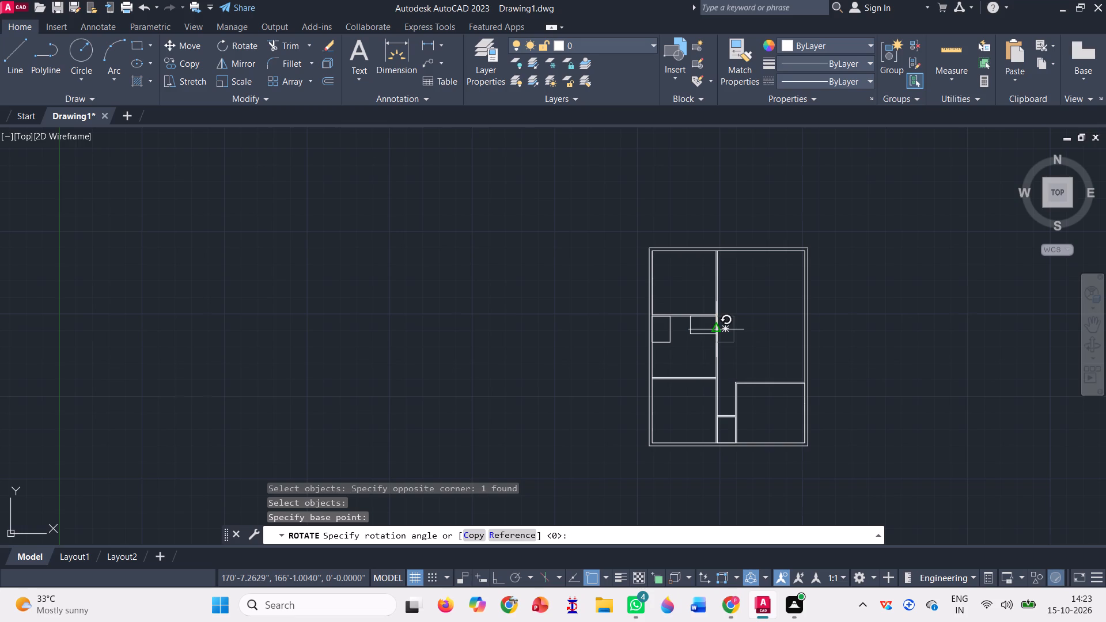
key(F8)
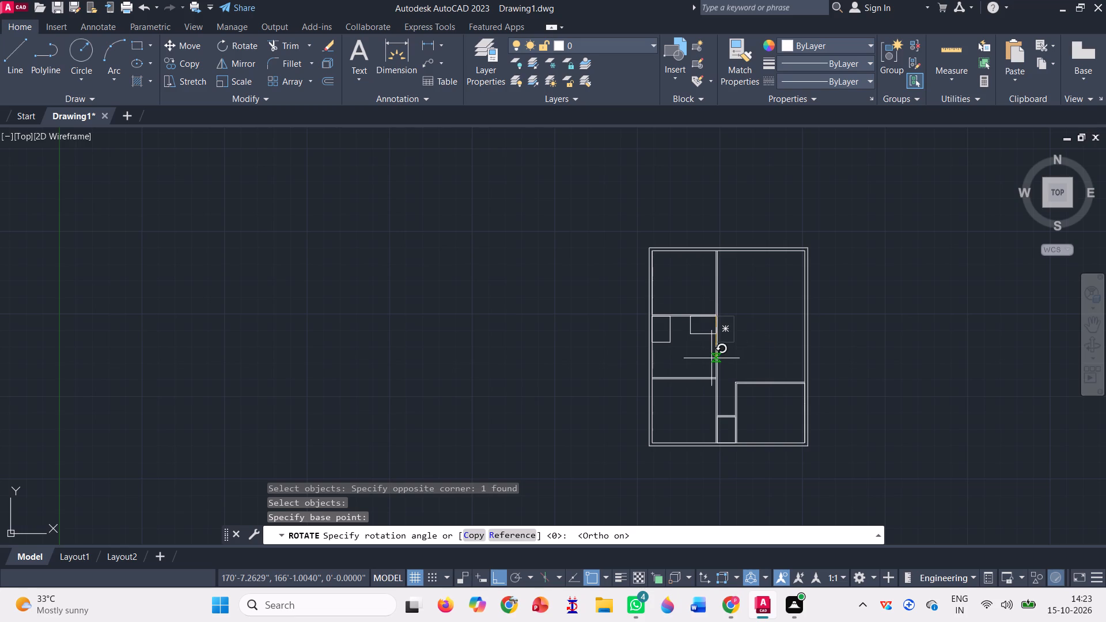
click(711, 358)
Move the rotated rectangle from its upper-right corner to the middle-left room's upper-right inner corner.
scroll(718, 302, up, 3)
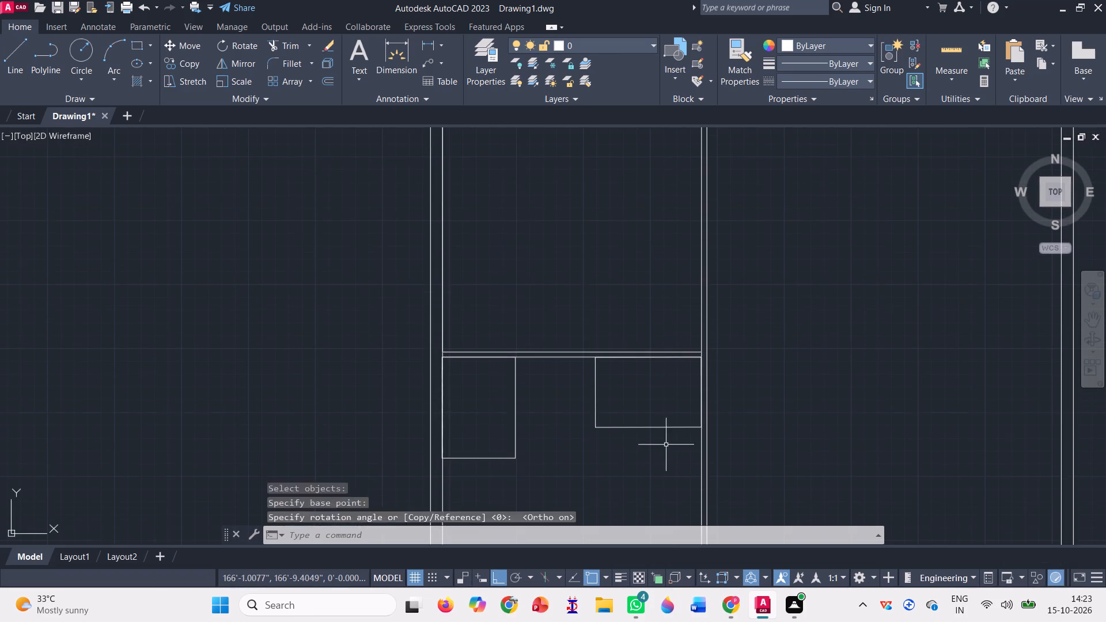
scroll(717, 418, up, 3)
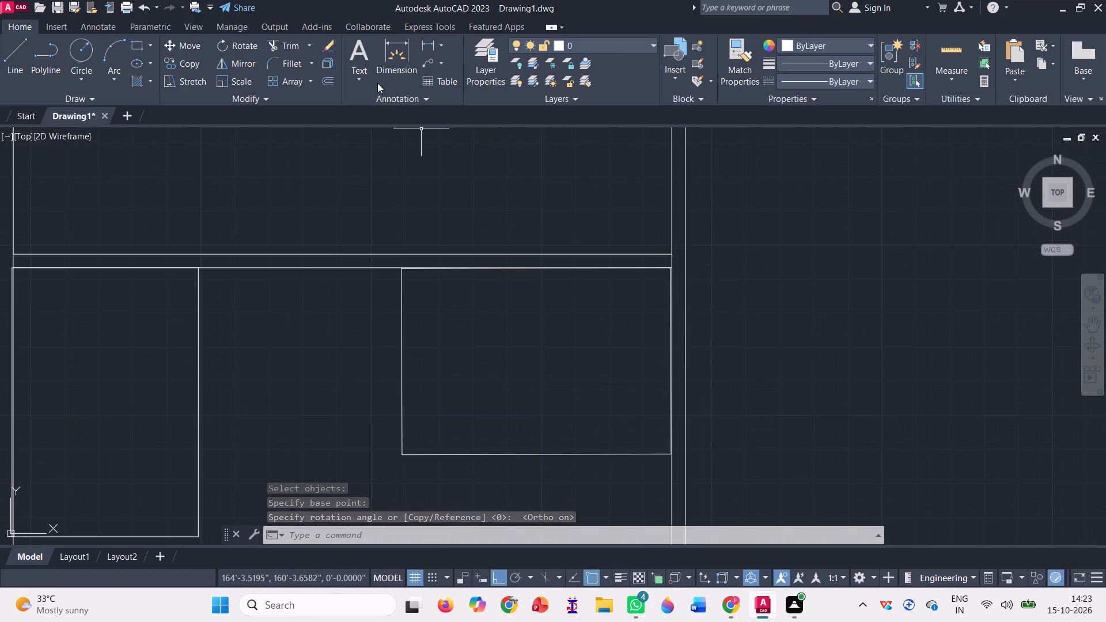
click(193, 52)
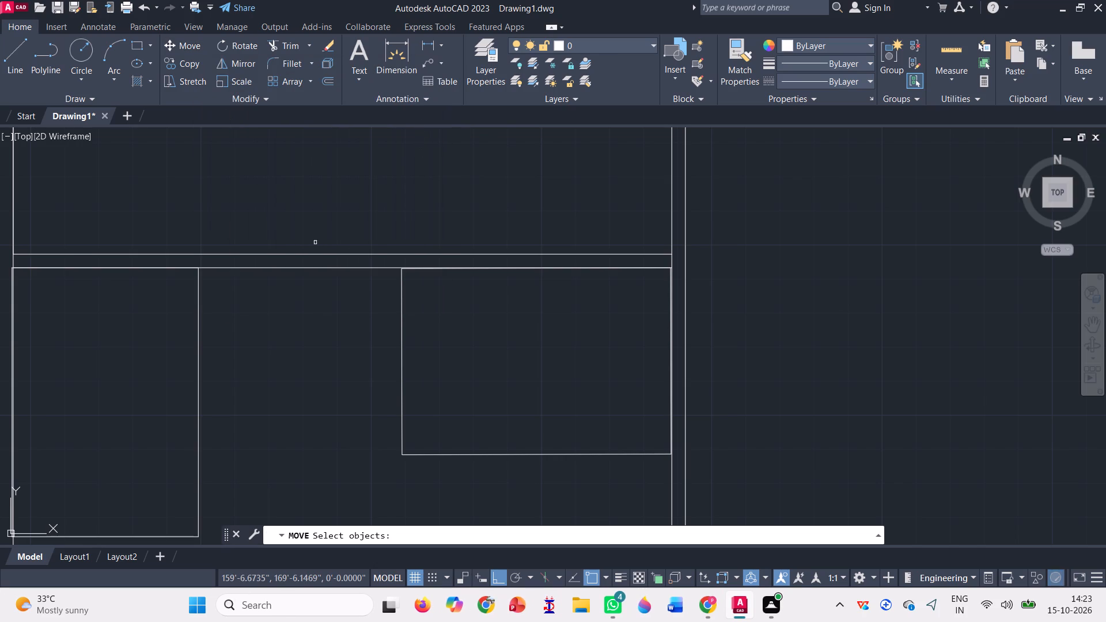
scroll(441, 259, down, 1)
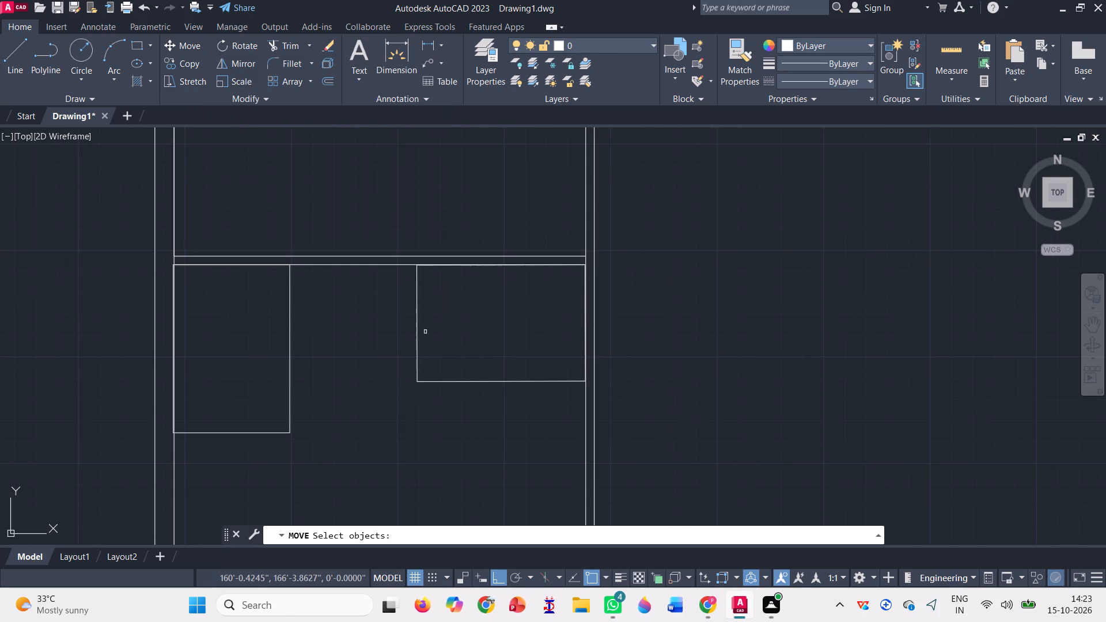
scroll(444, 376, up, 1)
click(451, 401)
click(351, 310)
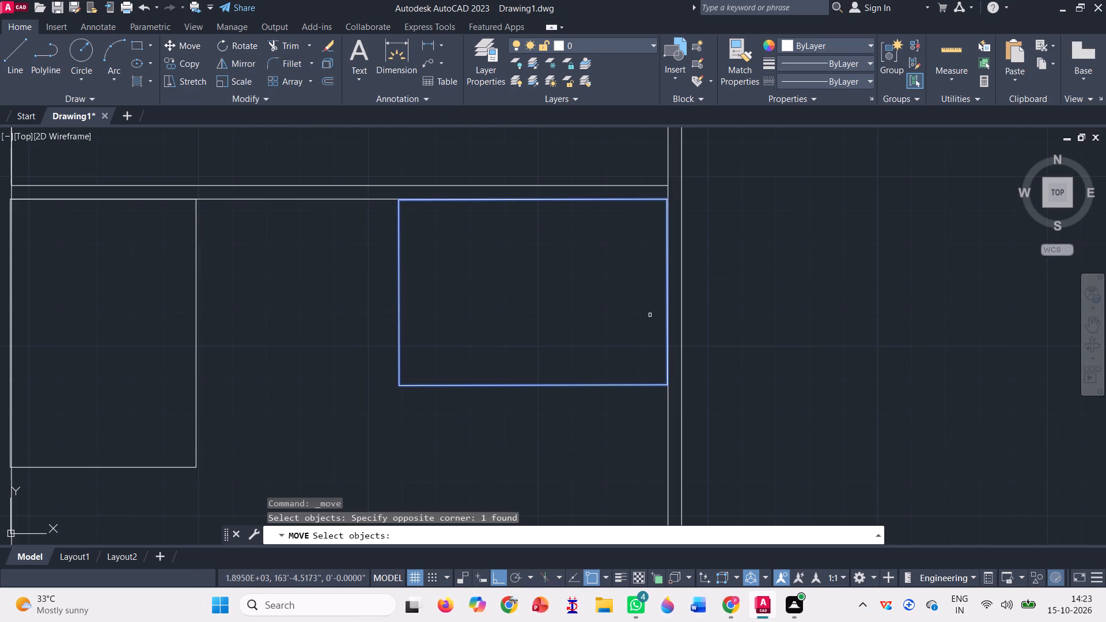
scroll(672, 191, up, 3)
scroll(622, 221, up, 4)
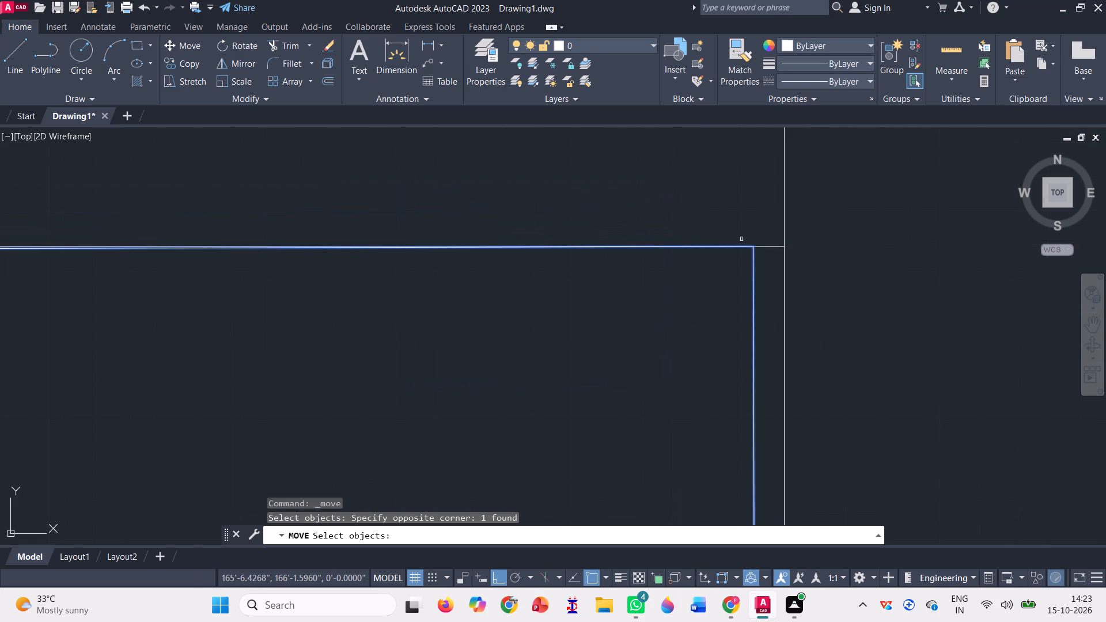
key(space)
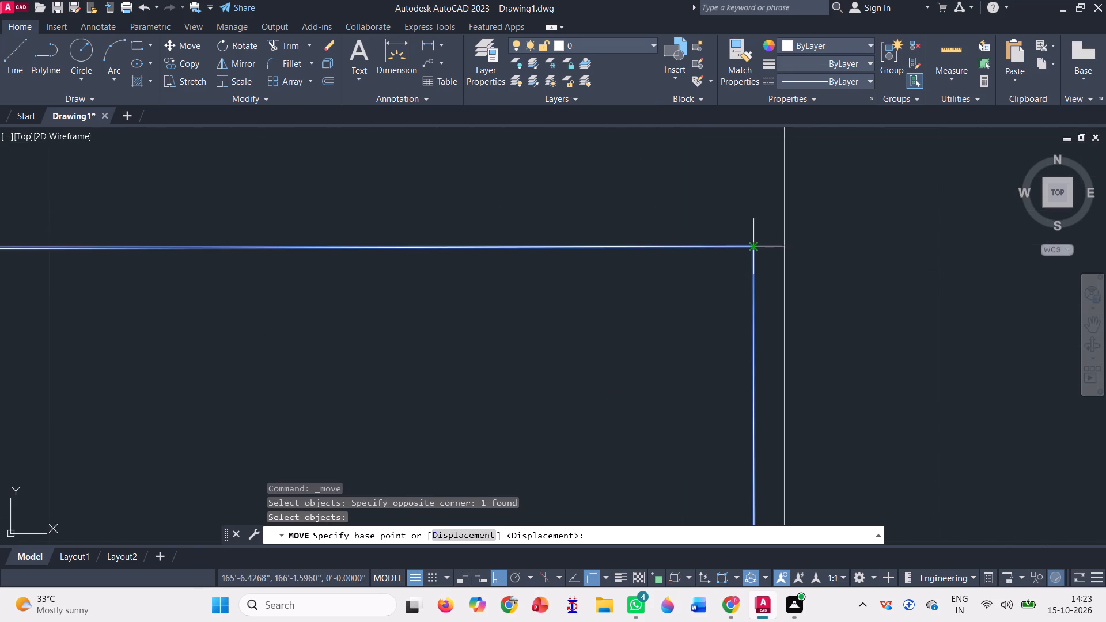
click(752, 247)
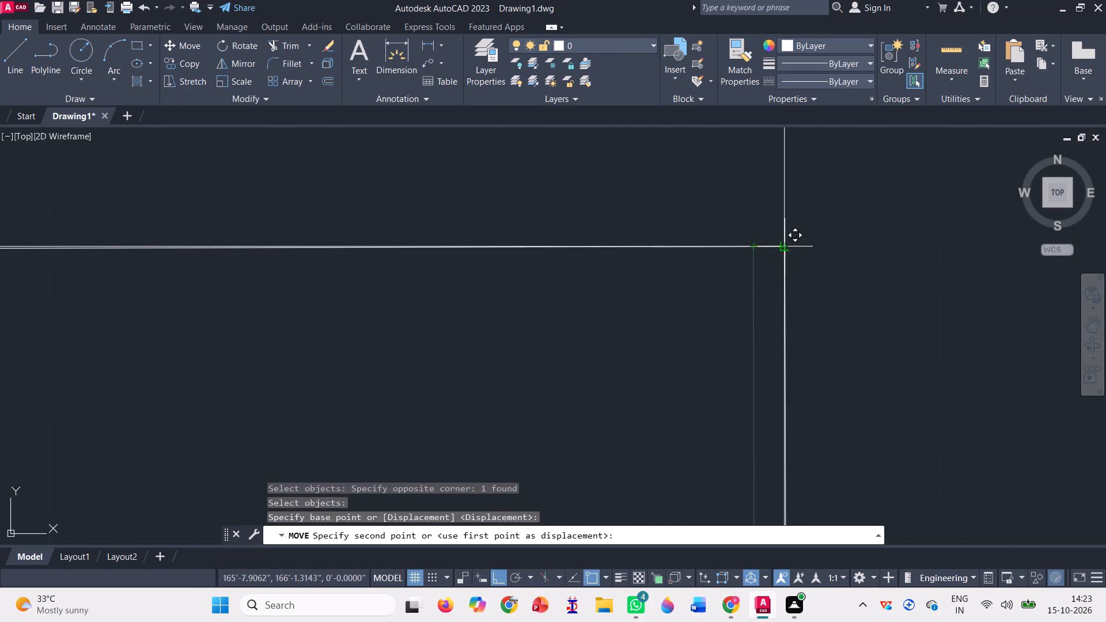
click(781, 243)
Rotate the upright rectangle at the middle-left room's upper-left corner 90° counterclockwise about its own upper-left corner.
scroll(654, 277, down, 2)
scroll(717, 227, down, 3)
scroll(798, 218, down, 1)
scroll(761, 246, down, 1)
scroll(677, 252, down, 1)
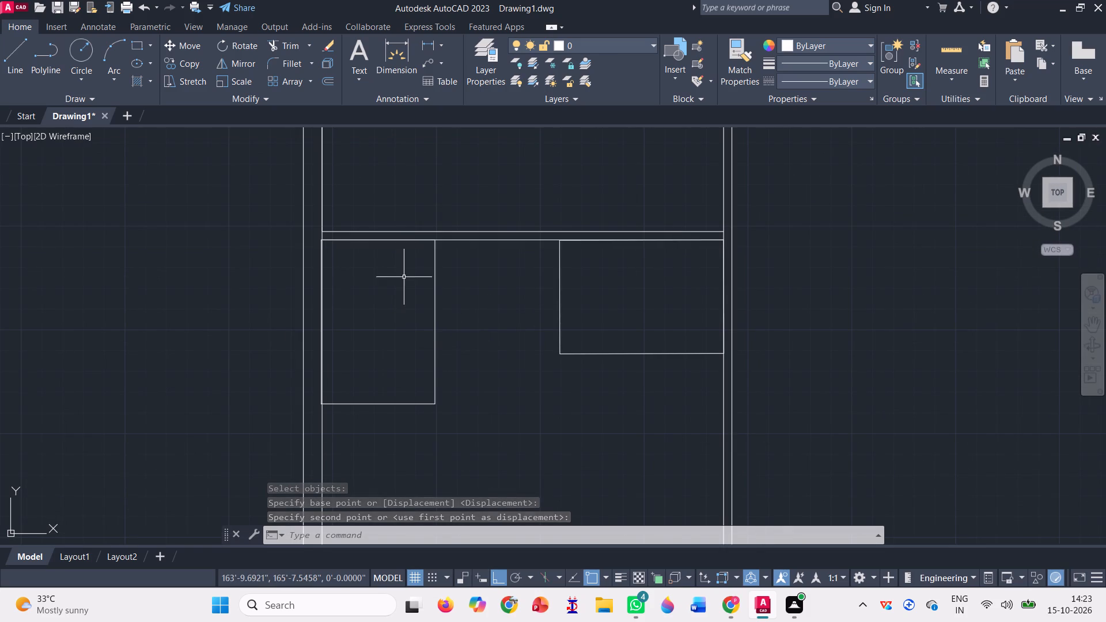
click(230, 43)
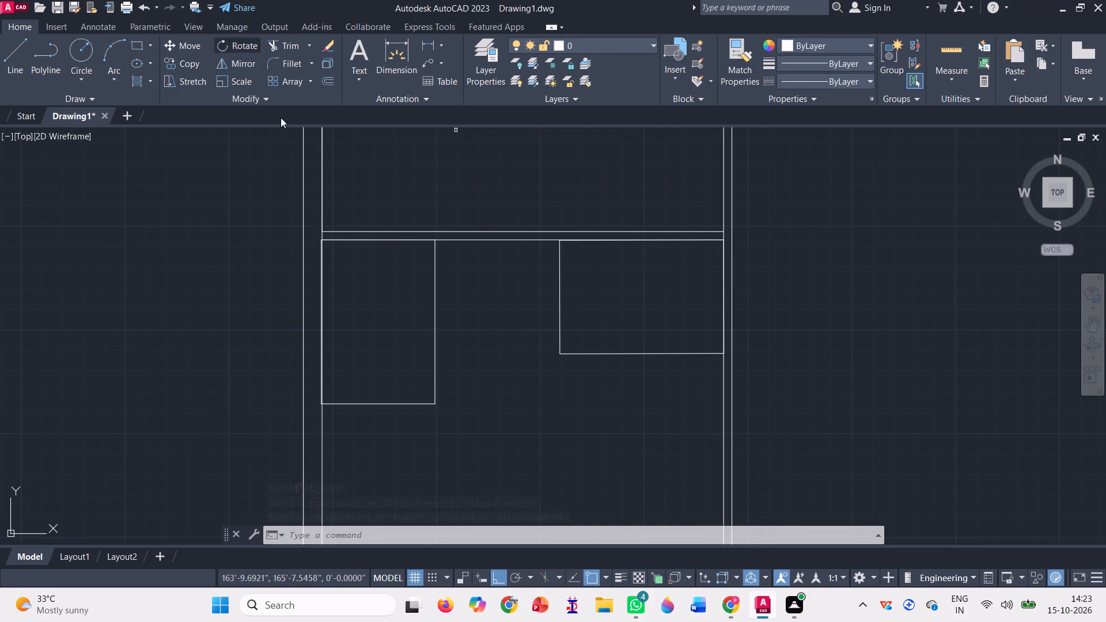
click(471, 374)
click(408, 323)
key(space)
scroll(320, 237, up, 1)
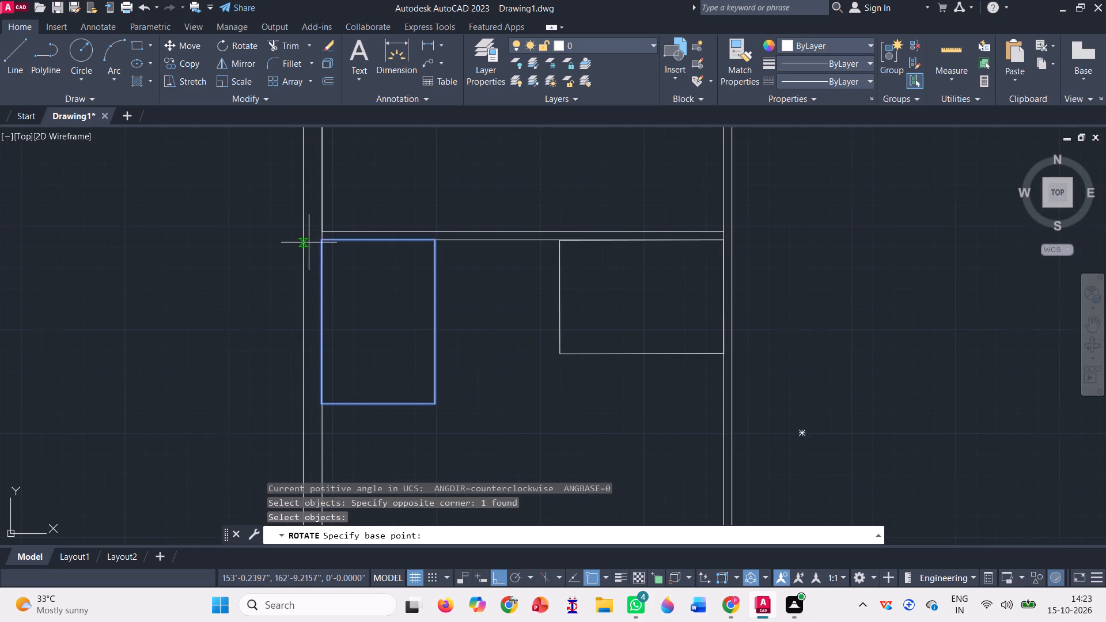
scroll(316, 239, up, 6)
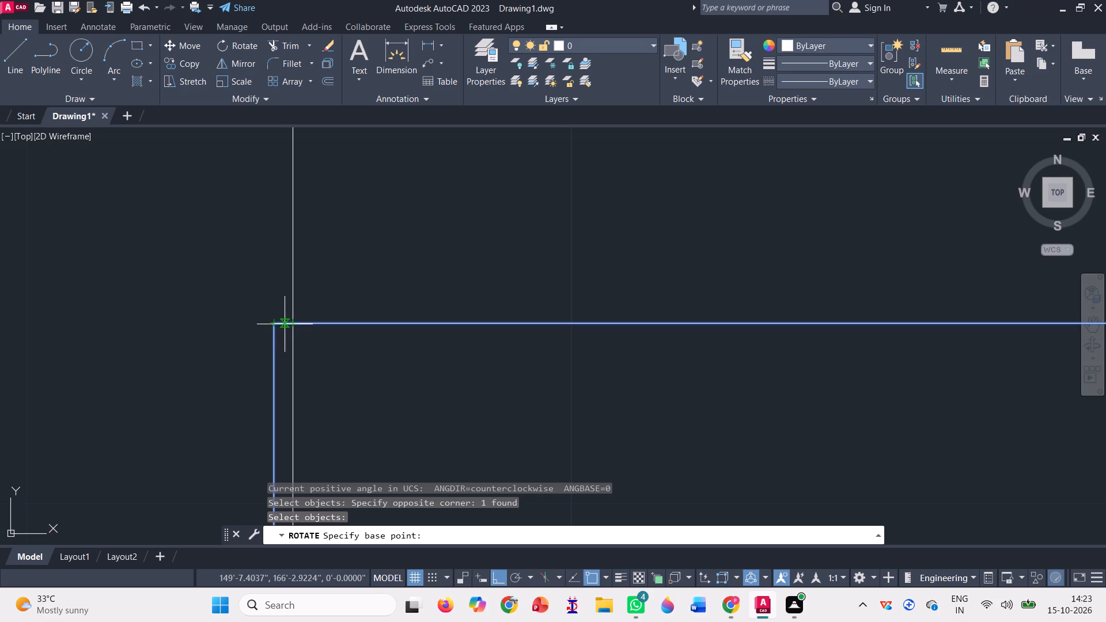
click(275, 324)
scroll(530, 280, down, 8)
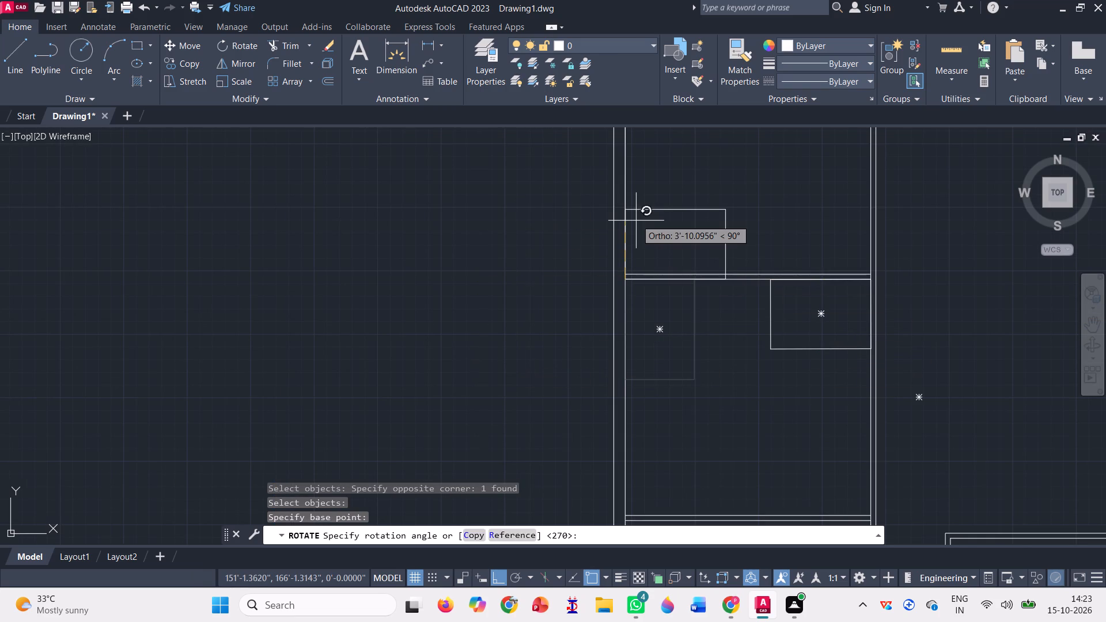
click(623, 189)
Move the newly rotated rectangle from its upper-left corner down to the middle-left room's upper-left inner corner.
scroll(729, 196, up, 2)
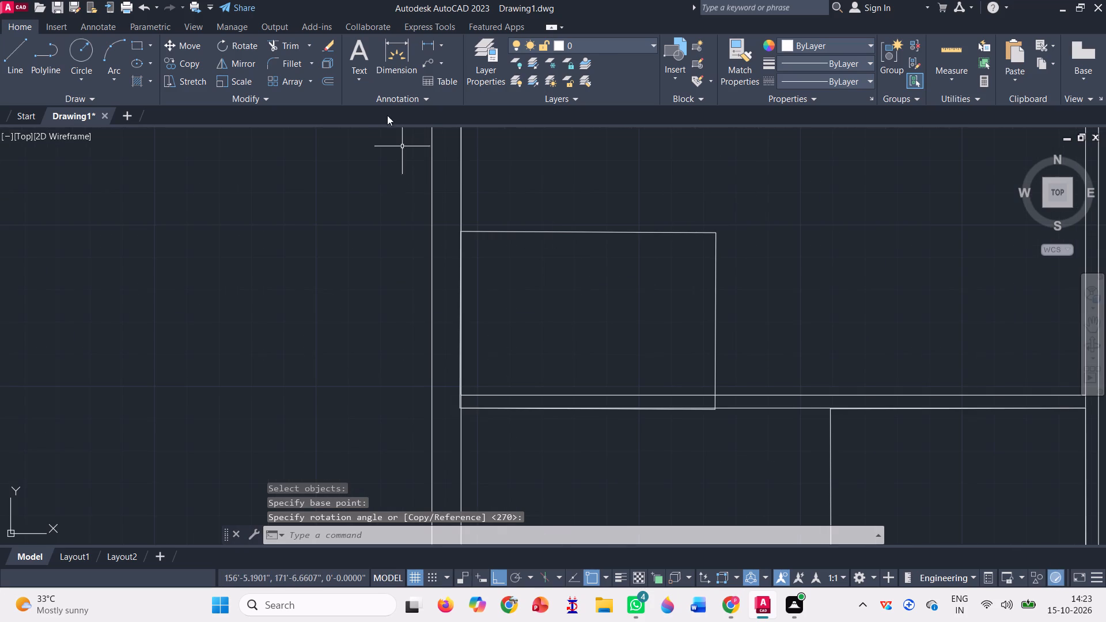
click(194, 48)
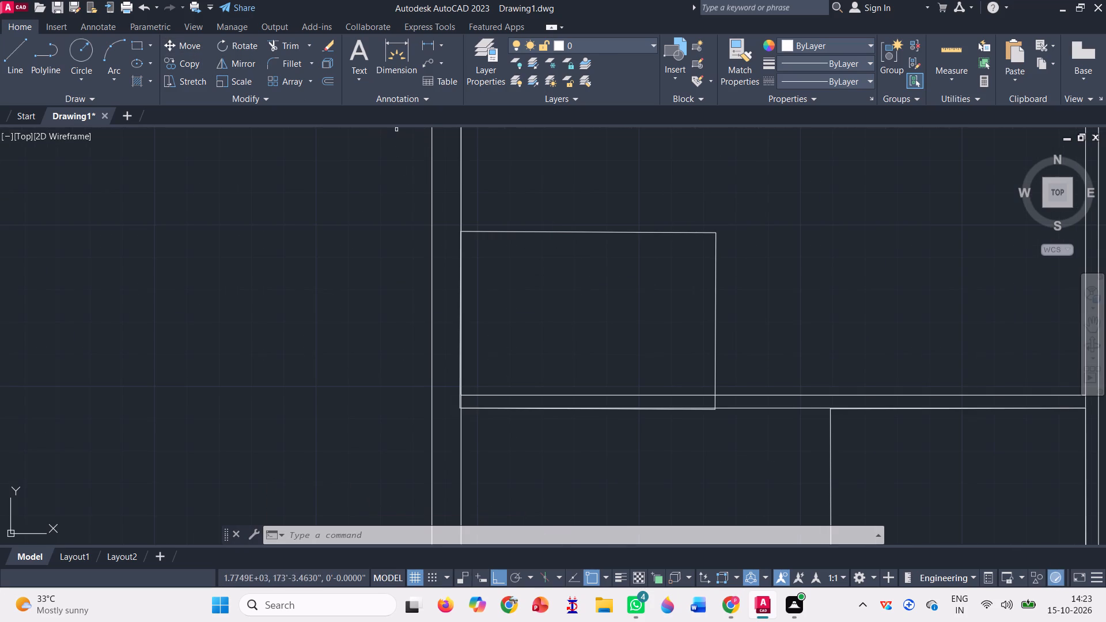
click(741, 280)
click(657, 208)
key(space)
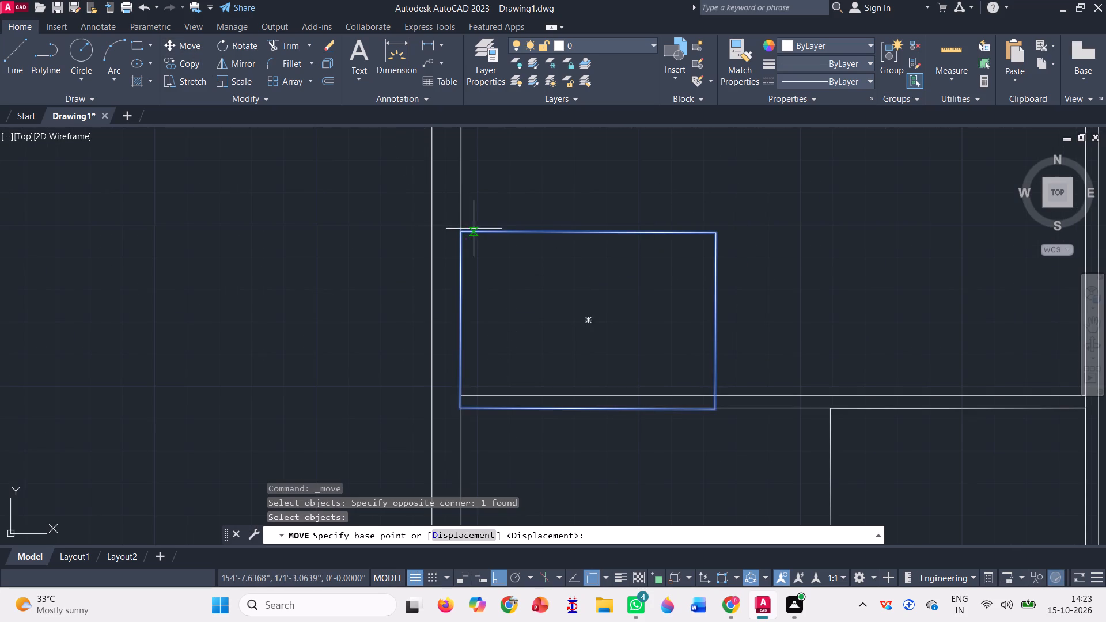
scroll(477, 231, up, 4)
scroll(363, 230, up, 9)
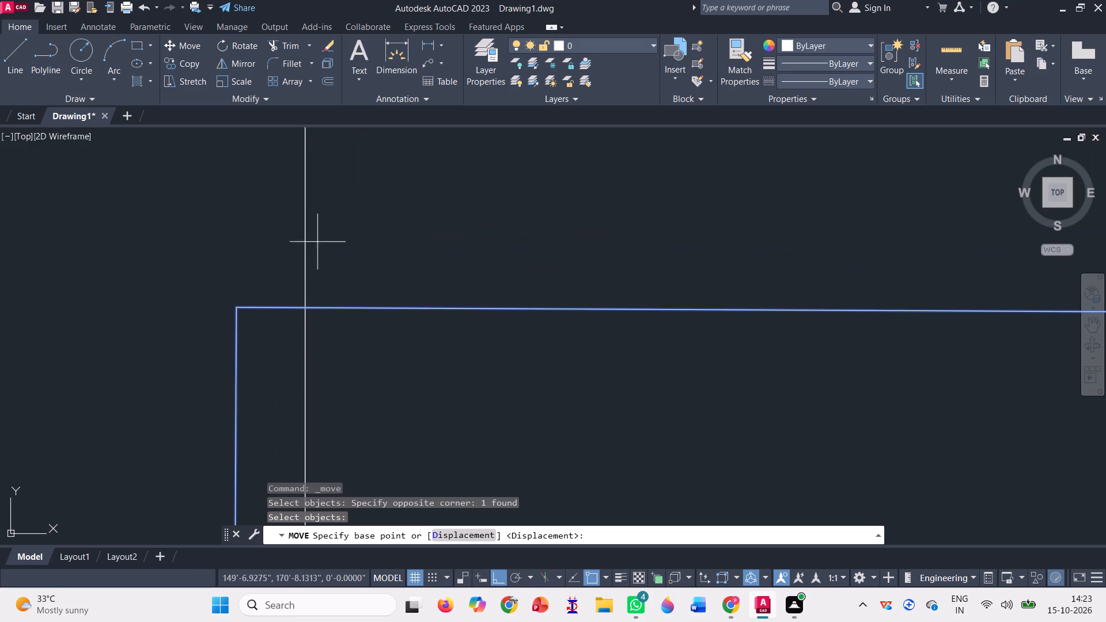
click(235, 306)
scroll(391, 248, down, 7)
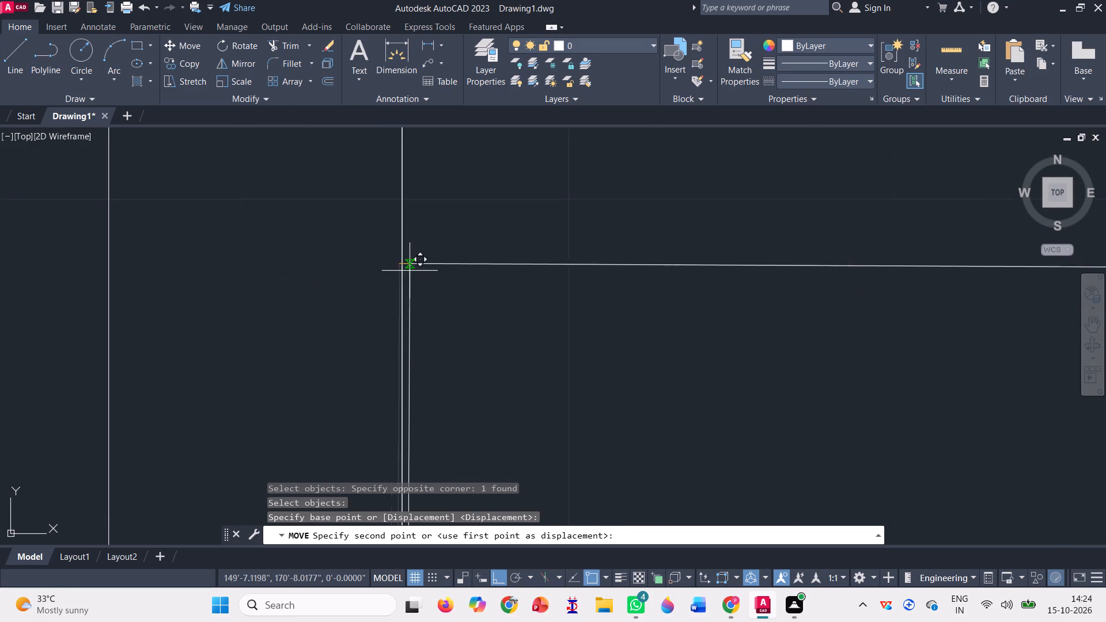
scroll(356, 266, down, 6)
scroll(400, 222, down, 2)
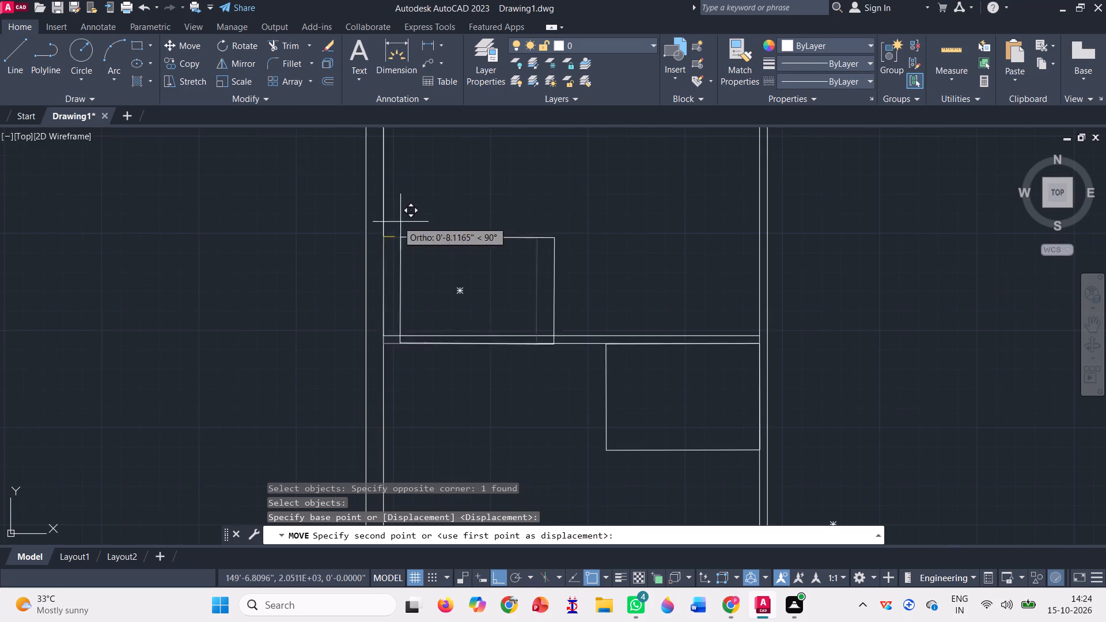
scroll(403, 278, up, 6)
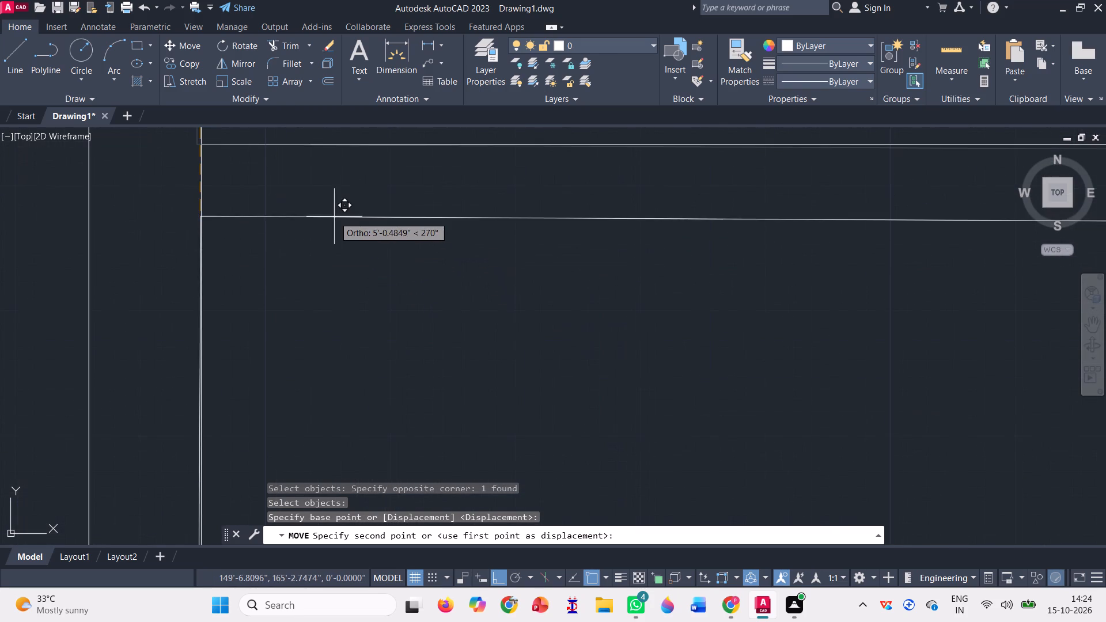
scroll(334, 217, down, 2)
scroll(282, 189, up, 6)
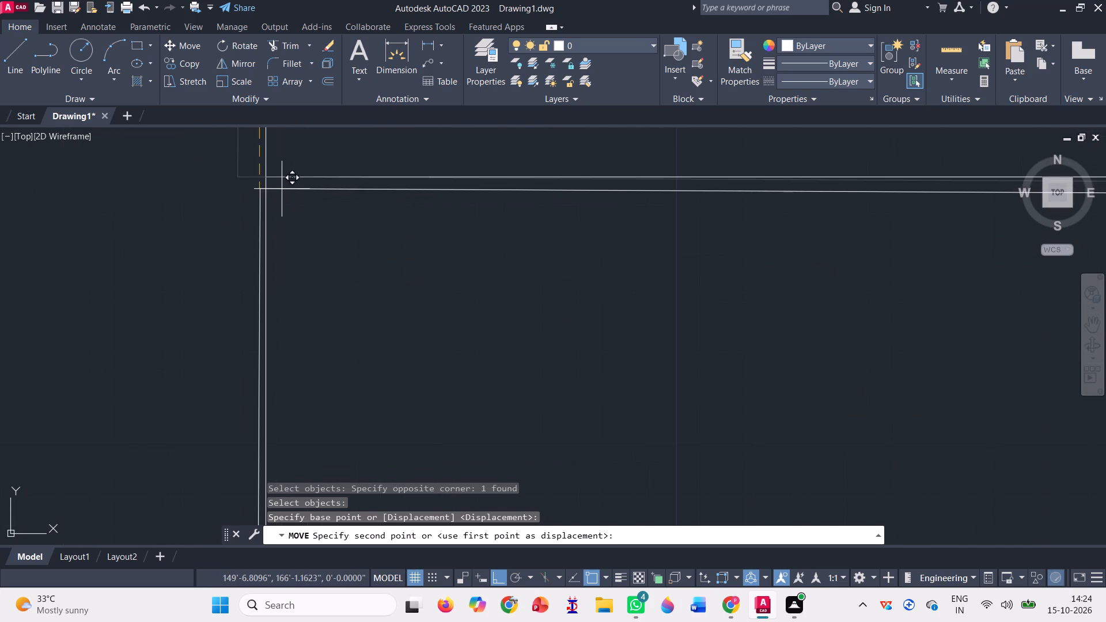
click(267, 177)
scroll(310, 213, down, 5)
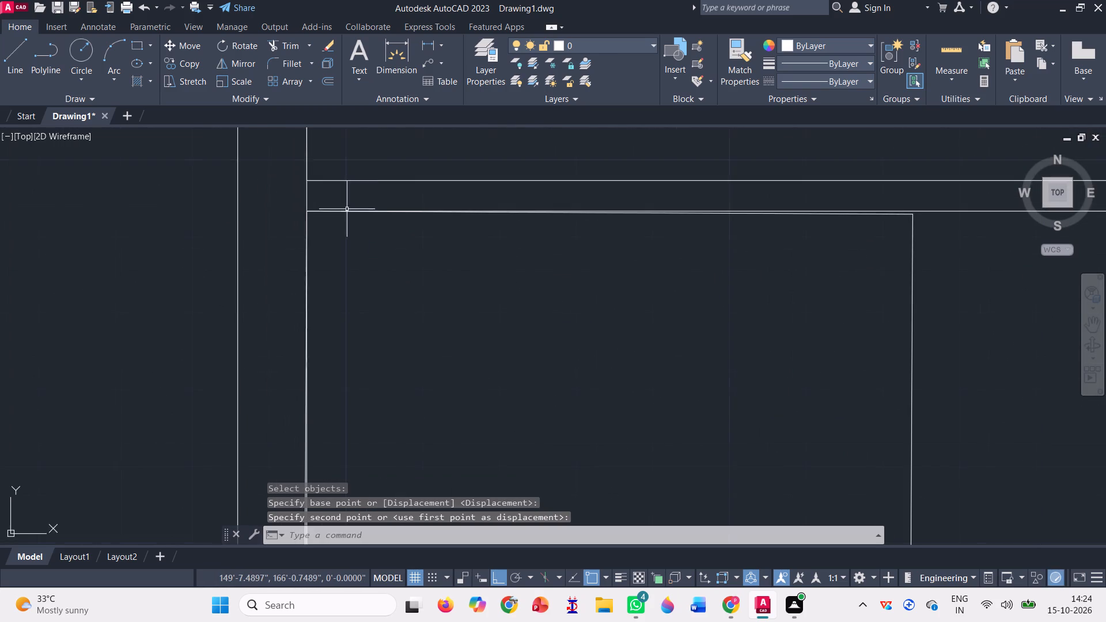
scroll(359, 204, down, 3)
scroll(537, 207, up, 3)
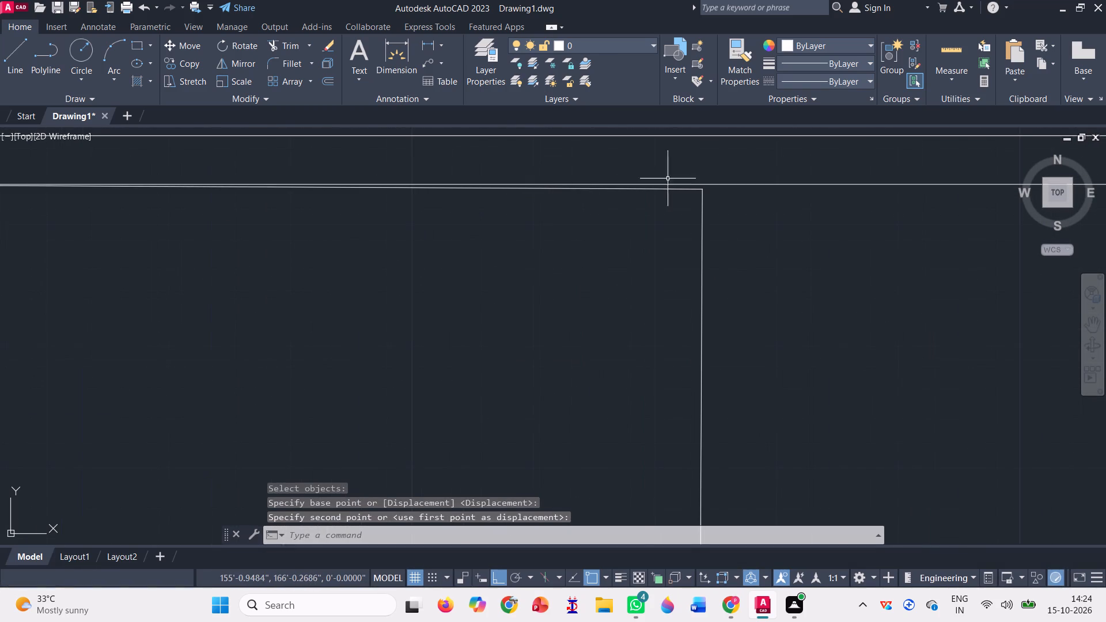
Examine how the two rectangles' top edges align with the lower face of the middle-left room's upper wall.
scroll(672, 180, down, 1)
scroll(618, 180, up, 2)
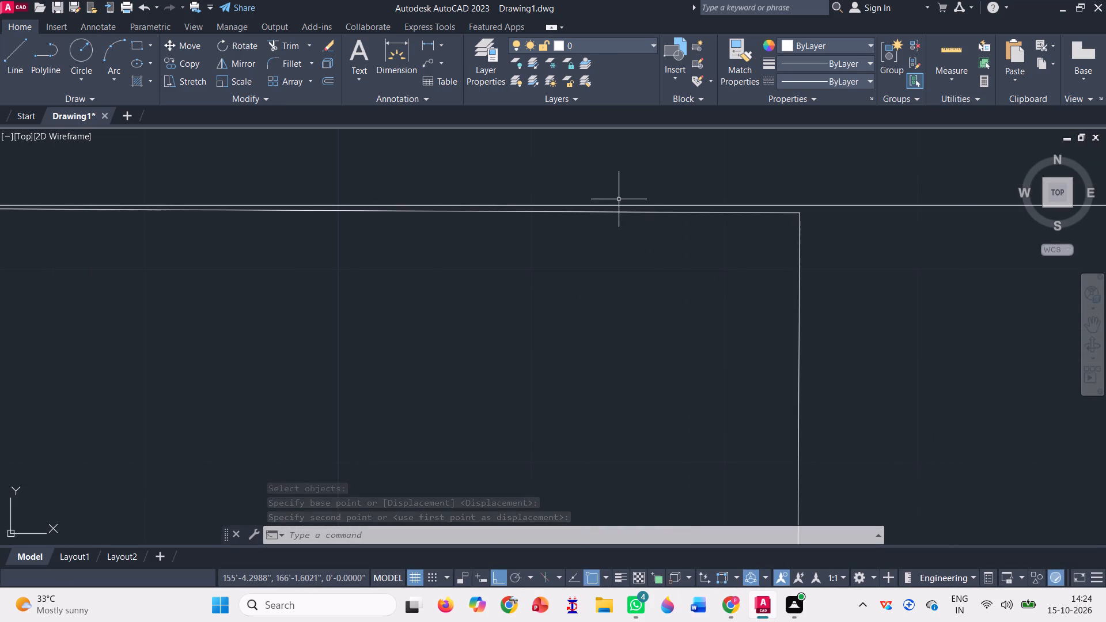
scroll(739, 240, up, 1)
scroll(662, 239, down, 4)
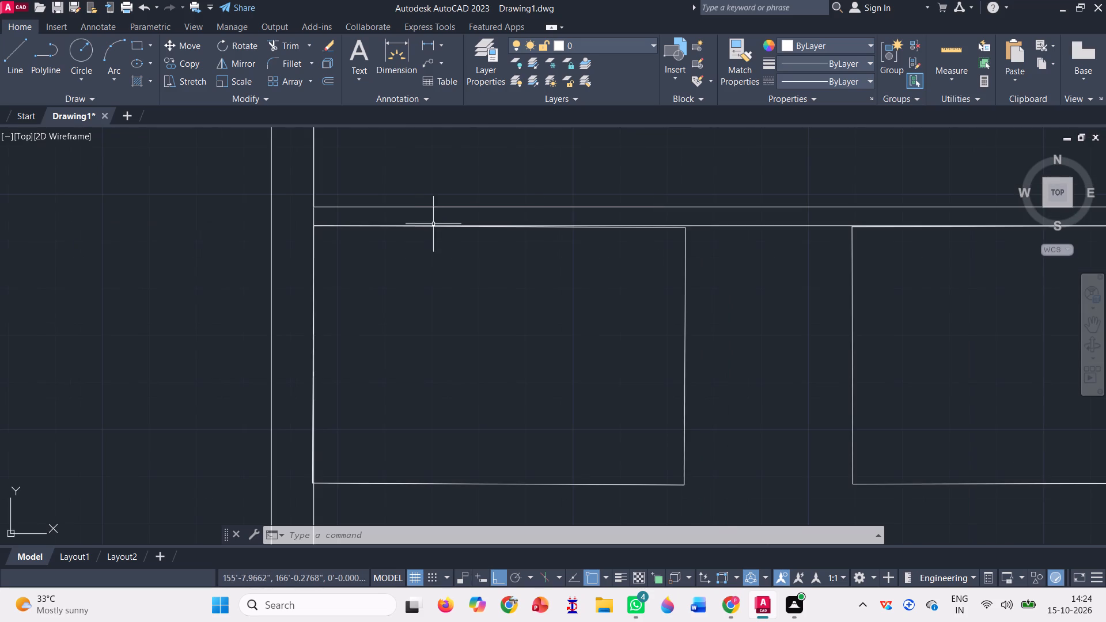
scroll(173, 238, up, 4)
scroll(441, 253, down, 2)
scroll(543, 251, down, 3)
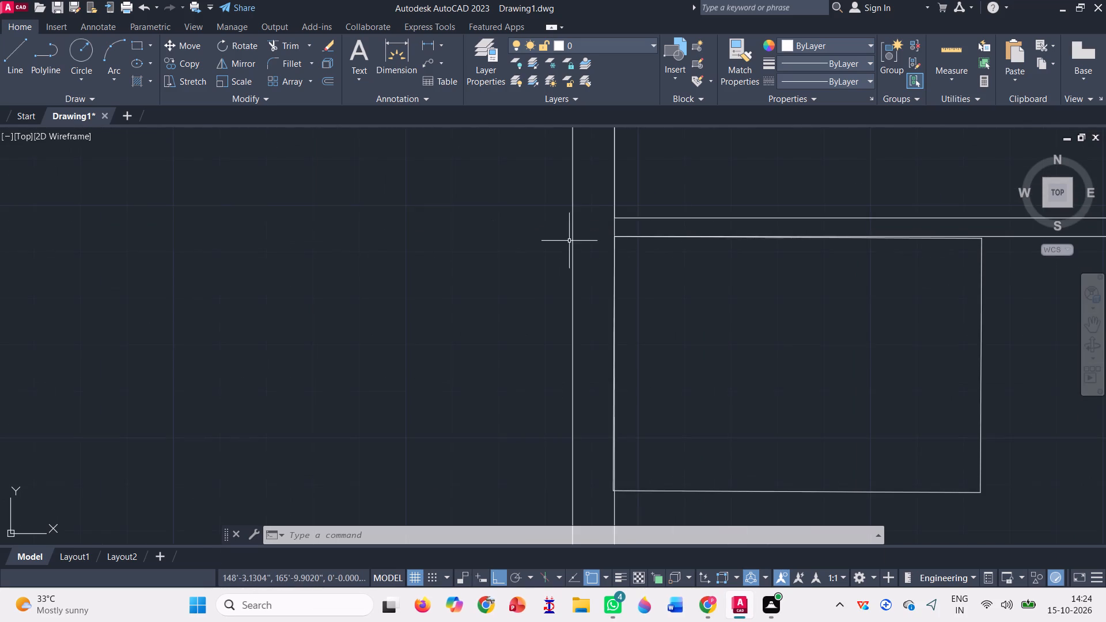
scroll(687, 222, up, 4)
scroll(149, 319, up, 3)
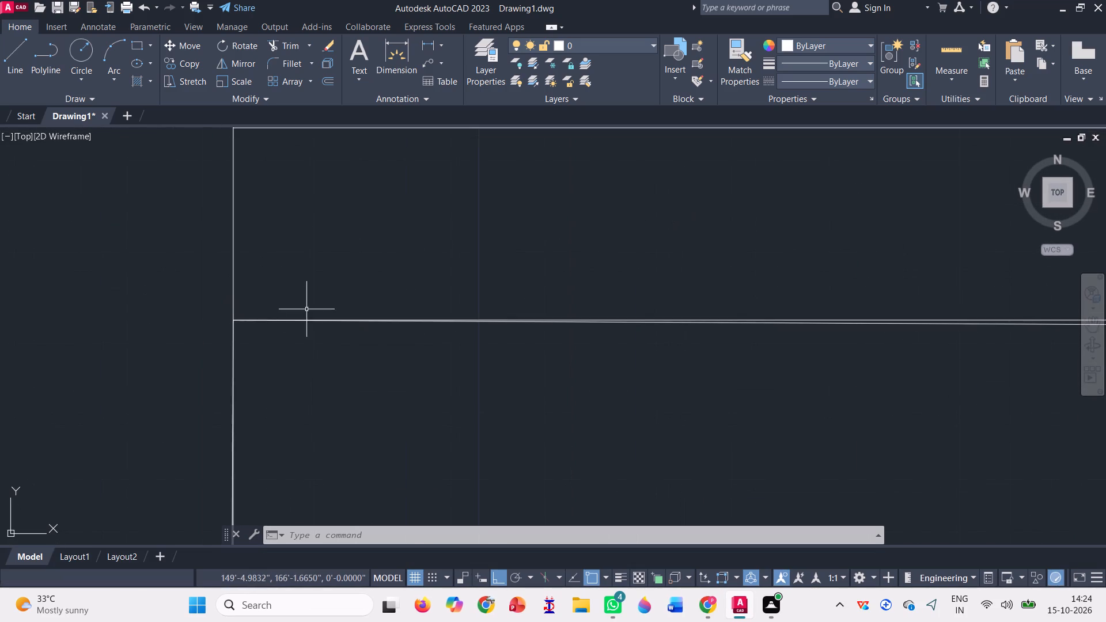
scroll(308, 311, up, 3)
scroll(350, 284, down, 8)
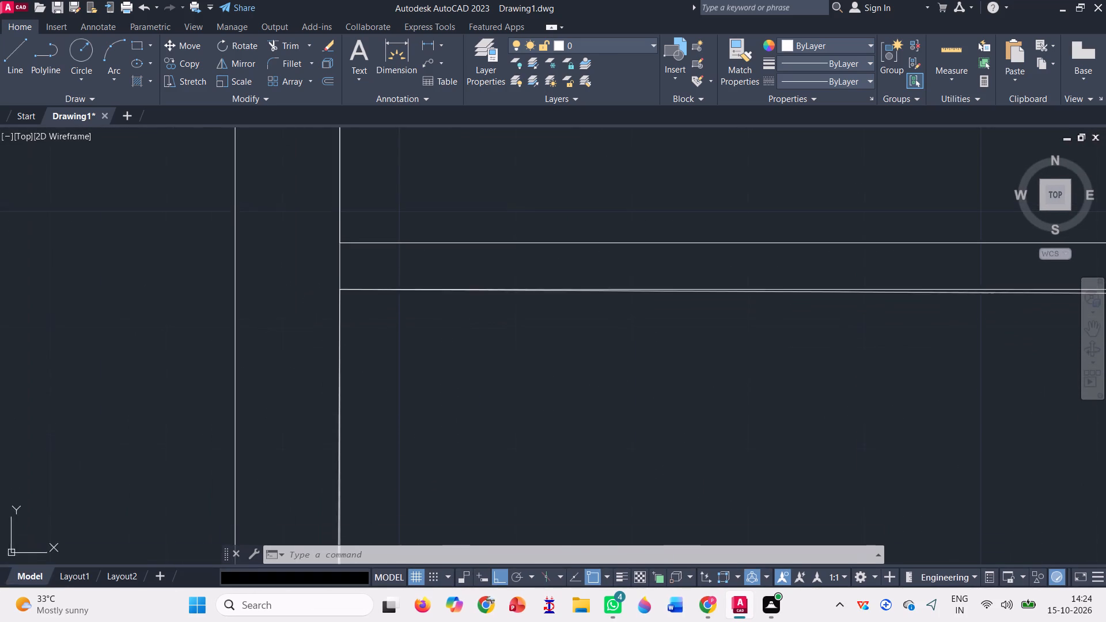
scroll(365, 270, down, 2)
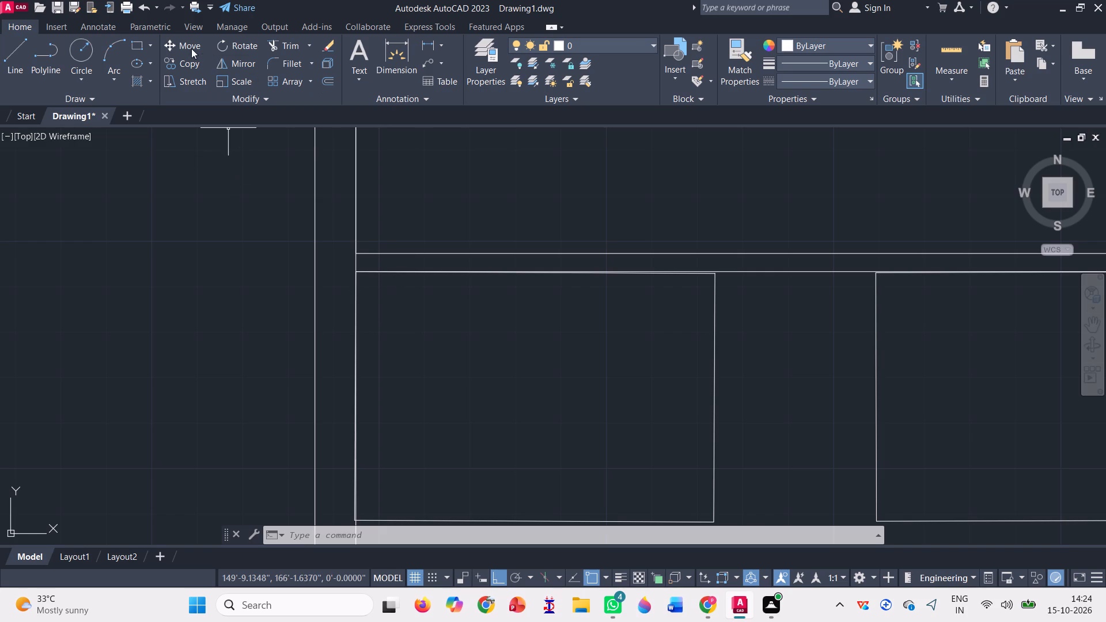
Rotate the left rectangle slightly counterclockwise about its upper-left corner, with Ortho off, so its top edge lies flush along the upper wall.
click(255, 46)
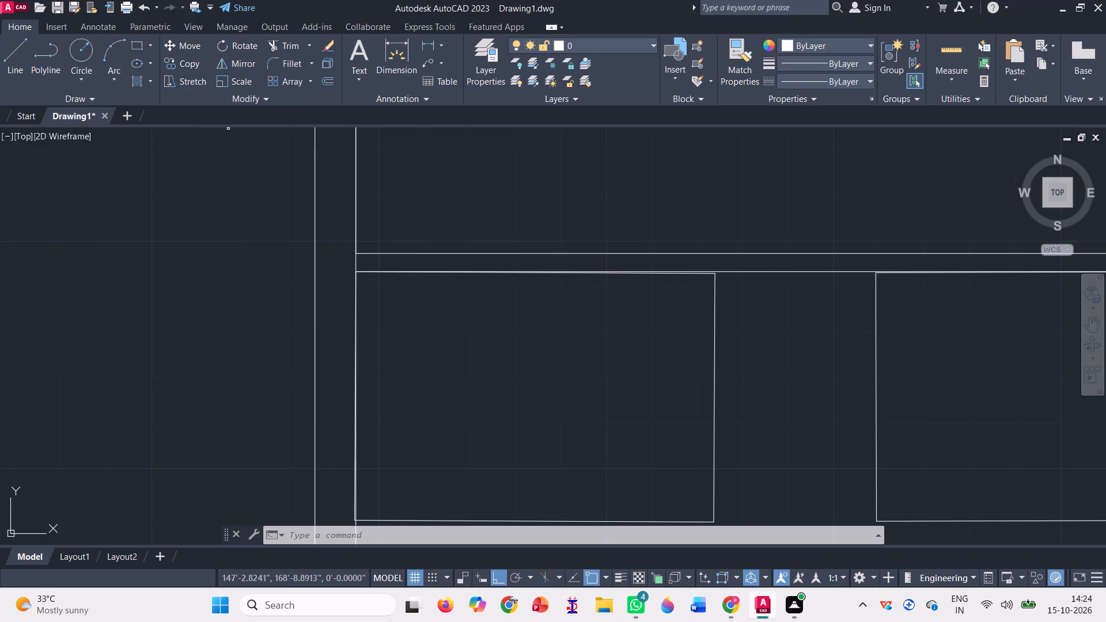
click(712, 319)
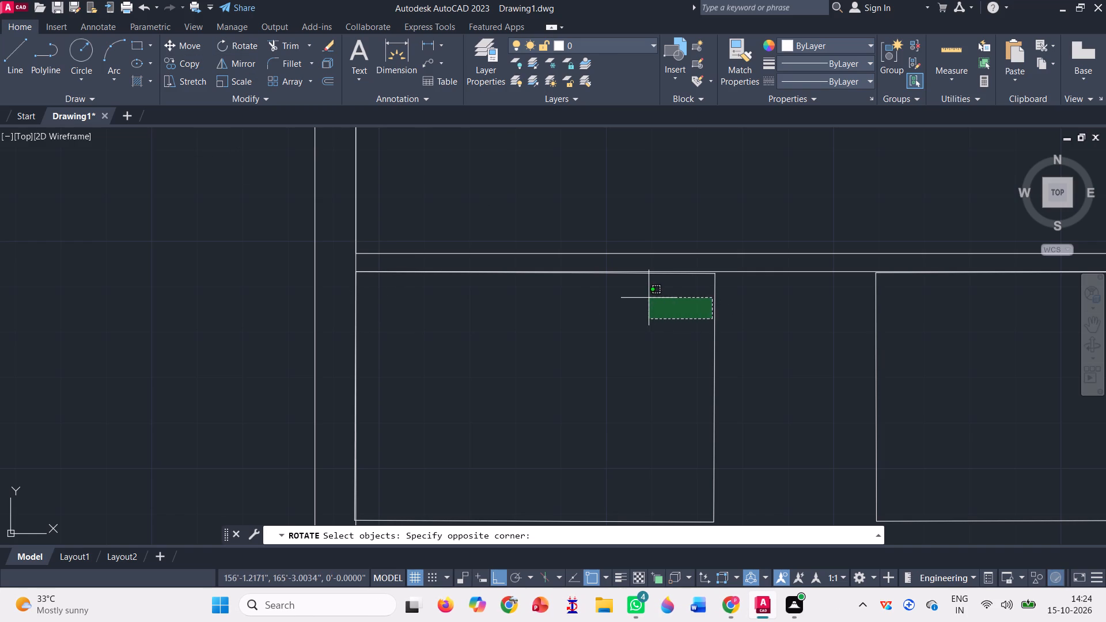
click(774, 344)
click(771, 351)
click(597, 297)
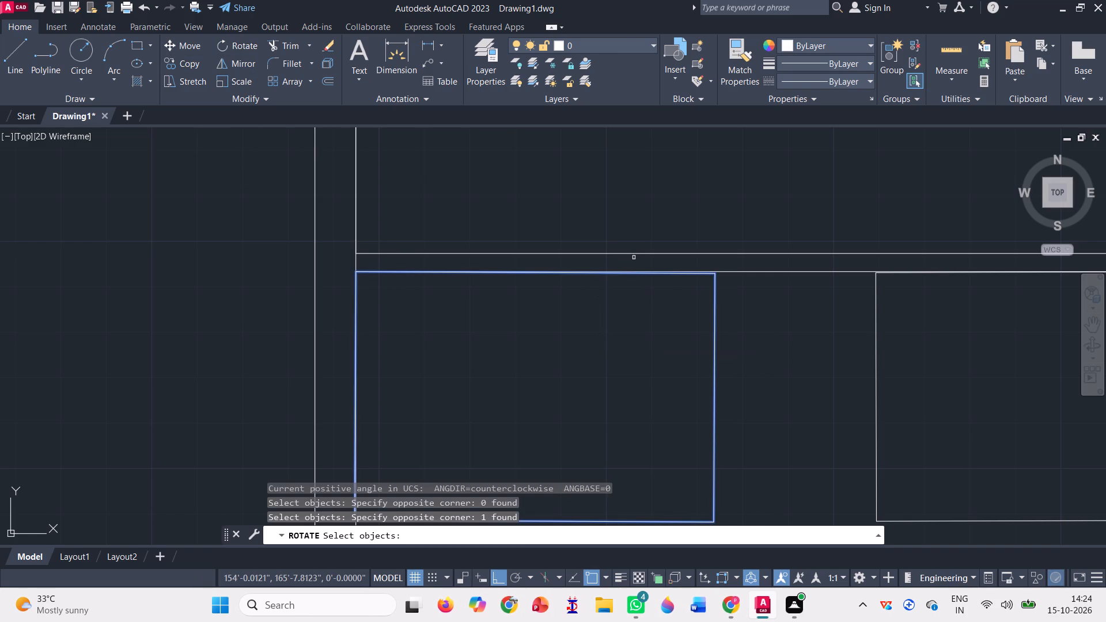
key(space)
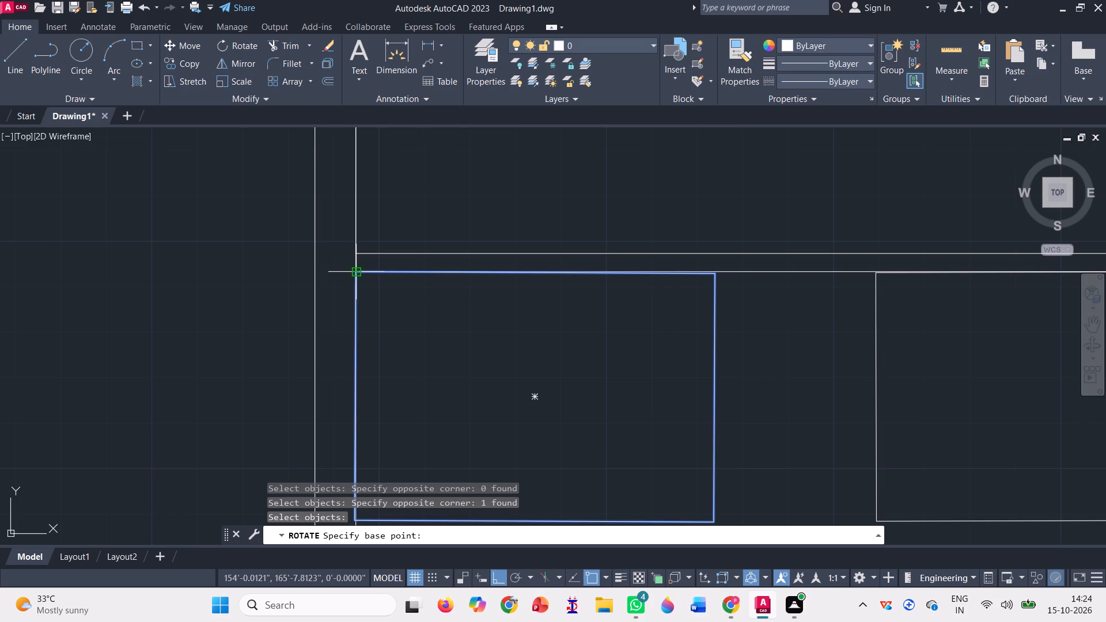
click(359, 270)
scroll(794, 219, up, 1)
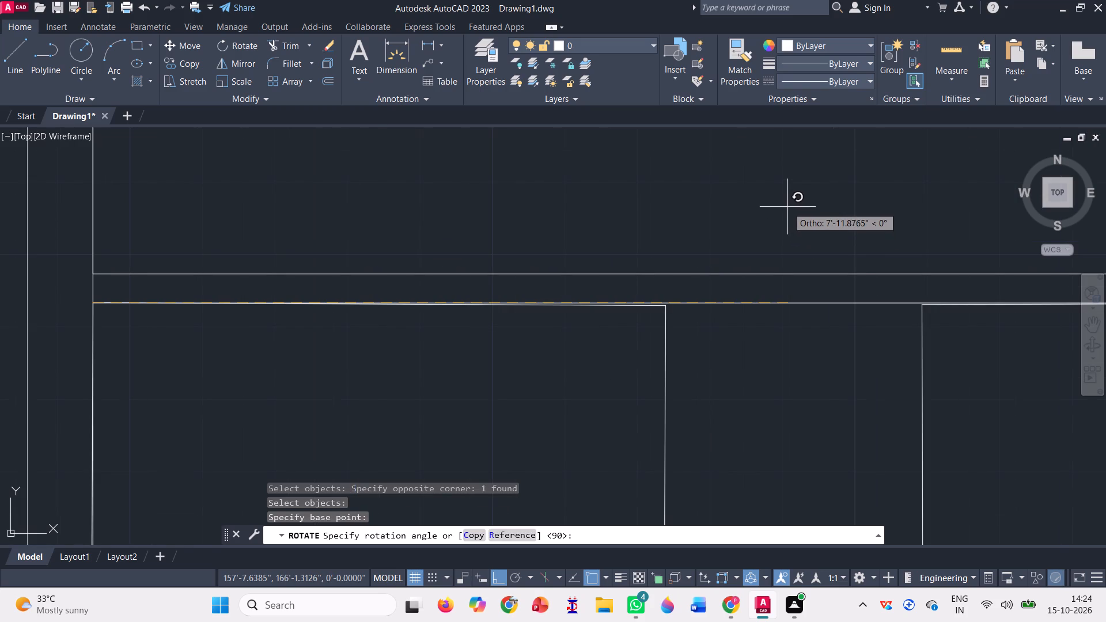
key(F8)
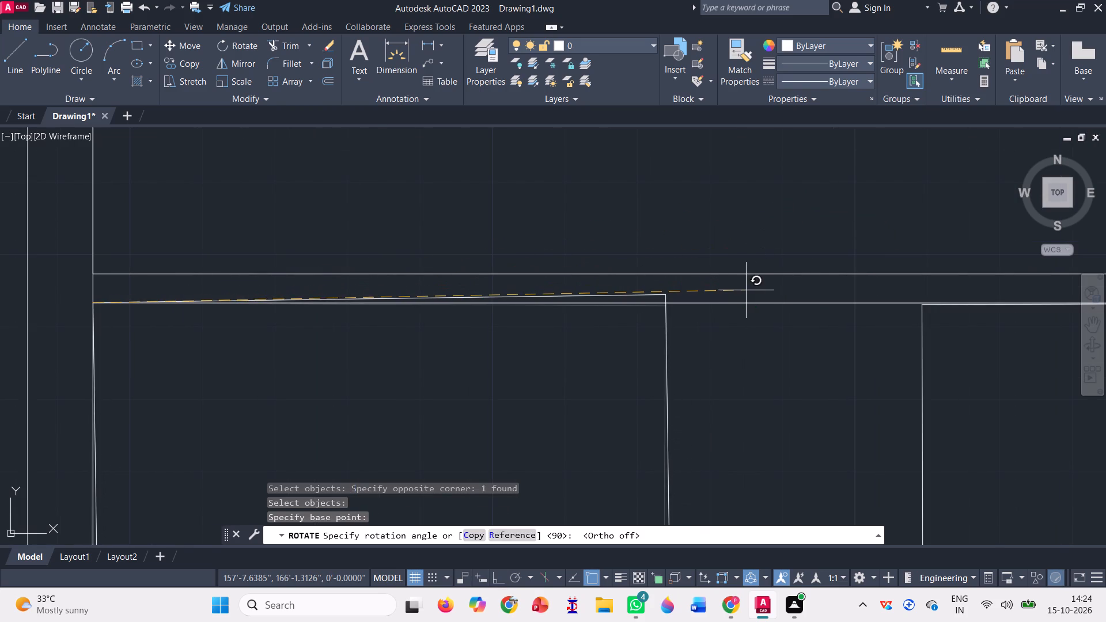
scroll(742, 284, up, 3)
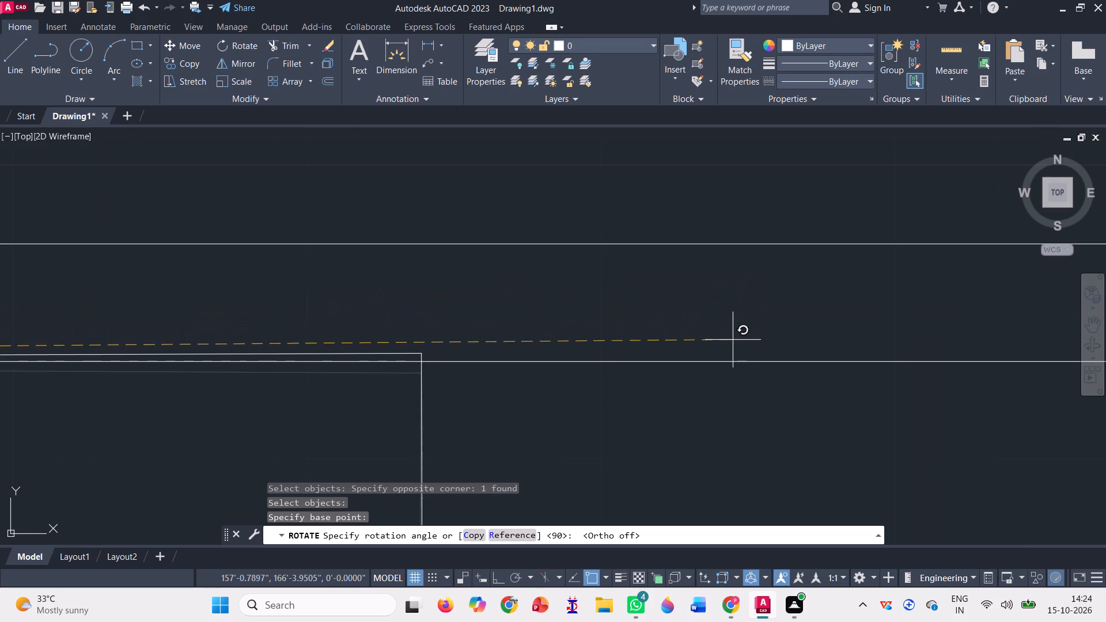
click(734, 348)
Examine the left rectangle's corners and the right rectangle's top edge for alignment with the middle-left room's walls.
scroll(733, 340, down, 2)
scroll(698, 301, down, 2)
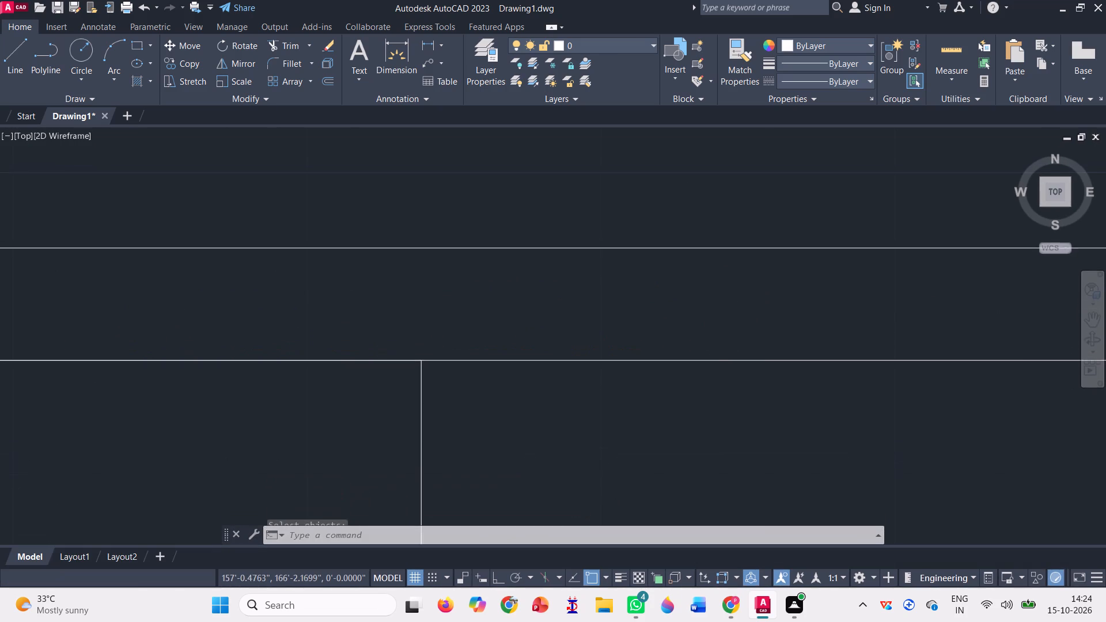
scroll(675, 294, down, 3)
scroll(460, 402, up, 4)
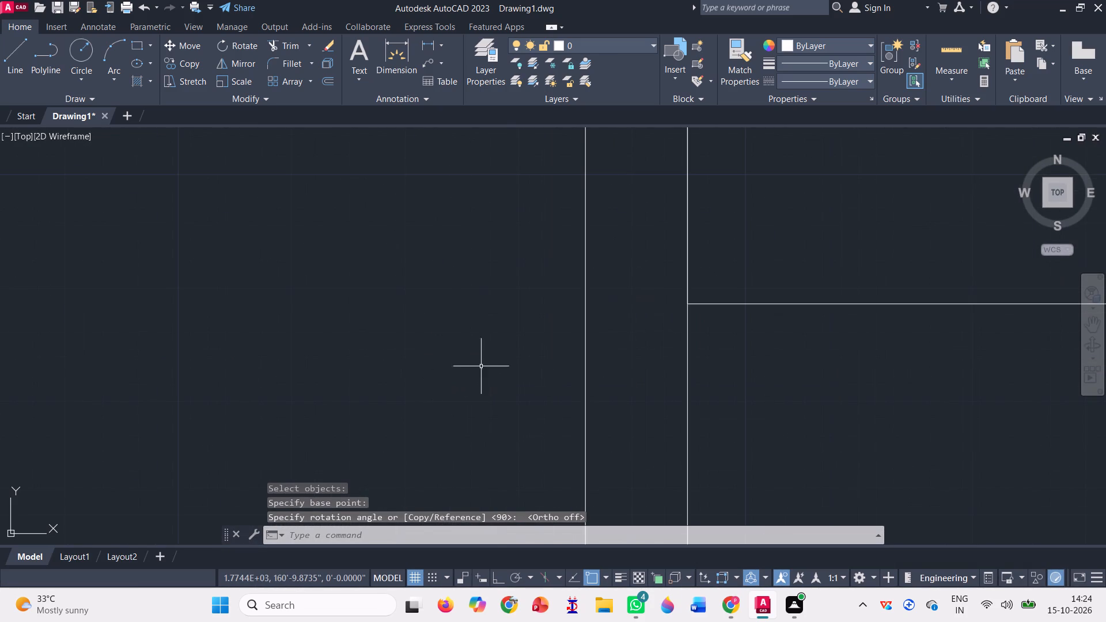
scroll(540, 352, down, 2)
scroll(605, 301, up, 4)
scroll(497, 311, down, 8)
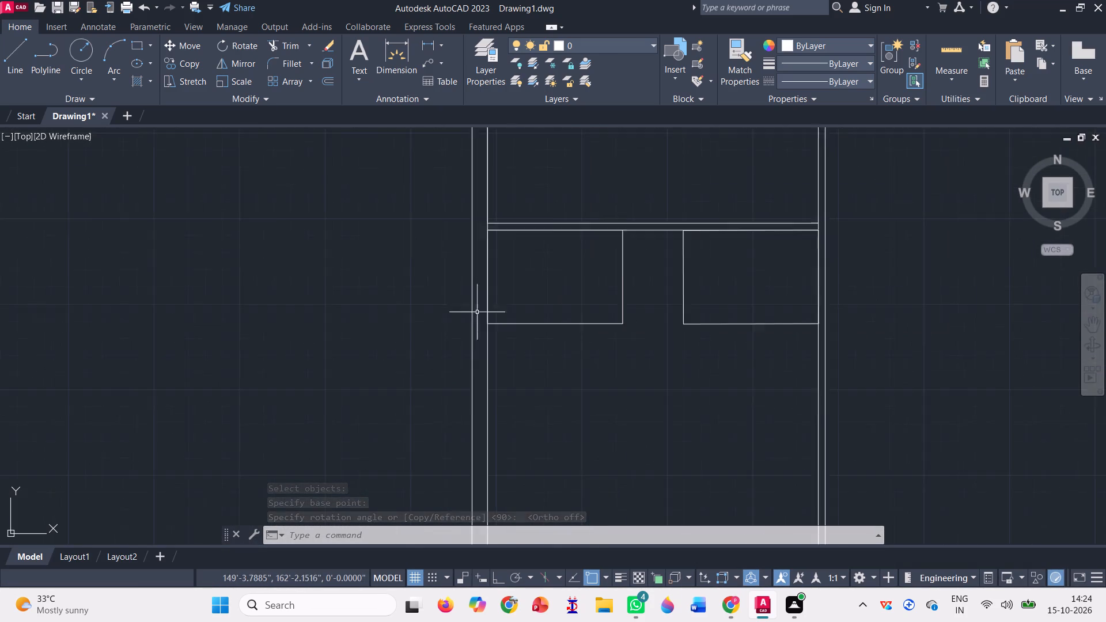
scroll(724, 276, up, 3)
scroll(240, 229, up, 4)
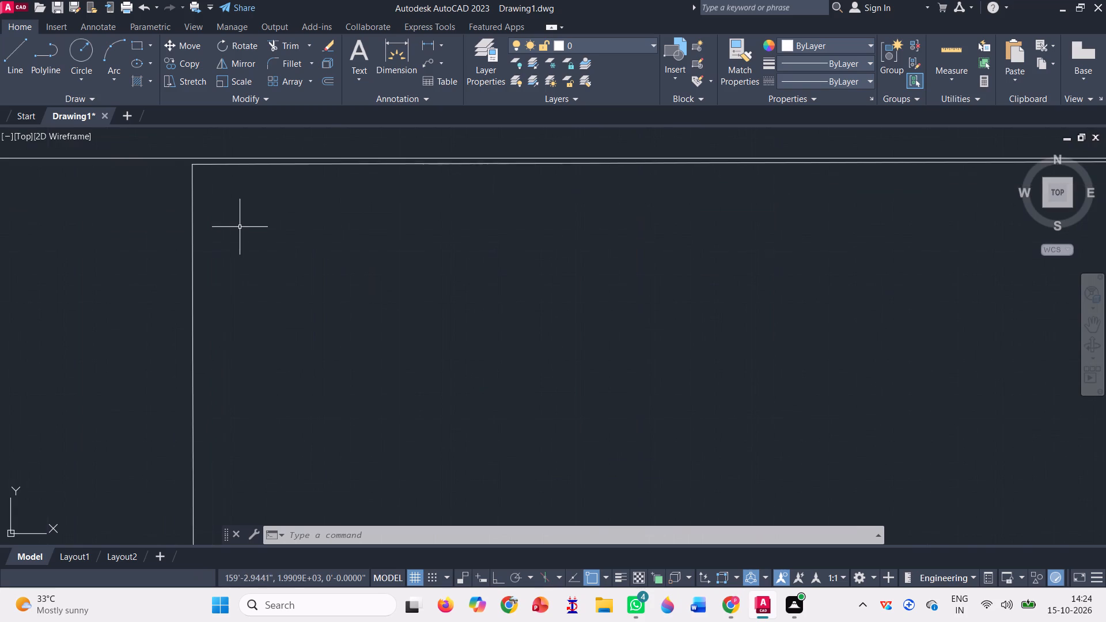
scroll(576, 240, down, 4)
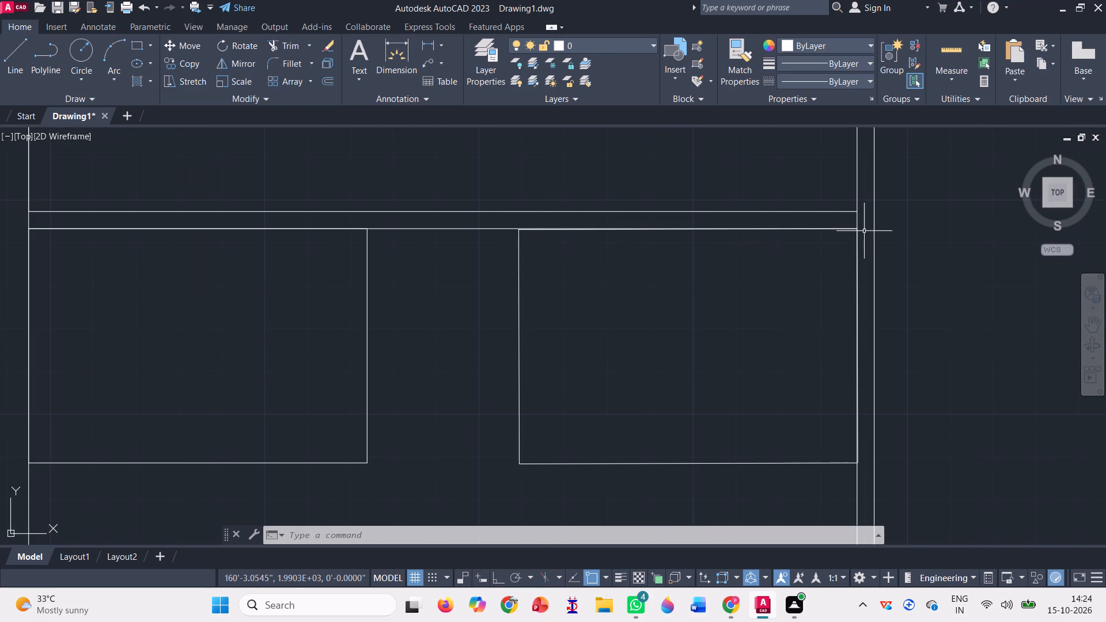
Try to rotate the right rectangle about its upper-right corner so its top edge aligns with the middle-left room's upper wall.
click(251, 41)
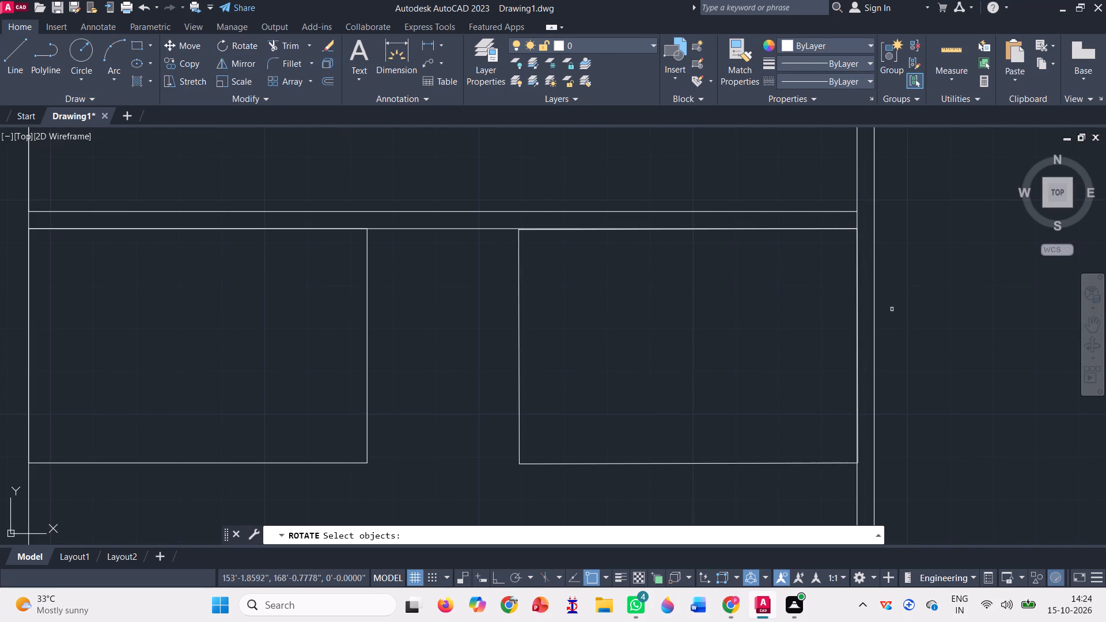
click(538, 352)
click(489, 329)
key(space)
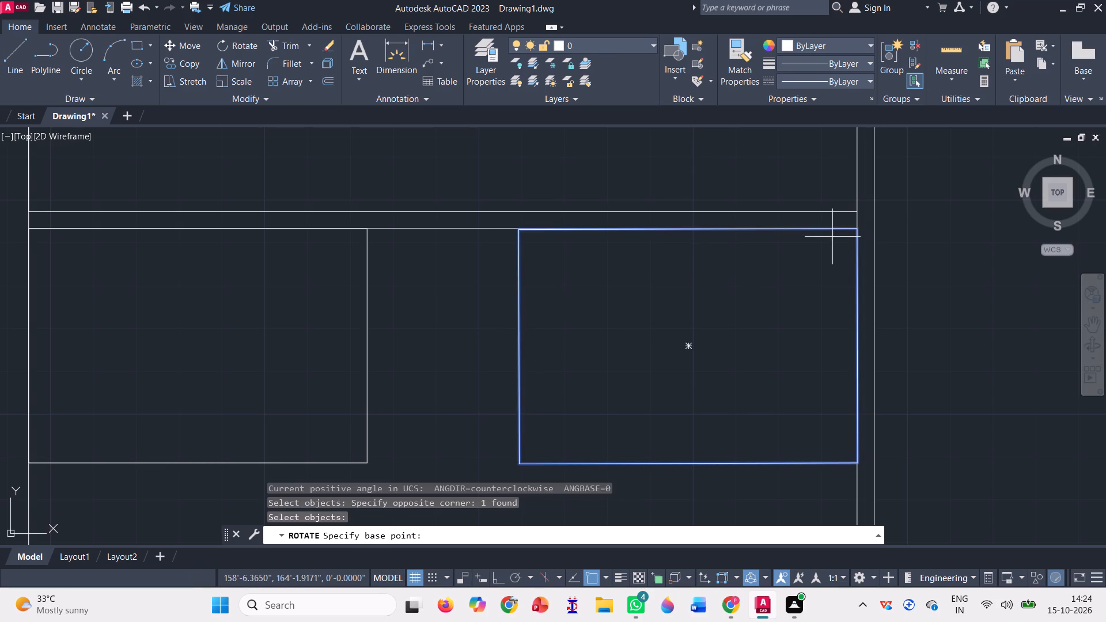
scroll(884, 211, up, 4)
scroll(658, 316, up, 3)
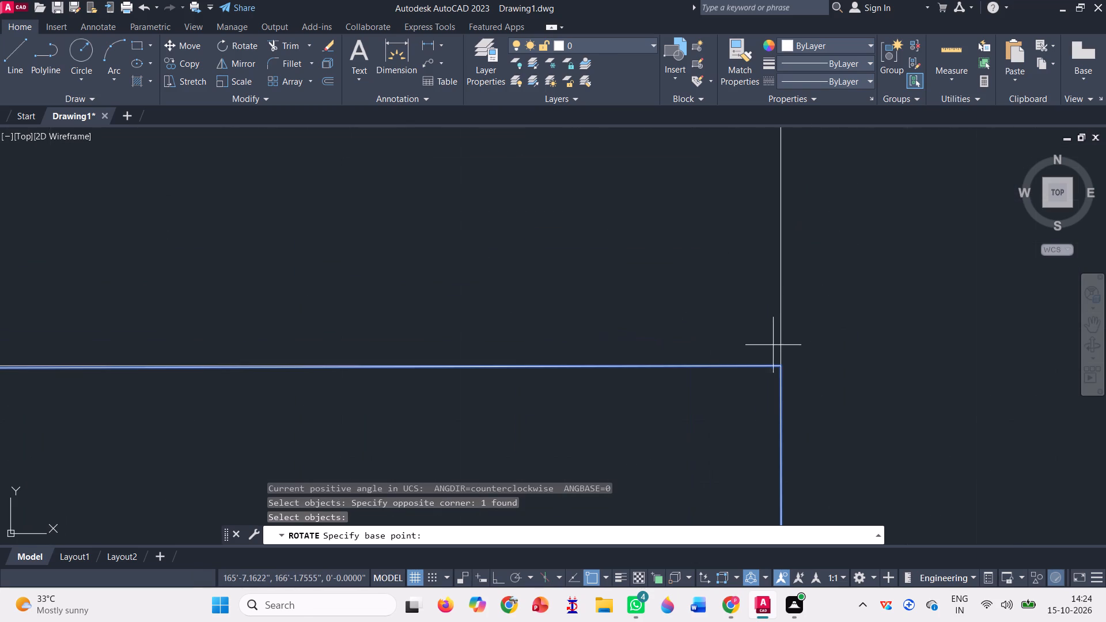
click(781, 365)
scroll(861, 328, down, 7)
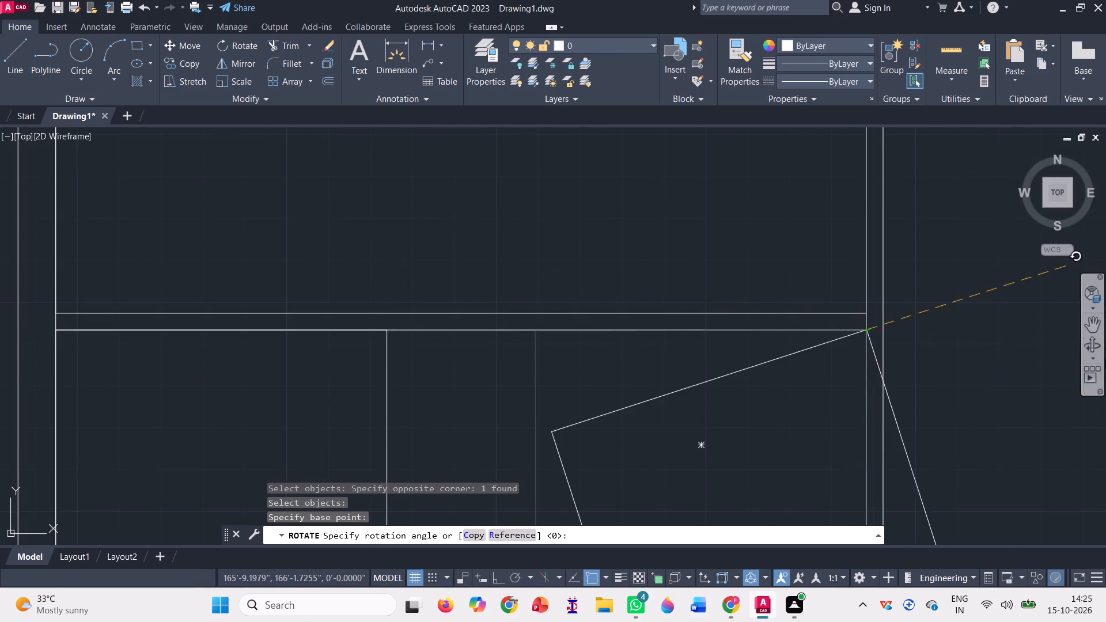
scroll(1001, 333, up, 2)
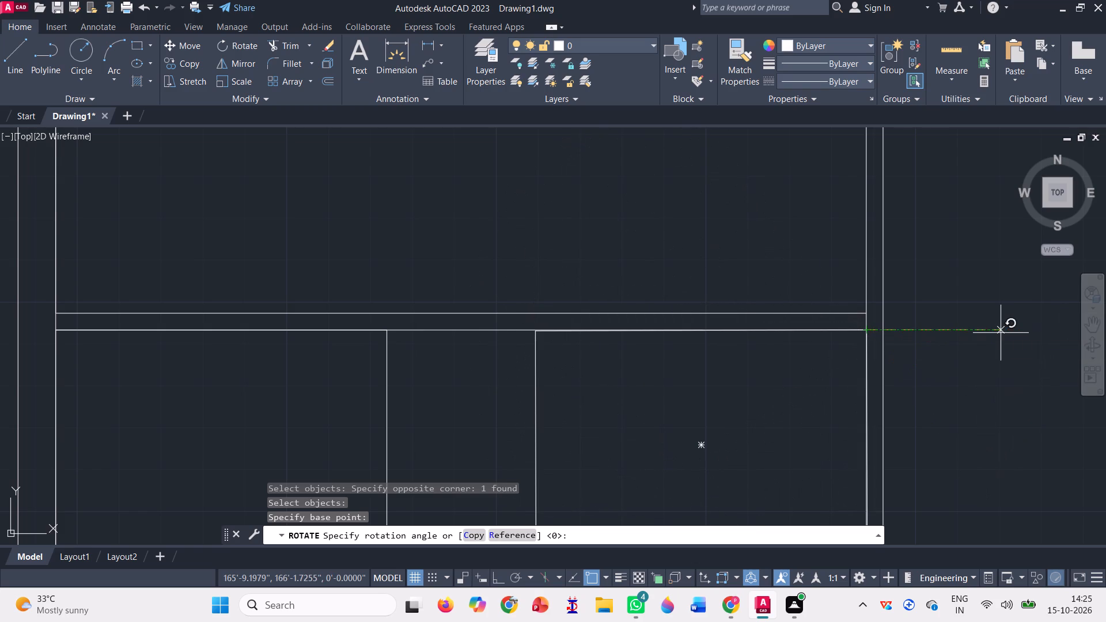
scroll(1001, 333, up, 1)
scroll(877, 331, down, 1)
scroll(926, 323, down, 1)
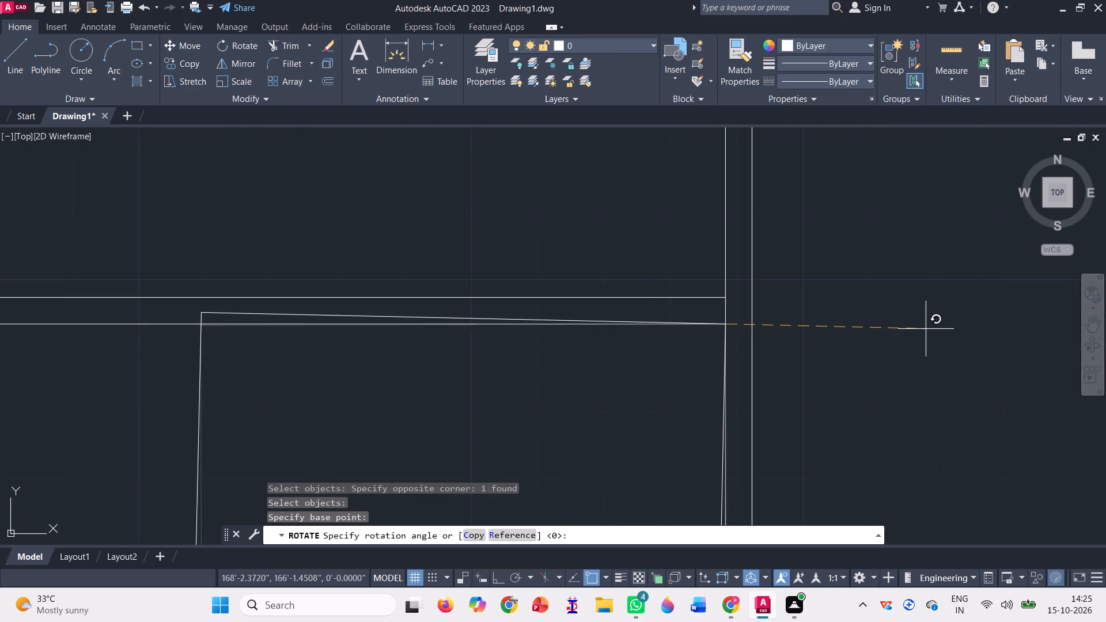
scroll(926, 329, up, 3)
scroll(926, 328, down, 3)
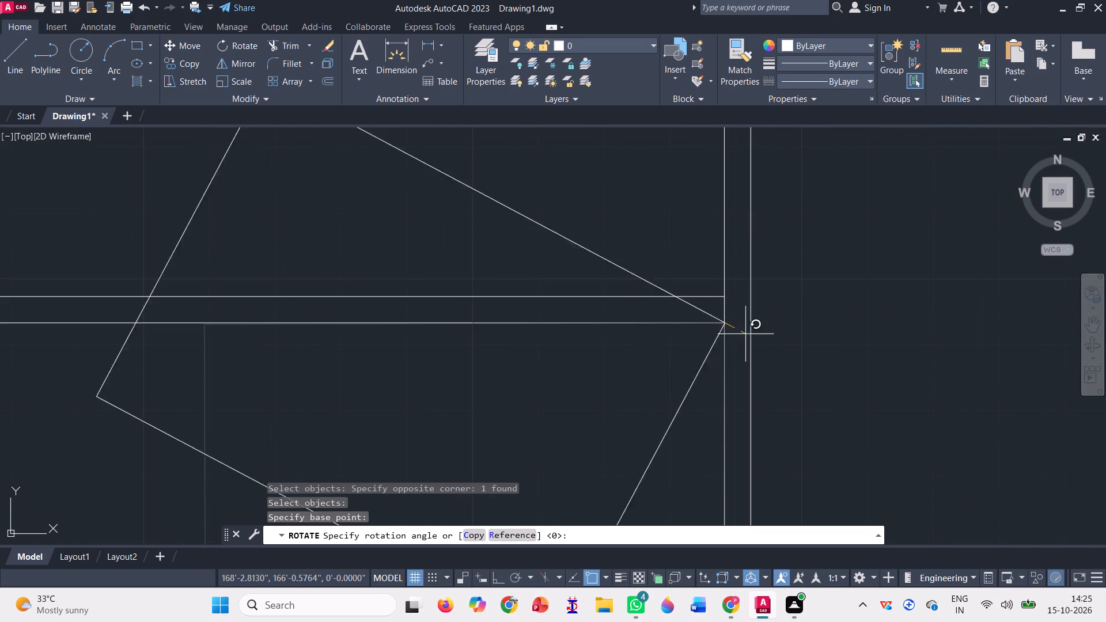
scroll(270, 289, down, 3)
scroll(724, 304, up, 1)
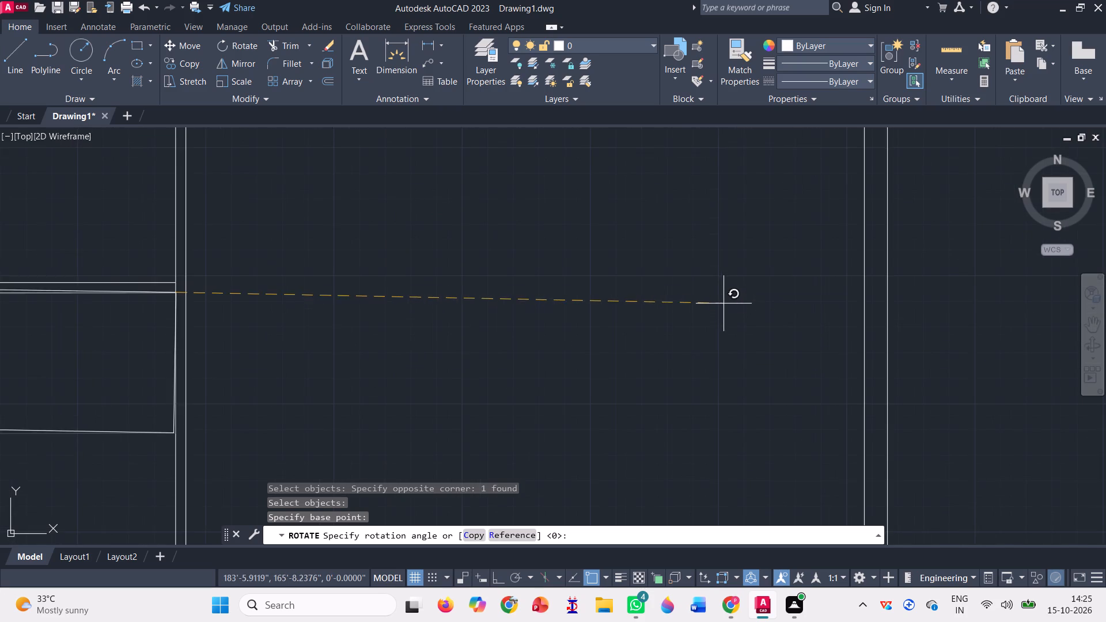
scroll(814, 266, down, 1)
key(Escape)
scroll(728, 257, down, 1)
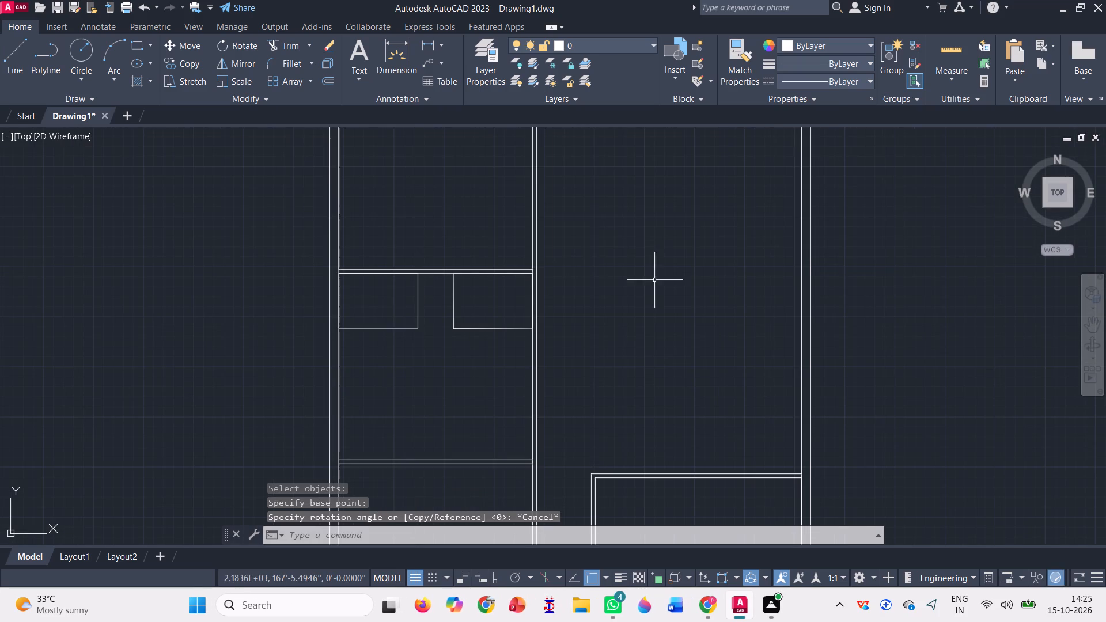
Draw a horizontal line, with Ortho on, from the left rectangle's lower-left corner across to the middle-left room's right inner wall.
click(12, 57)
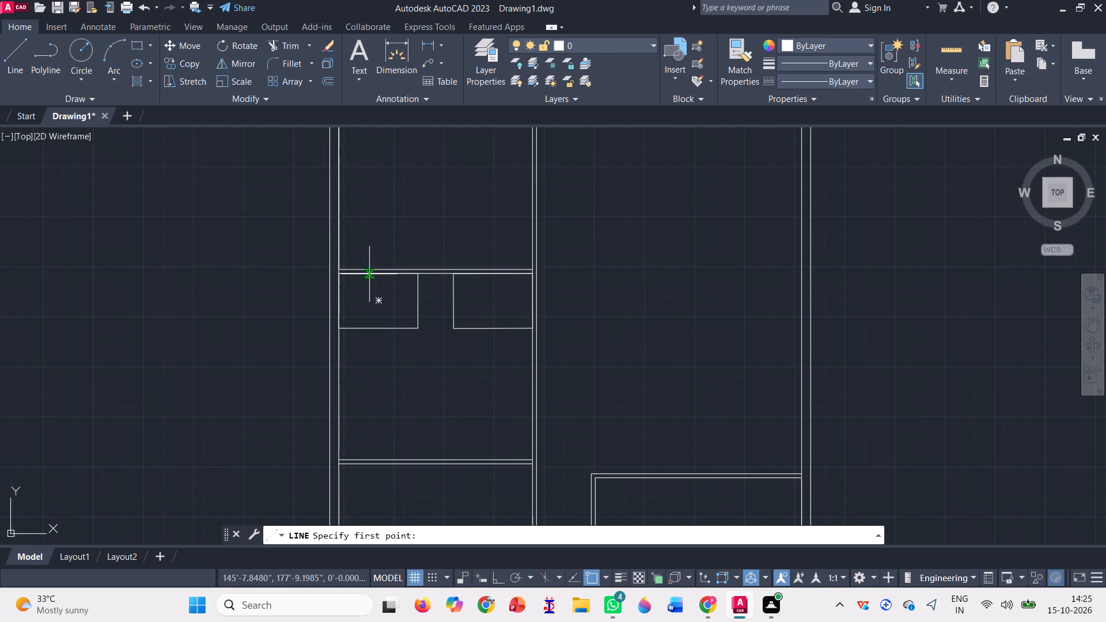
scroll(332, 309, up, 2)
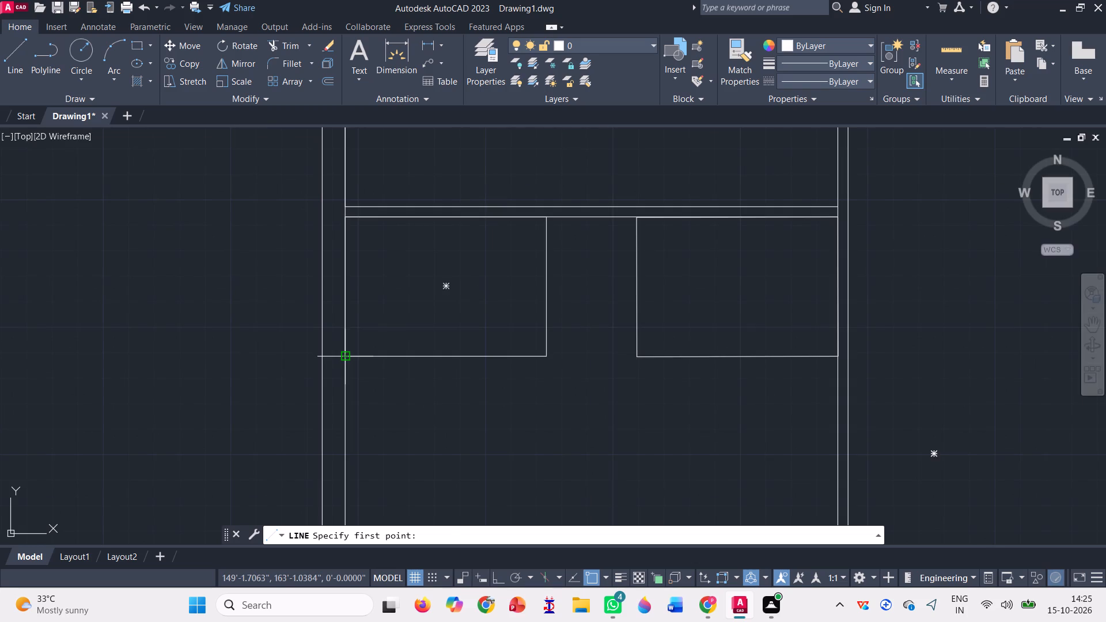
click(342, 356)
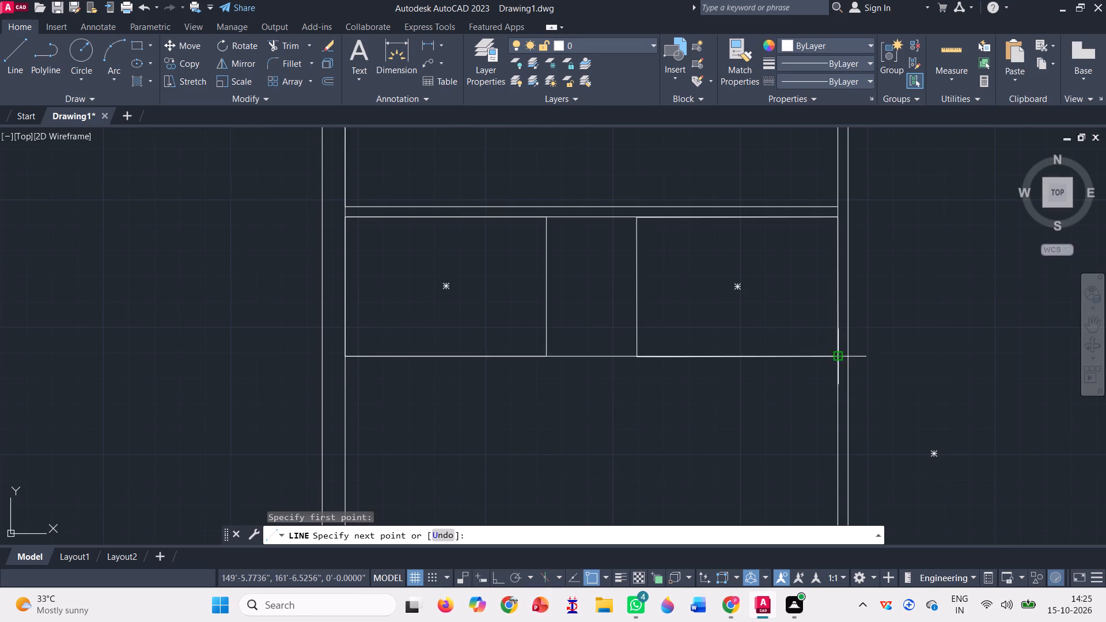
scroll(840, 359, up, 2)
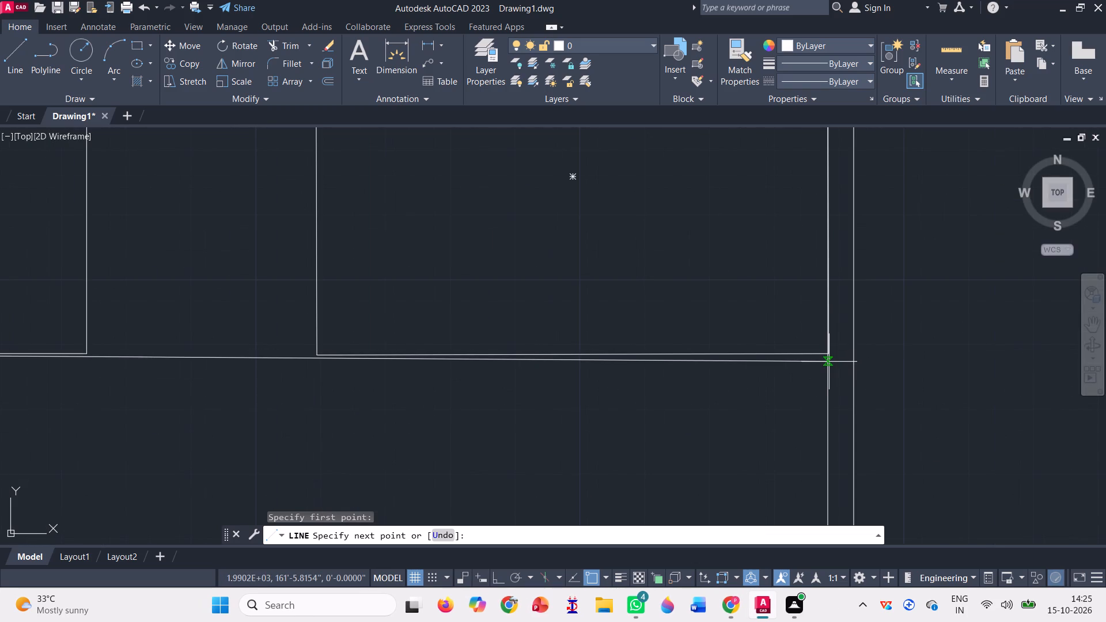
key(F8)
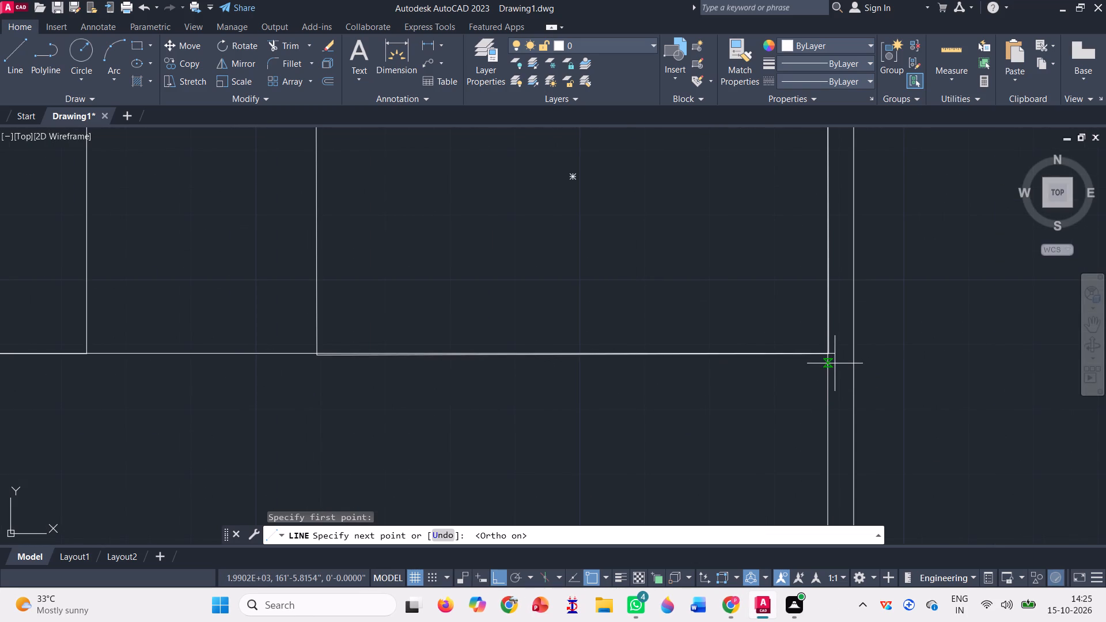
scroll(836, 354, down, 1)
scroll(829, 345, up, 1)
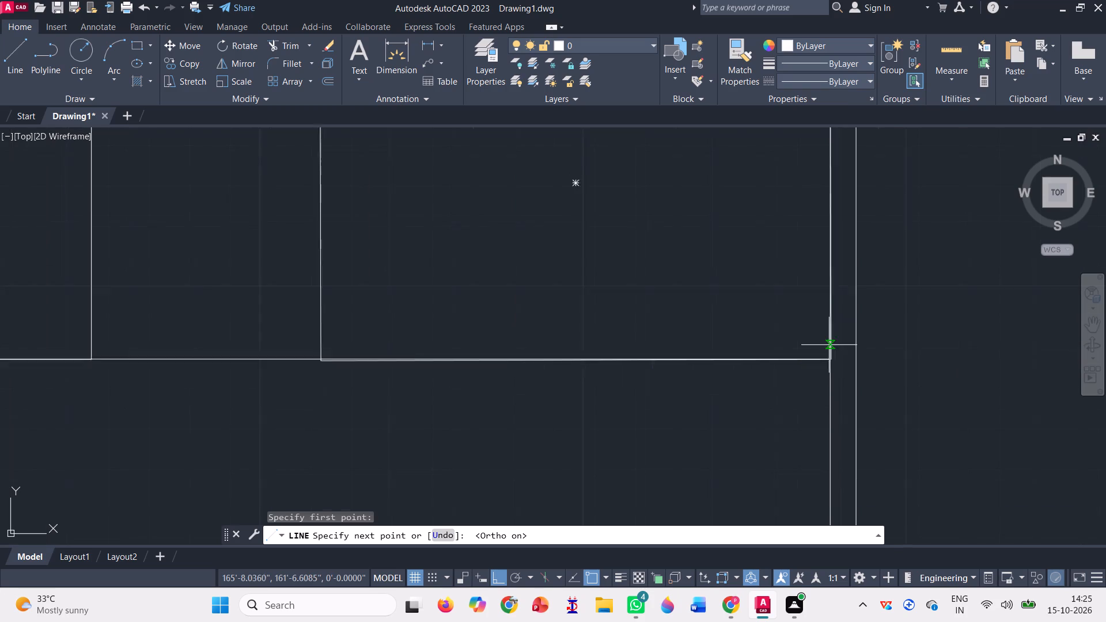
scroll(829, 345, up, 6)
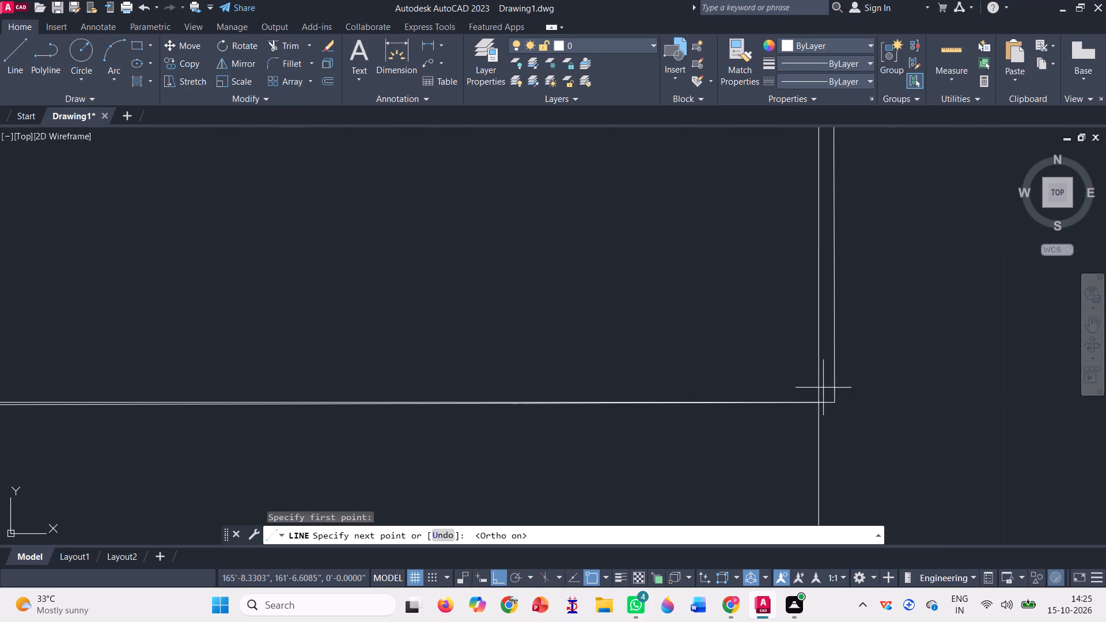
click(817, 403)
key(space)
scroll(765, 343, down, 2)
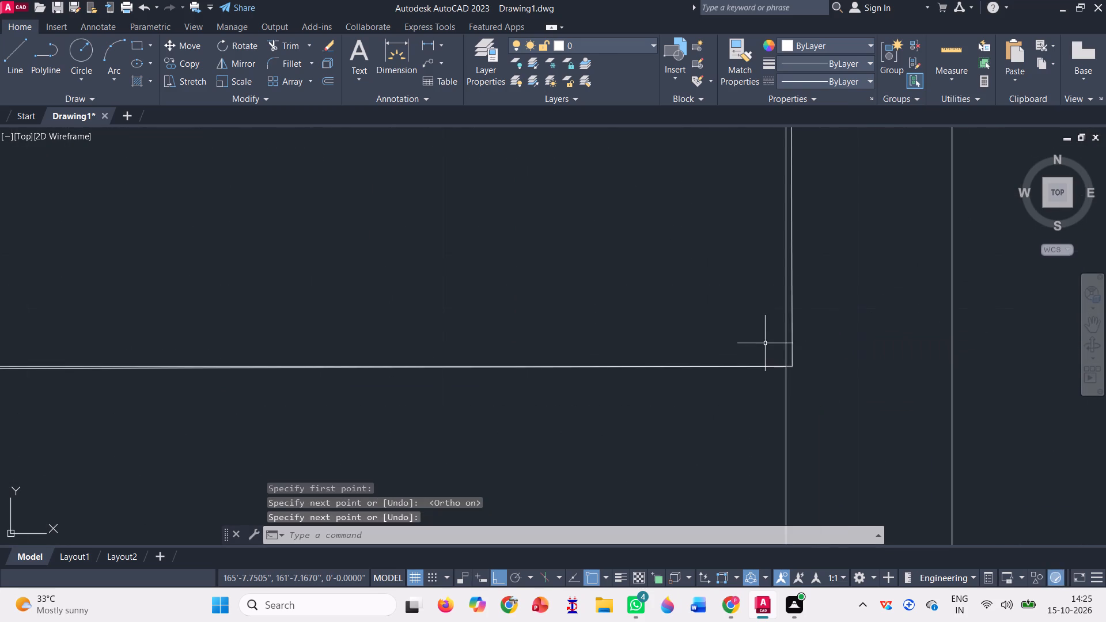
Erase the left and right rectangles inside the middle-left room, keeping the horizontal line below them.
scroll(765, 343, down, 6)
scroll(565, 266, up, 4)
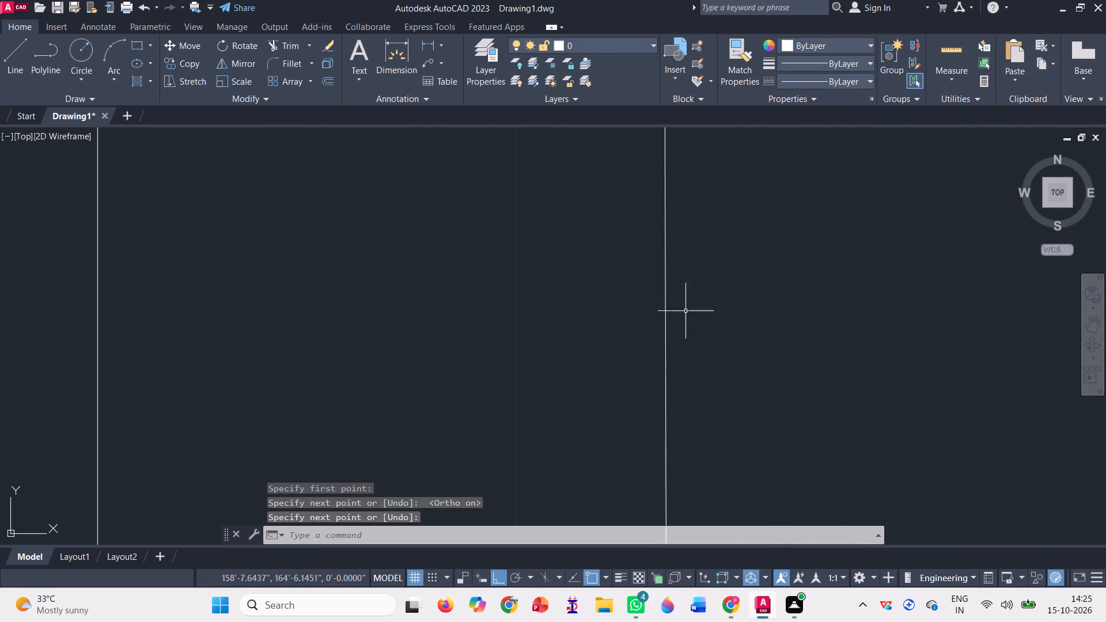
click(711, 323)
click(447, 277)
scroll(447, 276, down, 4)
click(450, 282)
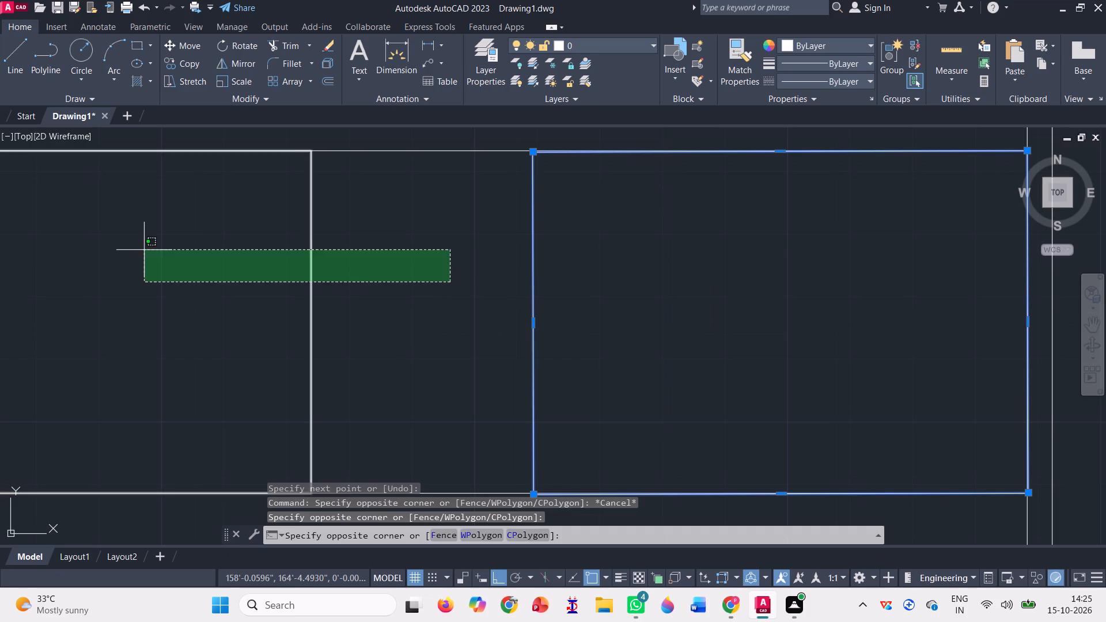
click(144, 248)
key(Delete)
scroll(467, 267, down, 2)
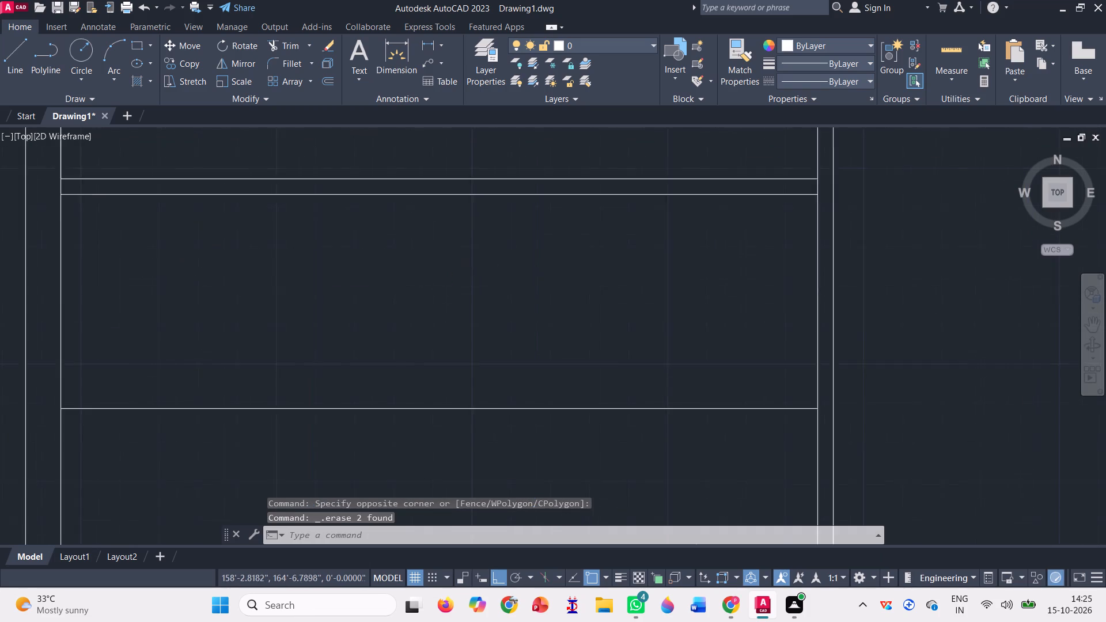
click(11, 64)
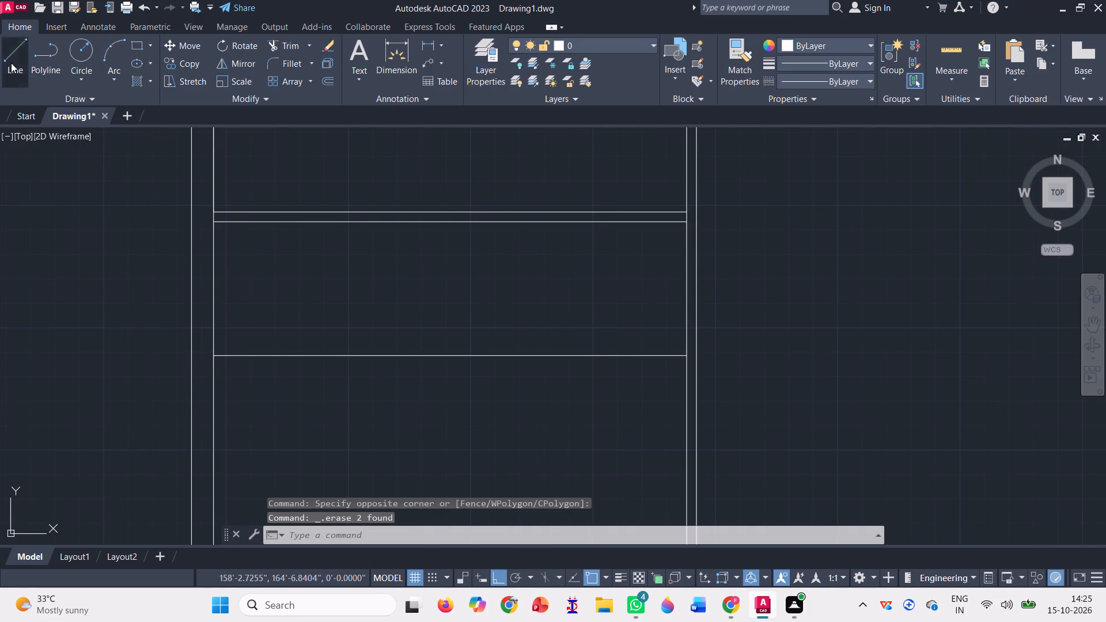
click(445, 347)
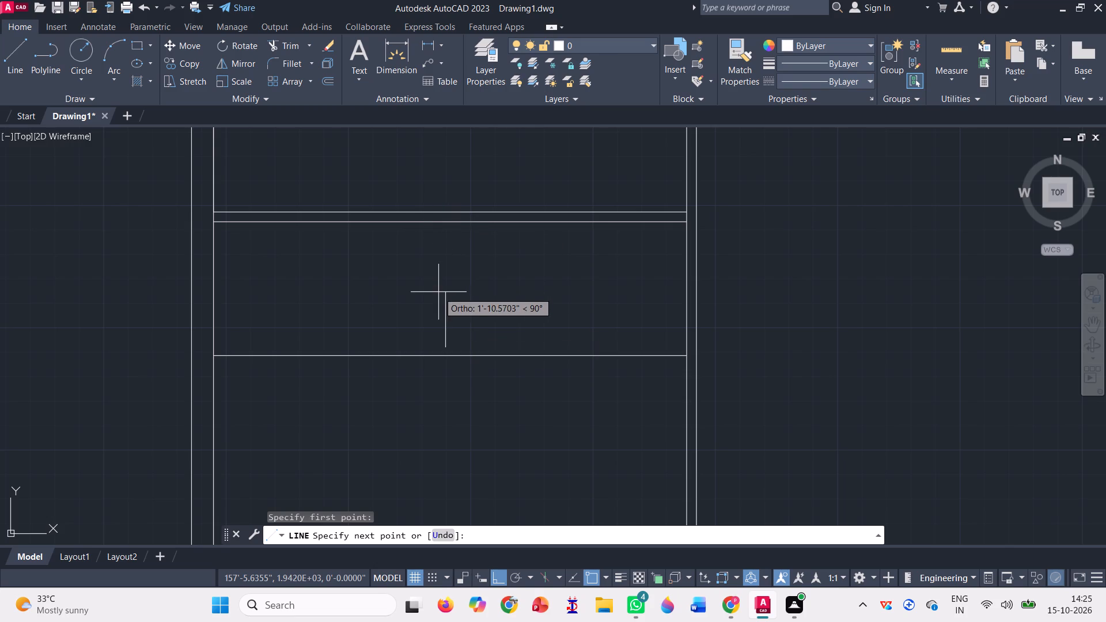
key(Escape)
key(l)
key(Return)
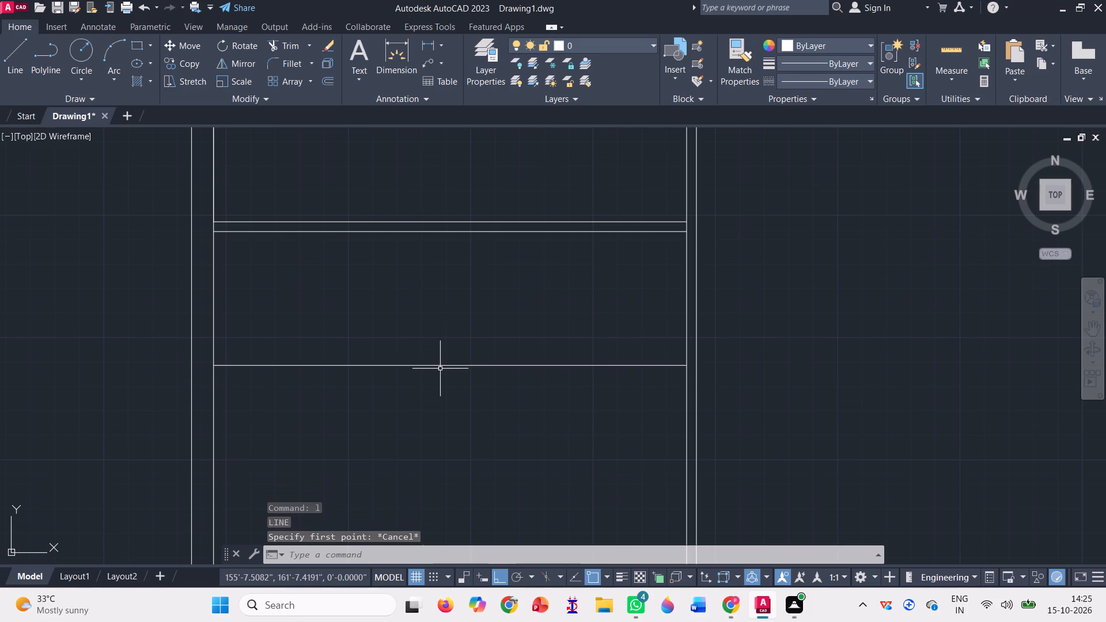
Draw a vertical line from the midpoint of the new horizontal line up to the middle-left room's upper wall.
key(l)
key(Return)
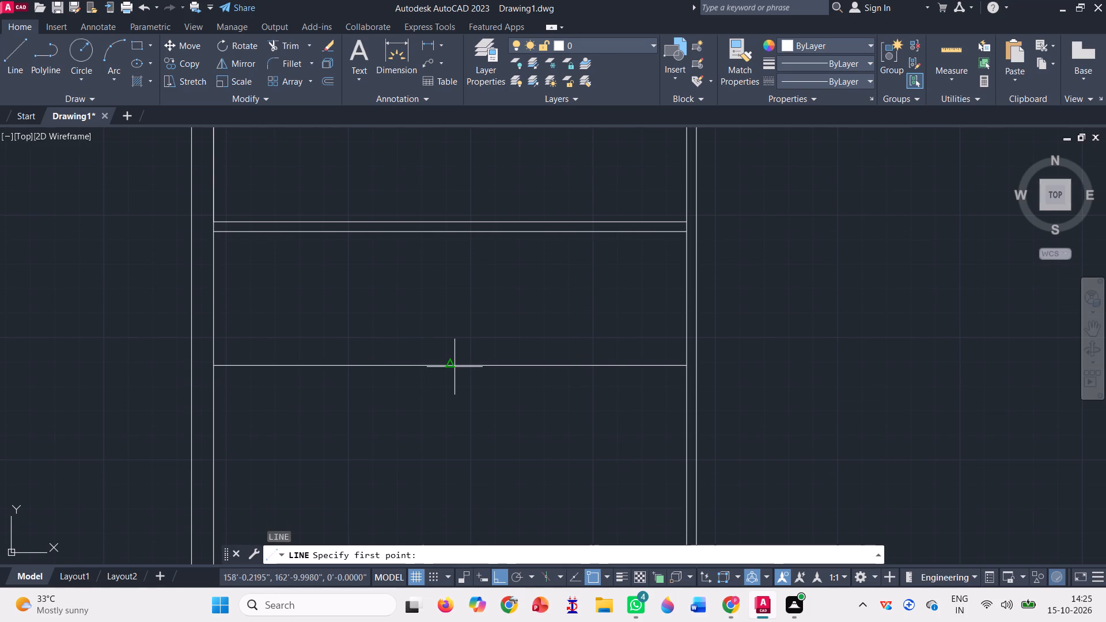
click(452, 362)
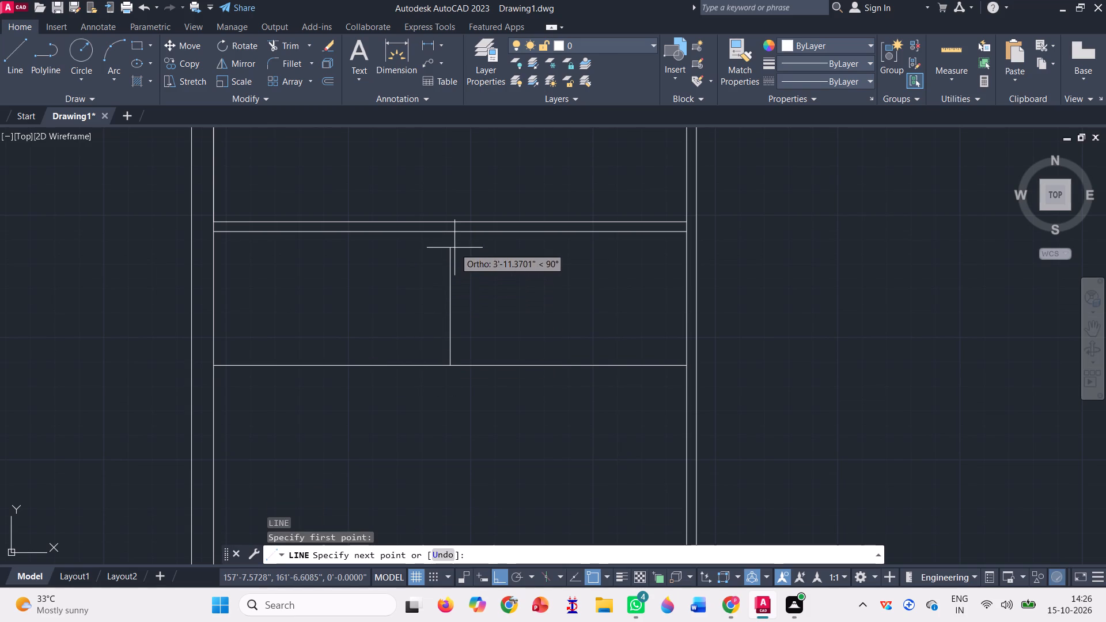
click(450, 232)
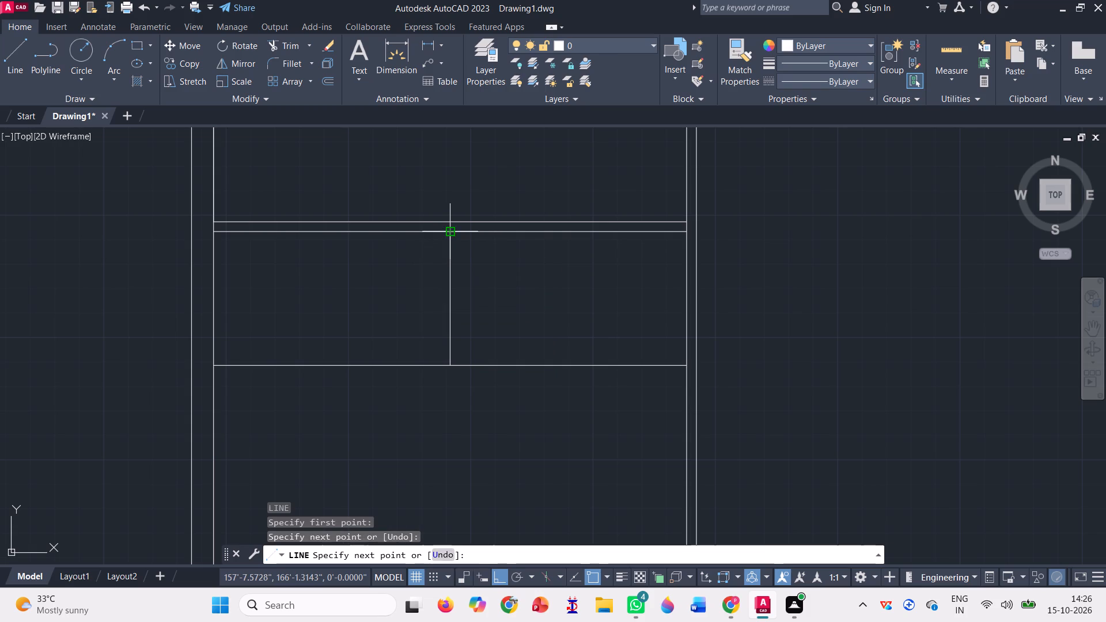
key(space)
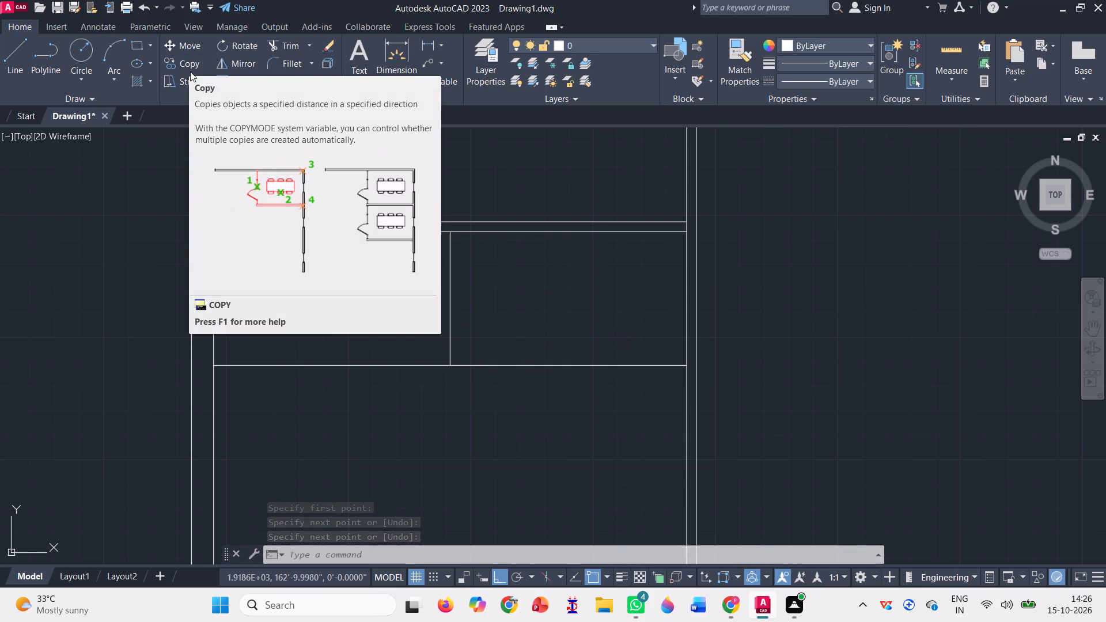
Copy the vertical centre line 0'2" to each side to form the faces of a 4" partition.
click(185, 64)
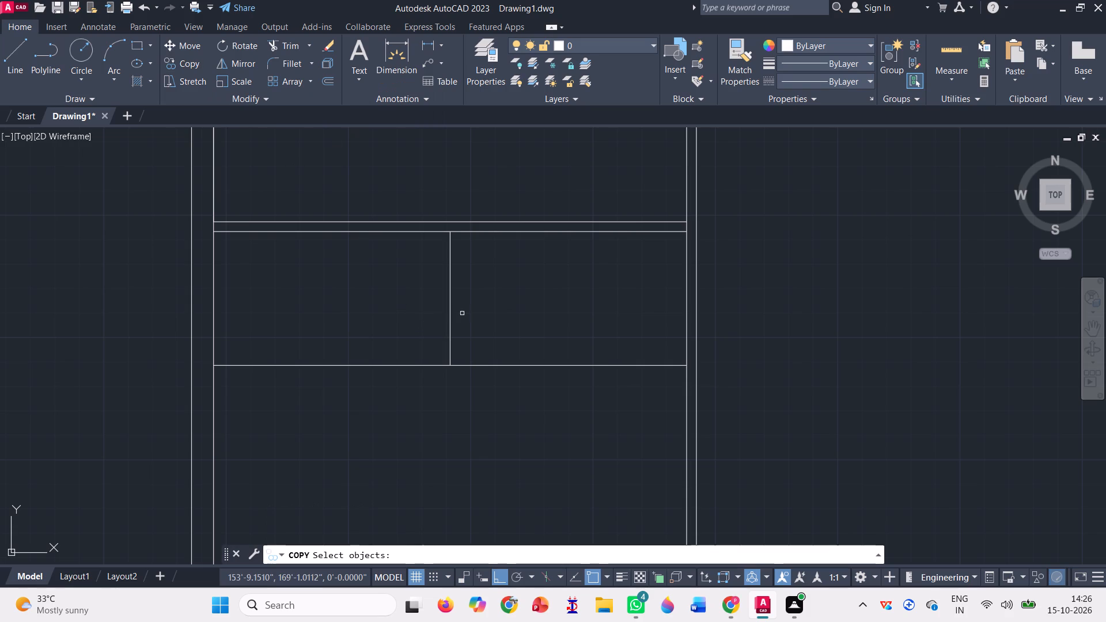
click(467, 306)
click(416, 287)
scroll(458, 227, up, 2)
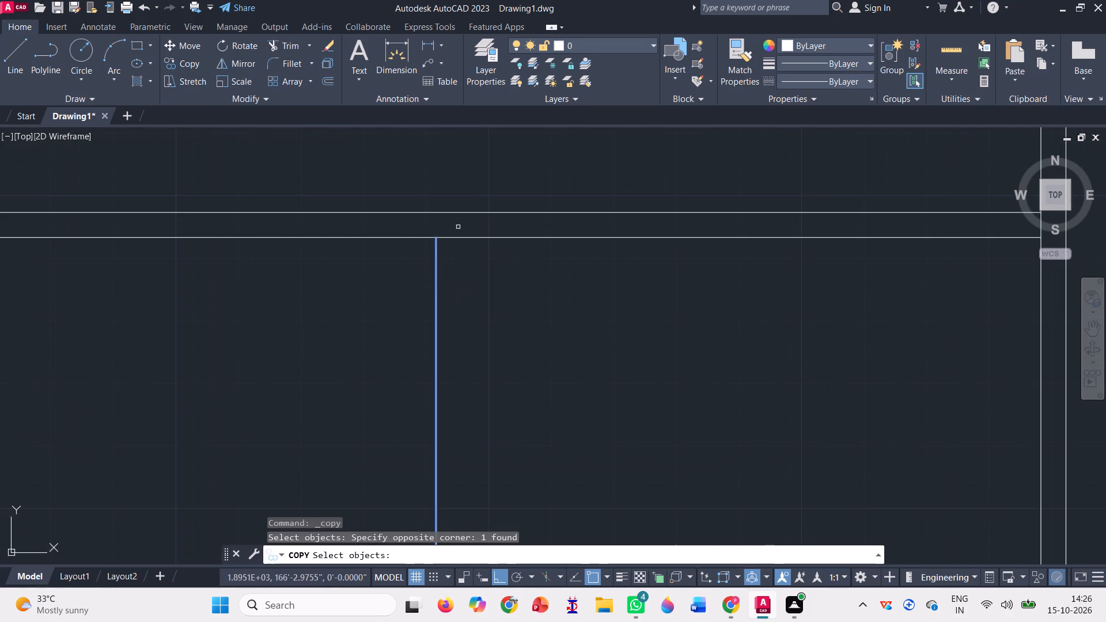
key(space)
click(435, 237)
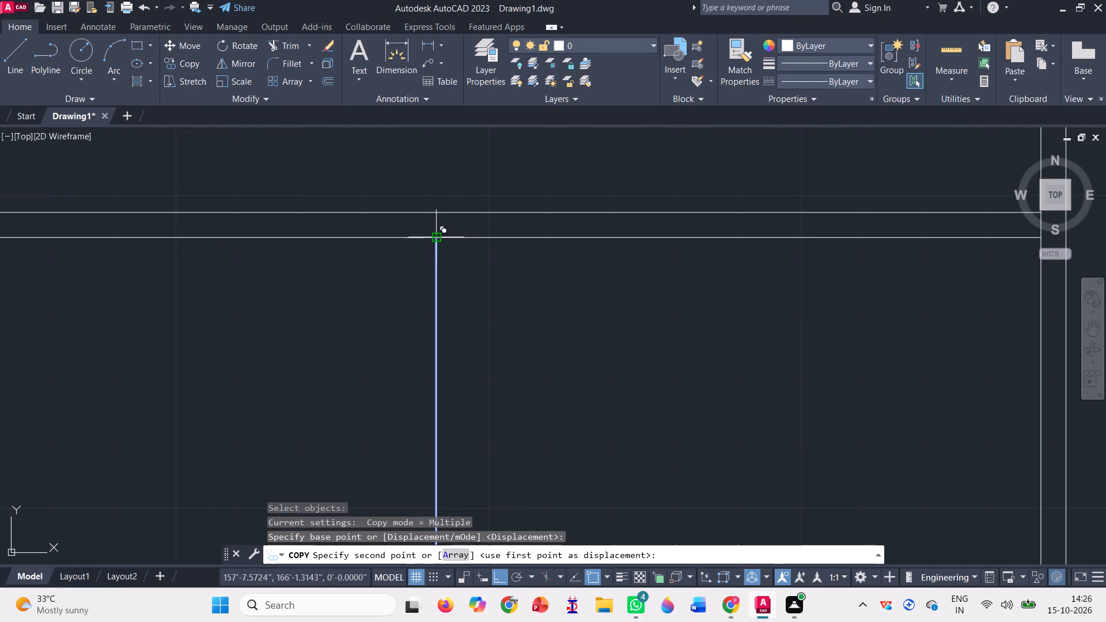
text(0'2")
key(Return)
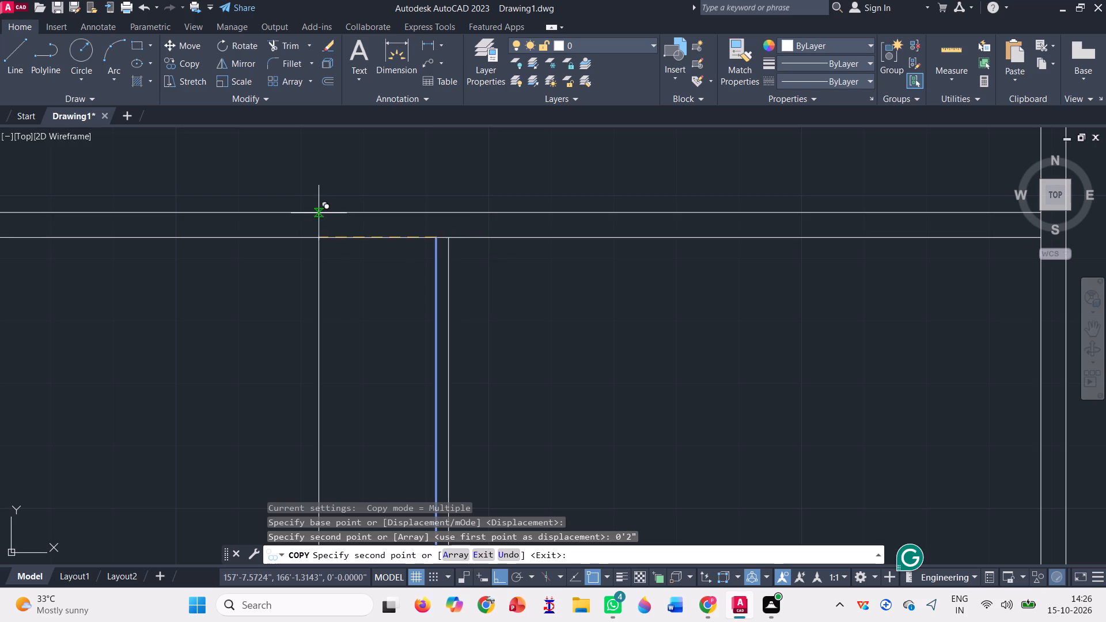
text(0'2")
key(Return)
key(Return)
Erase the middle line between the two new vertical partition lines.
scroll(322, 203, down, 3)
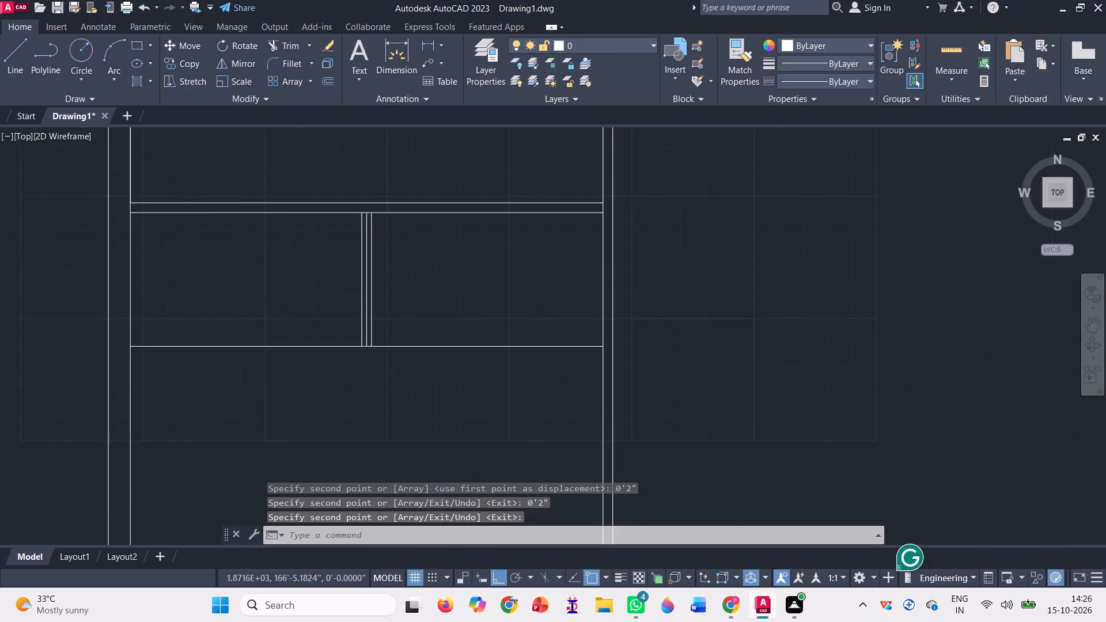
scroll(353, 230, up, 3)
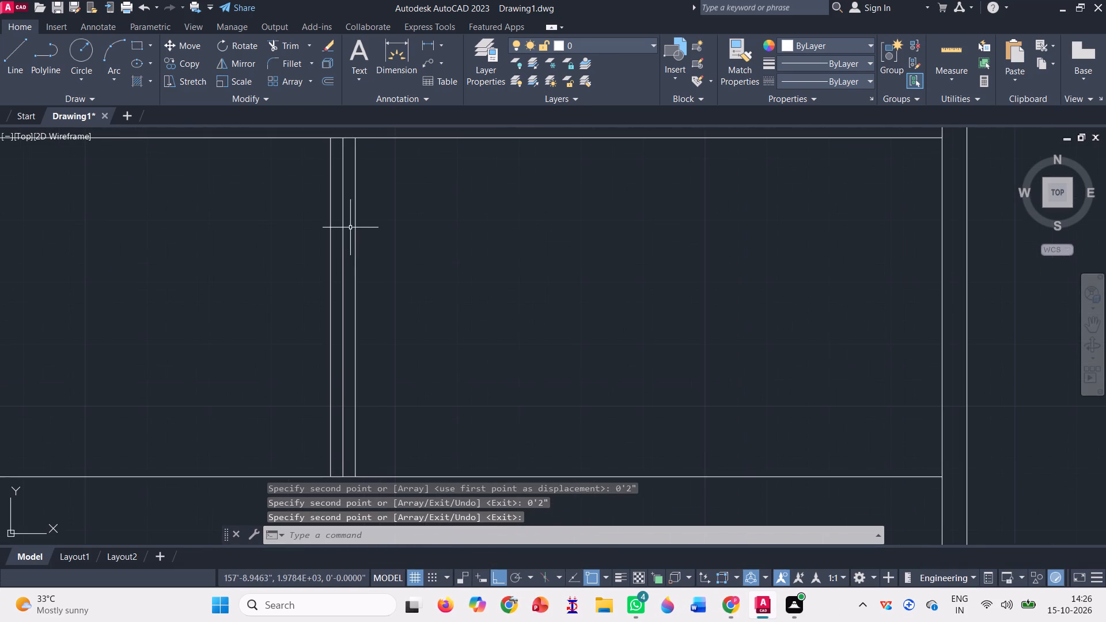
click(346, 227)
click(331, 234)
key(Delete)
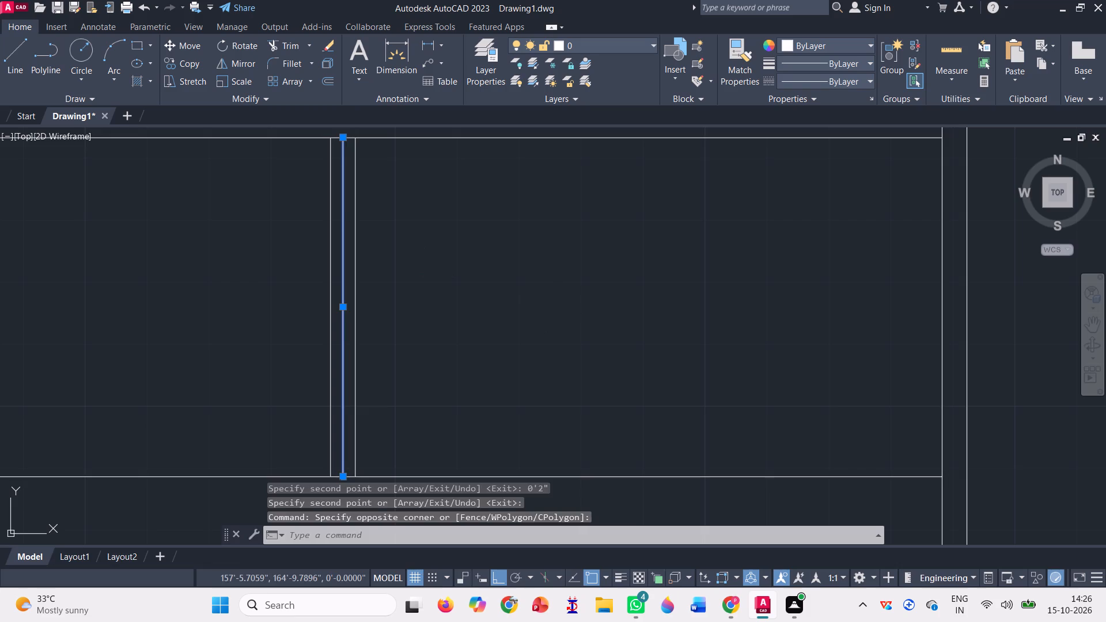
Offset the horizontal line below the small rooms 4" downward to complete their lower partition.
scroll(559, 307, down, 3)
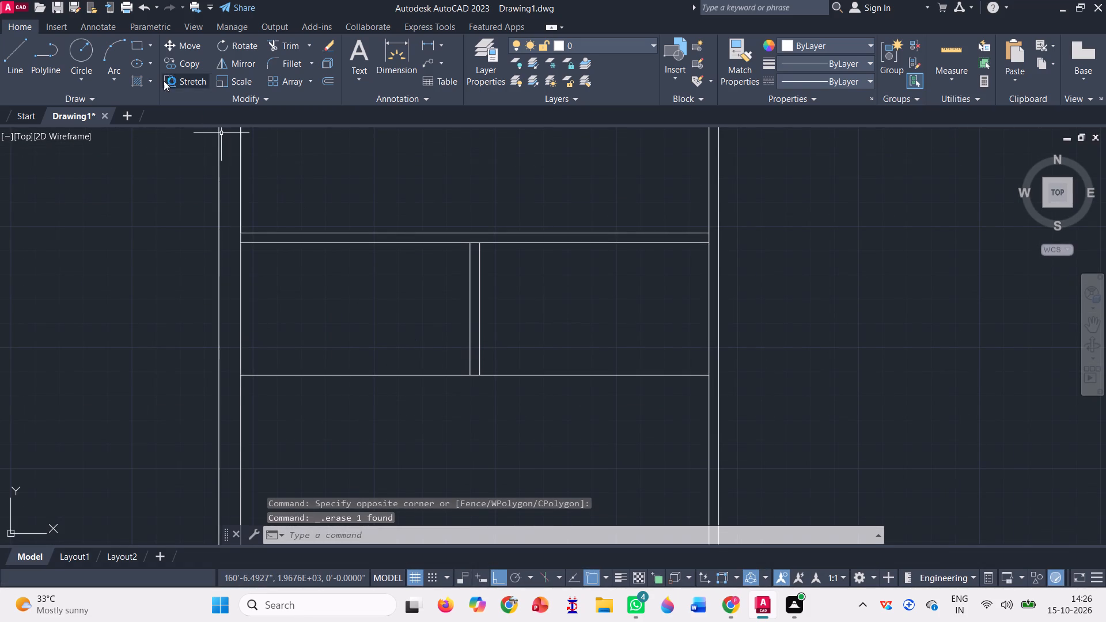
click(327, 85)
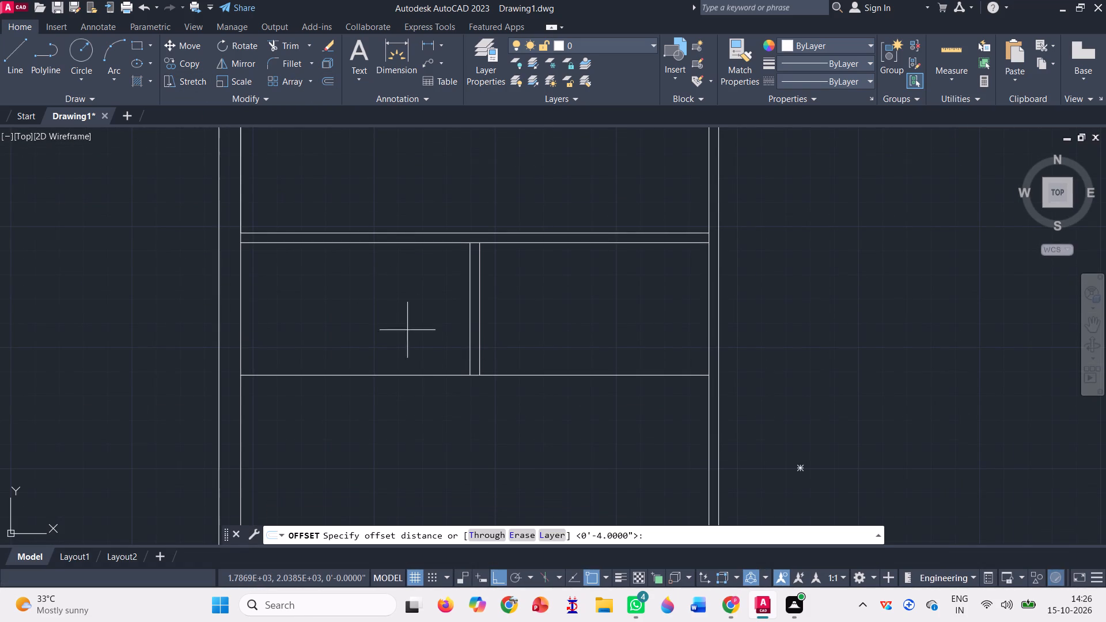
key(space)
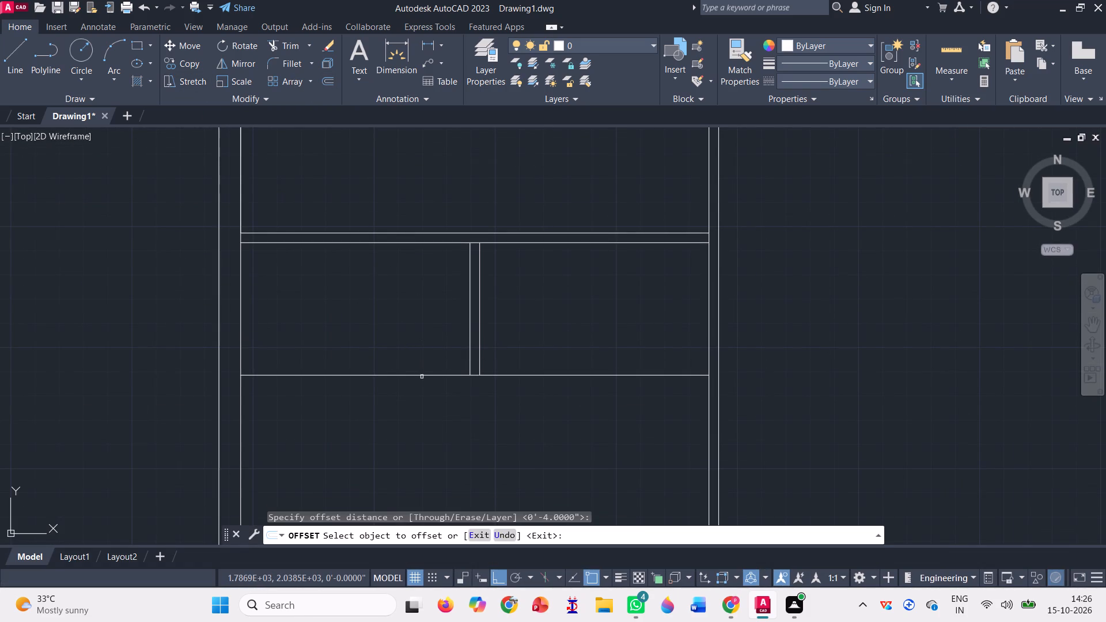
click(422, 377)
click(425, 391)
key(space)
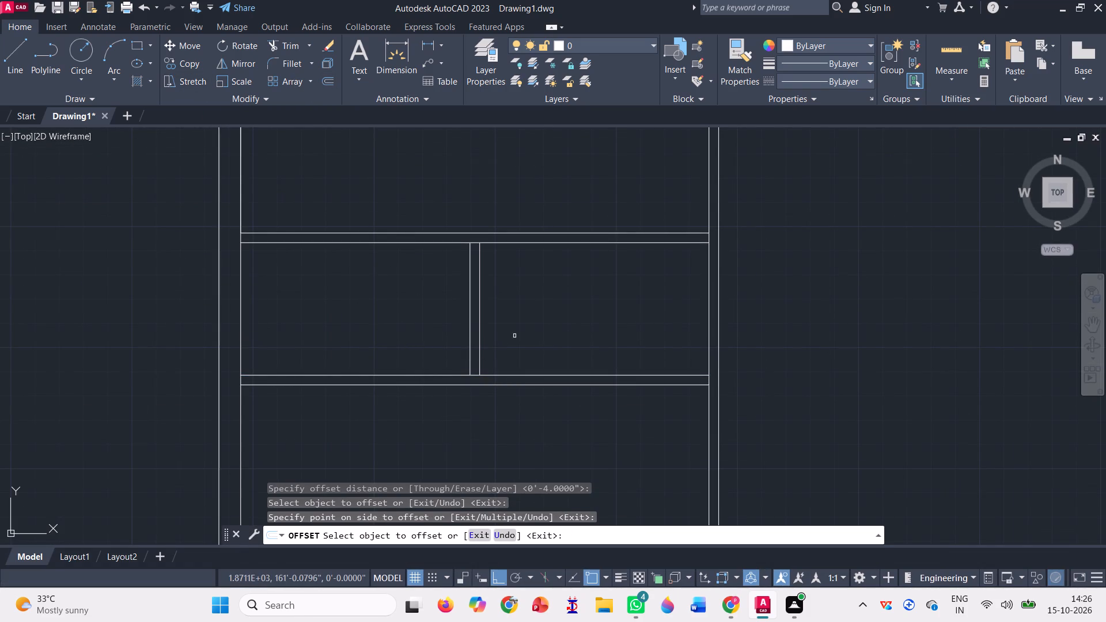
Erase the small room's outline and cross-wall lines between the central partition and the lower-right room.
scroll(468, 311, down, 3)
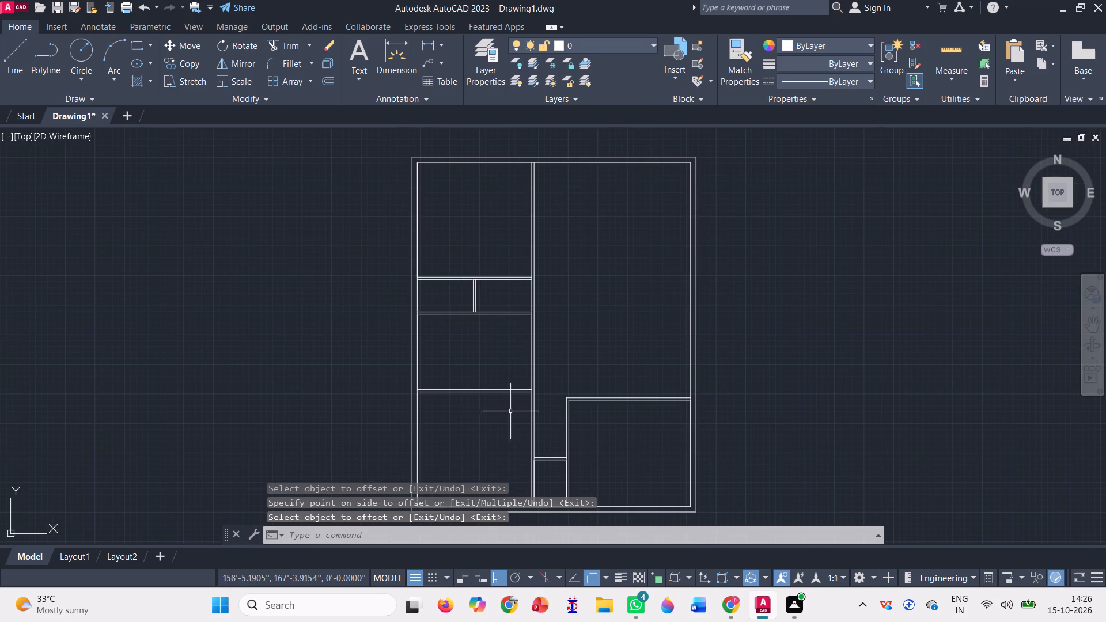
scroll(490, 338, down, 1)
scroll(522, 410, up, 4)
click(525, 489)
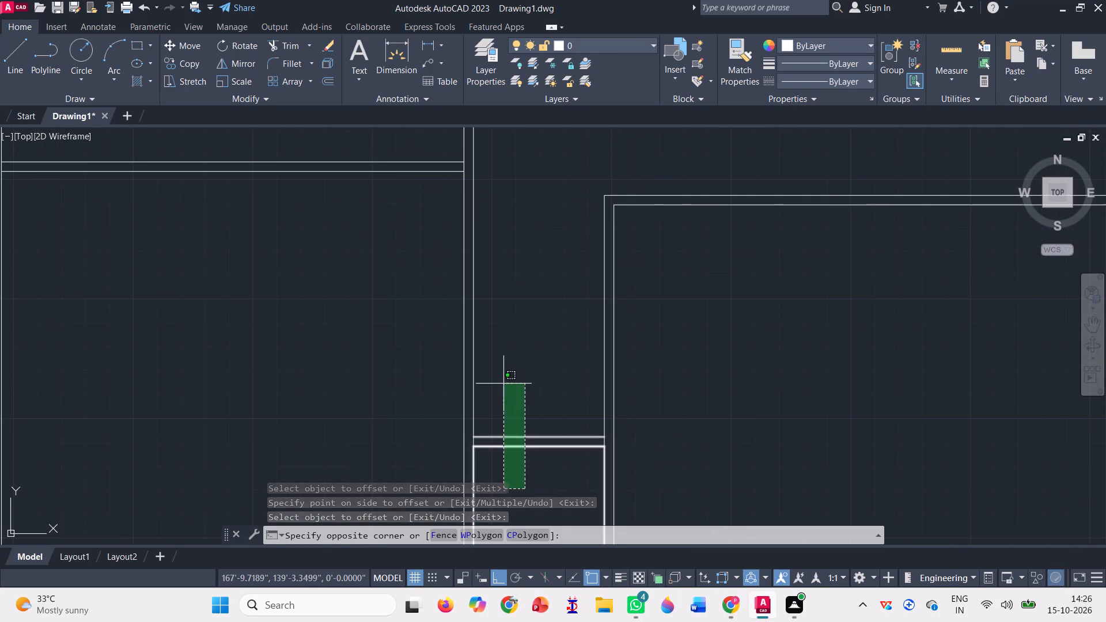
click(503, 384)
key(Delete)
Trace the inner outline of the small middle room nearest the central partition with four connected lines snapped to its corners.
scroll(508, 409, down, 2)
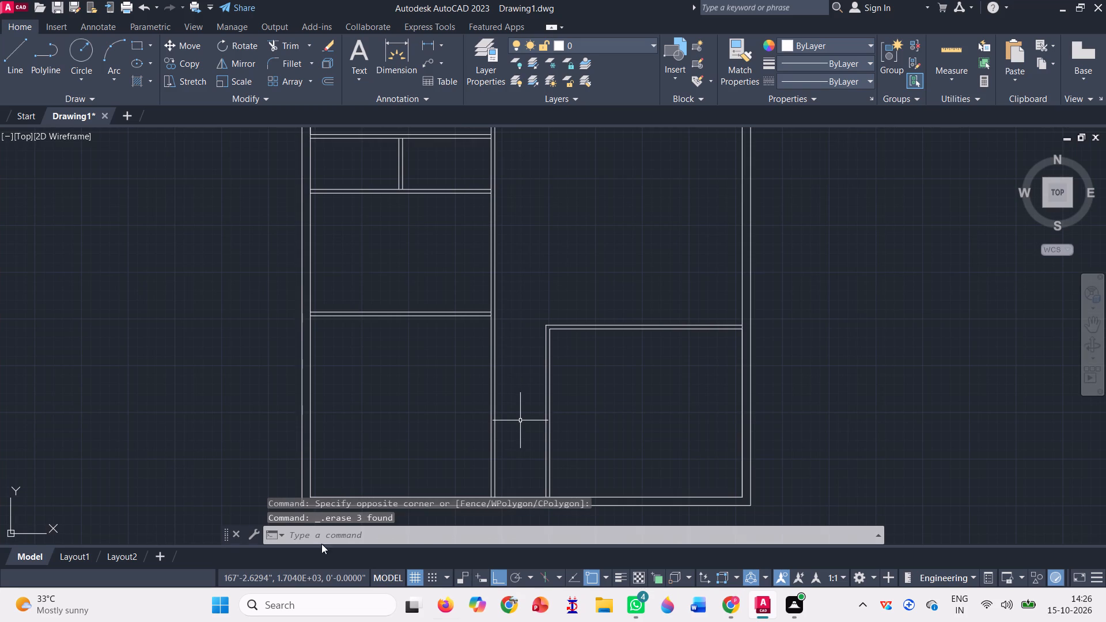
scroll(416, 482, down, 1)
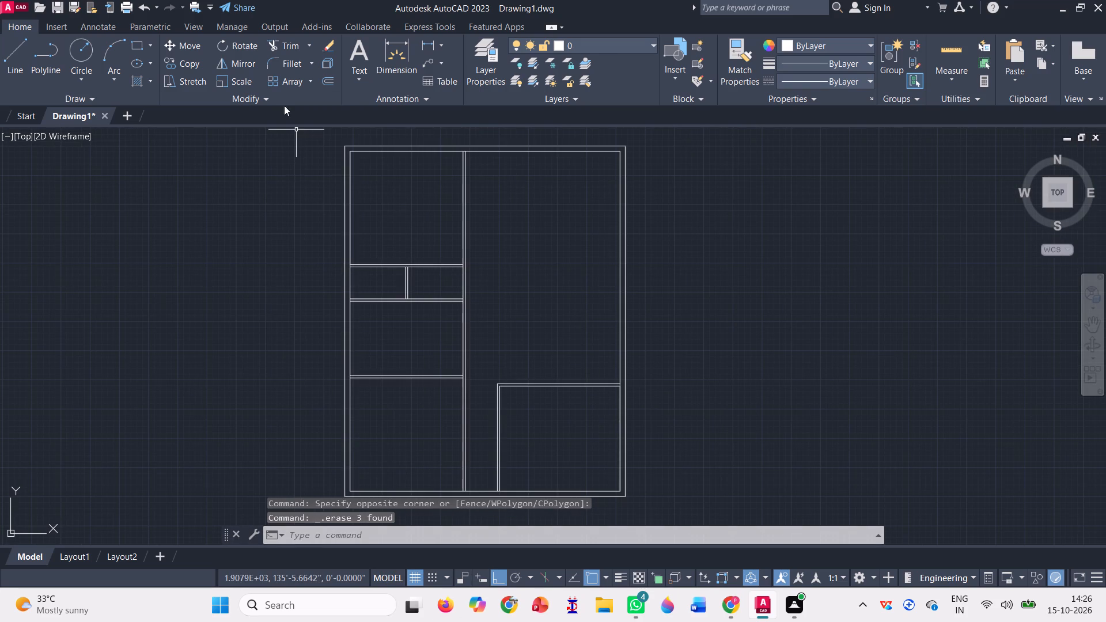
click(13, 47)
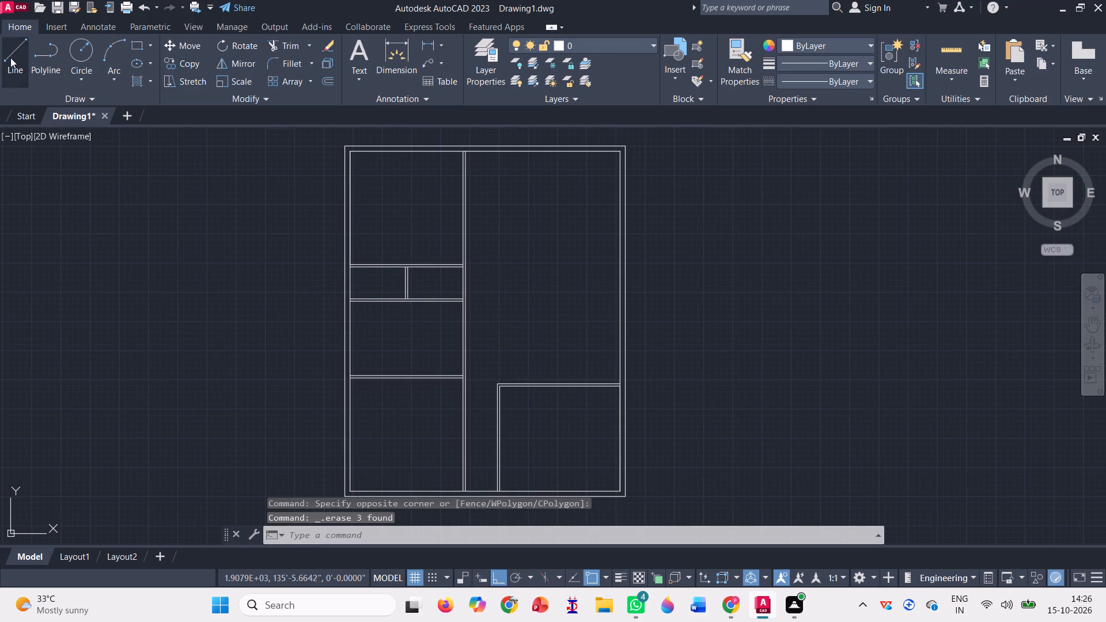
scroll(441, 274, up, 3)
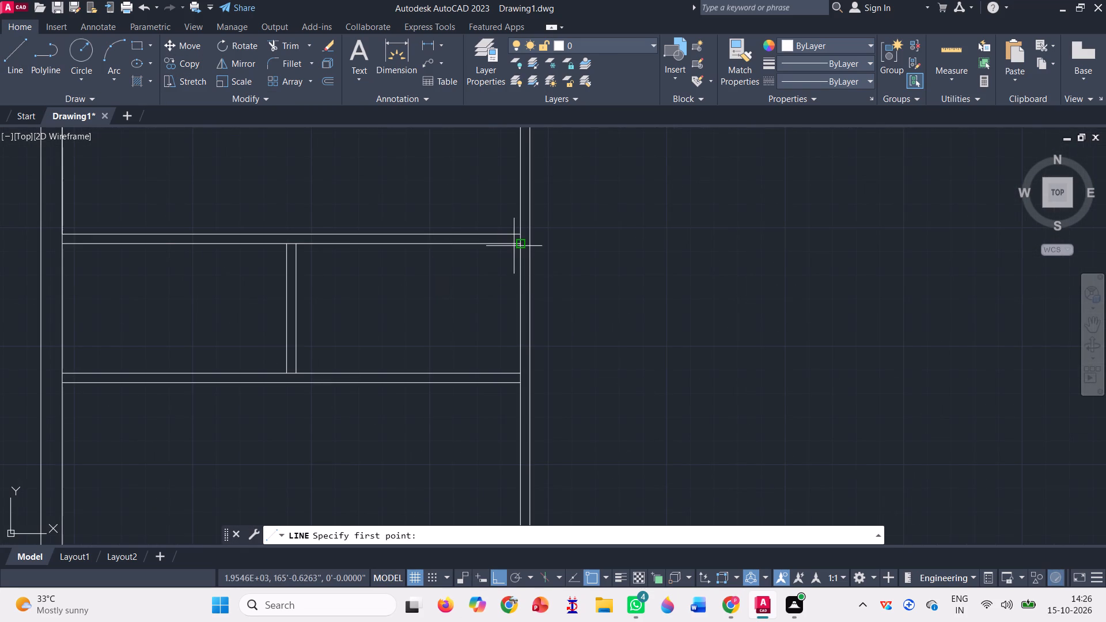
scroll(514, 244, up, 2)
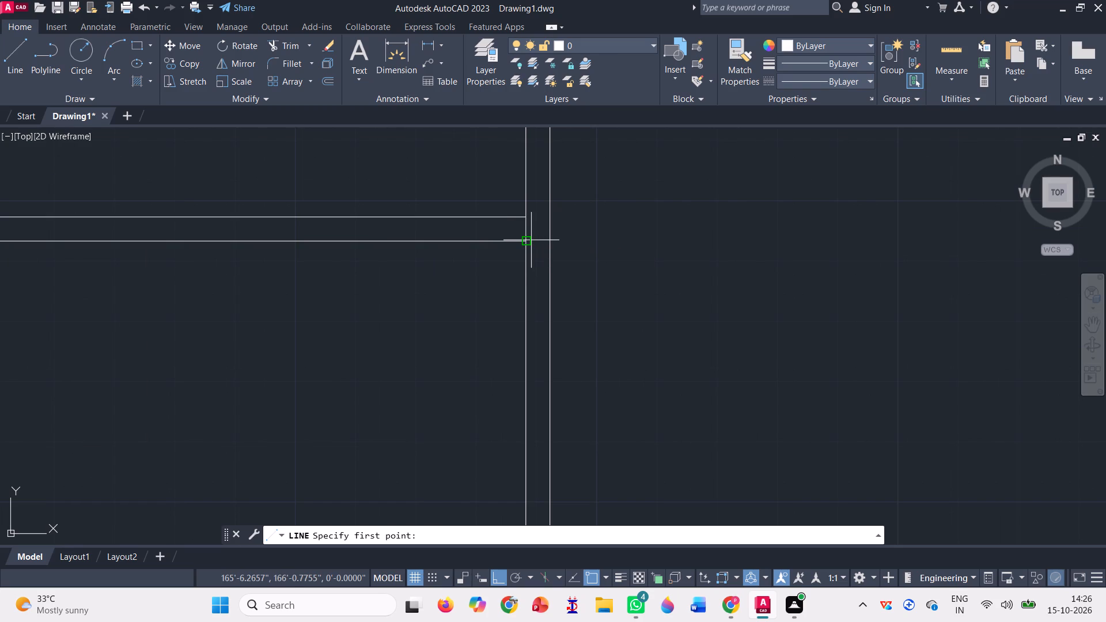
click(525, 242)
scroll(663, 278, down, 2)
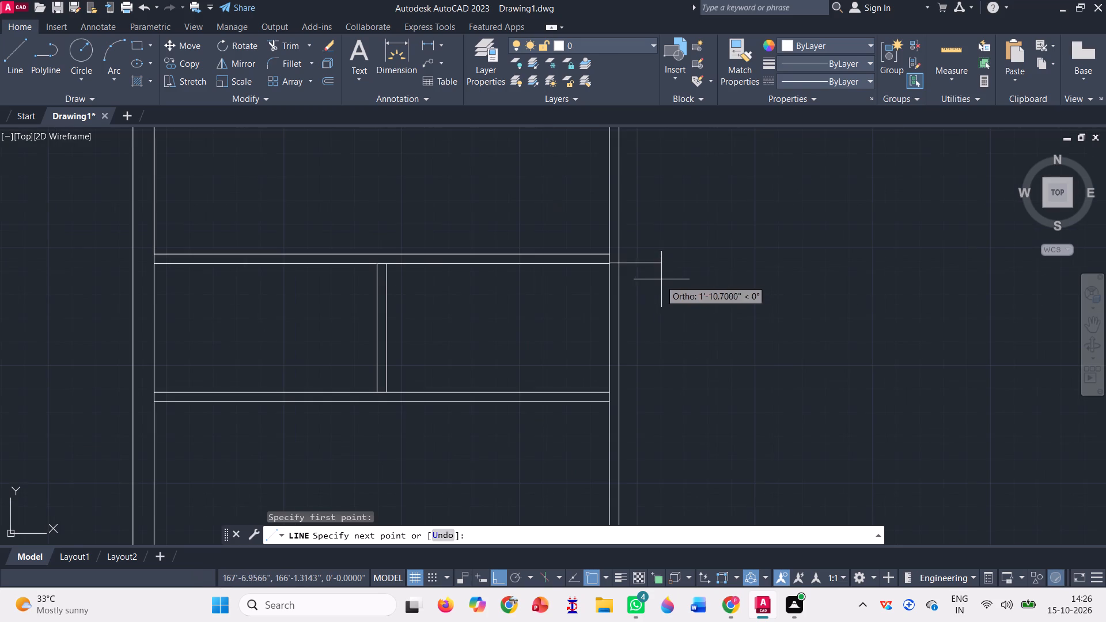
scroll(377, 256, up, 4)
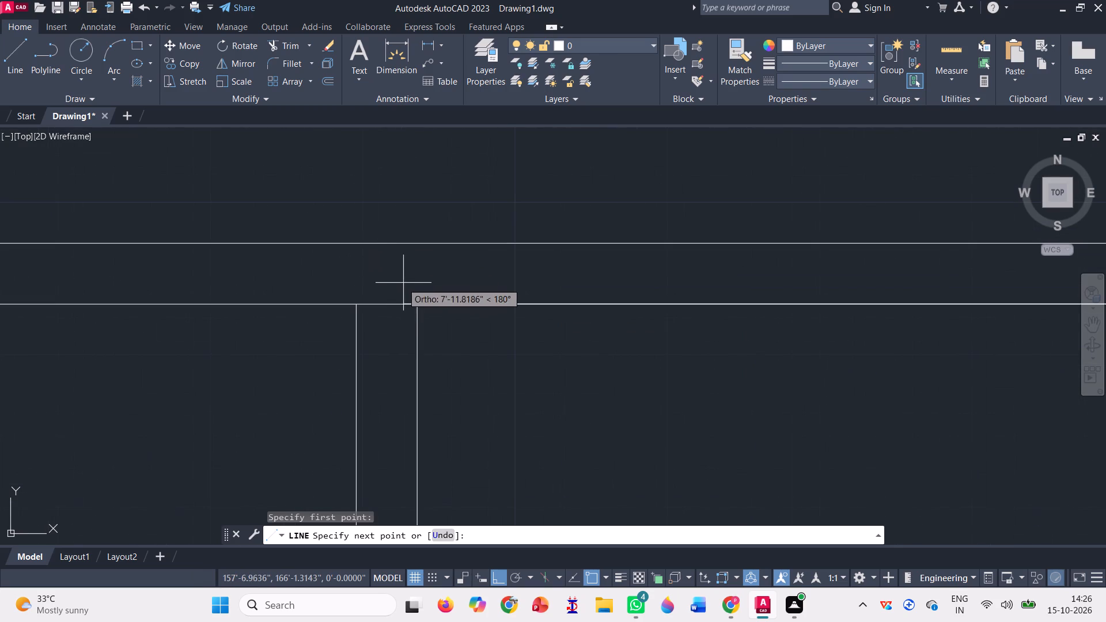
click(416, 303)
scroll(404, 272, down, 2)
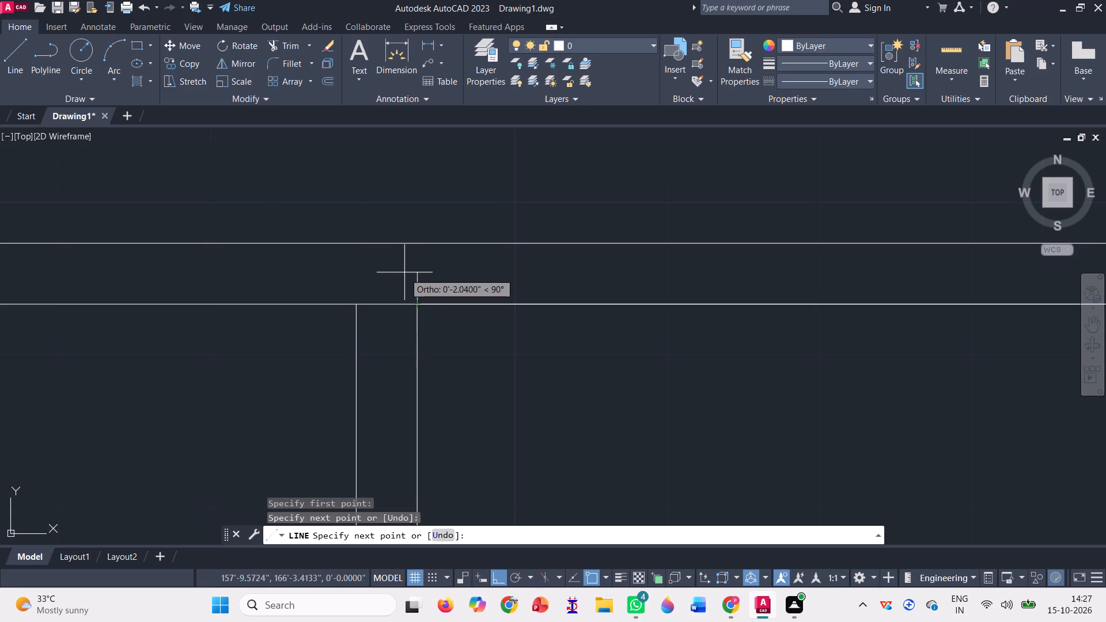
scroll(404, 272, down, 1)
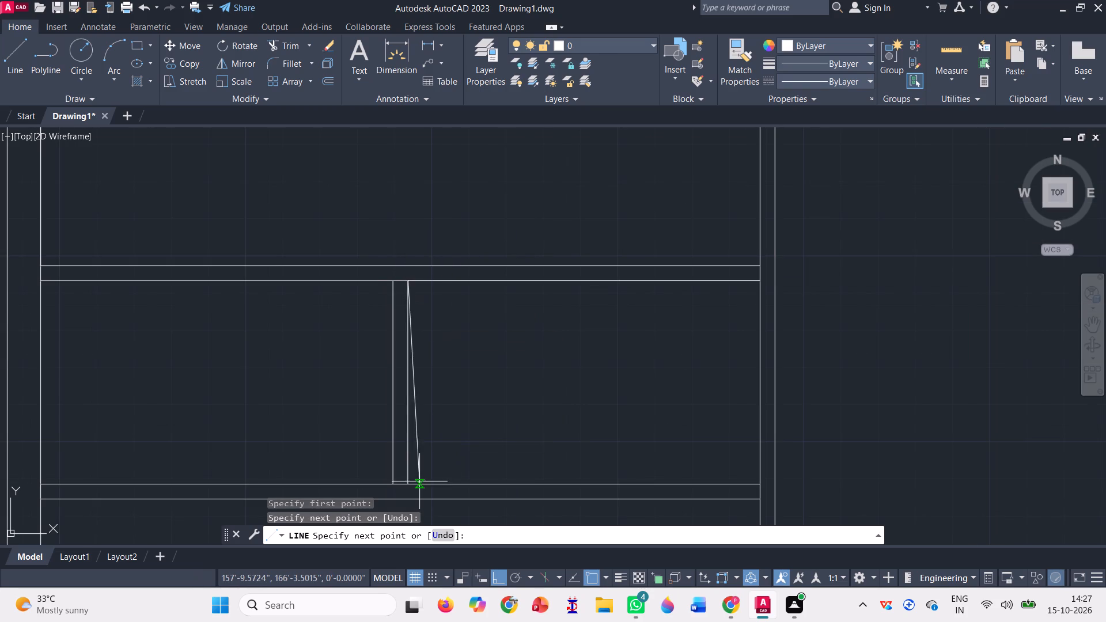
scroll(419, 481, up, 3)
scroll(401, 445, down, 2)
scroll(388, 462, up, 3)
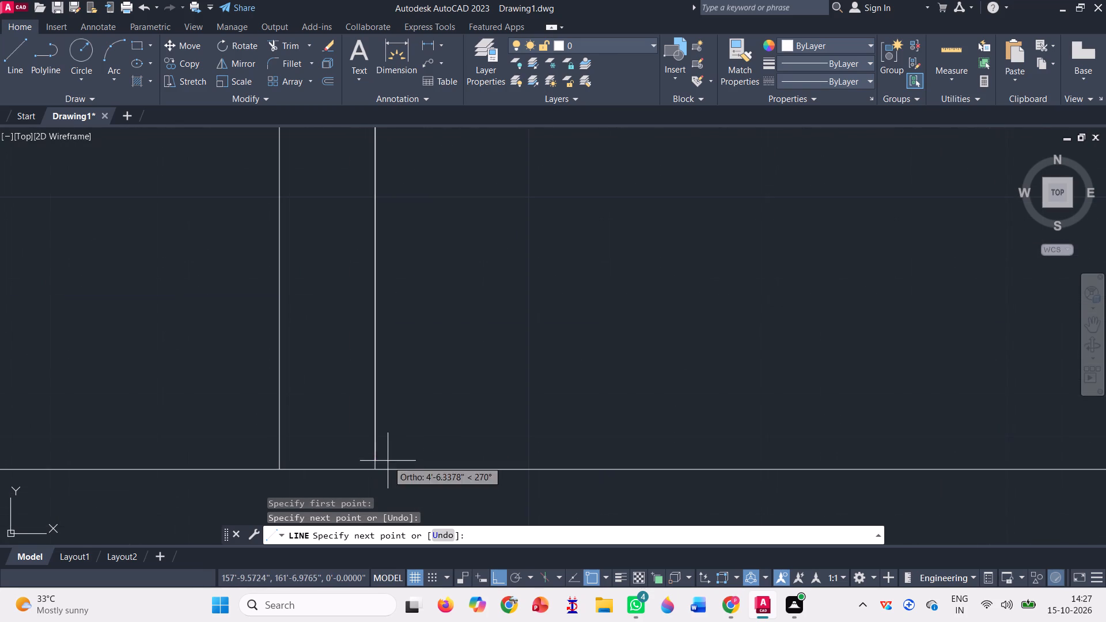
click(372, 471)
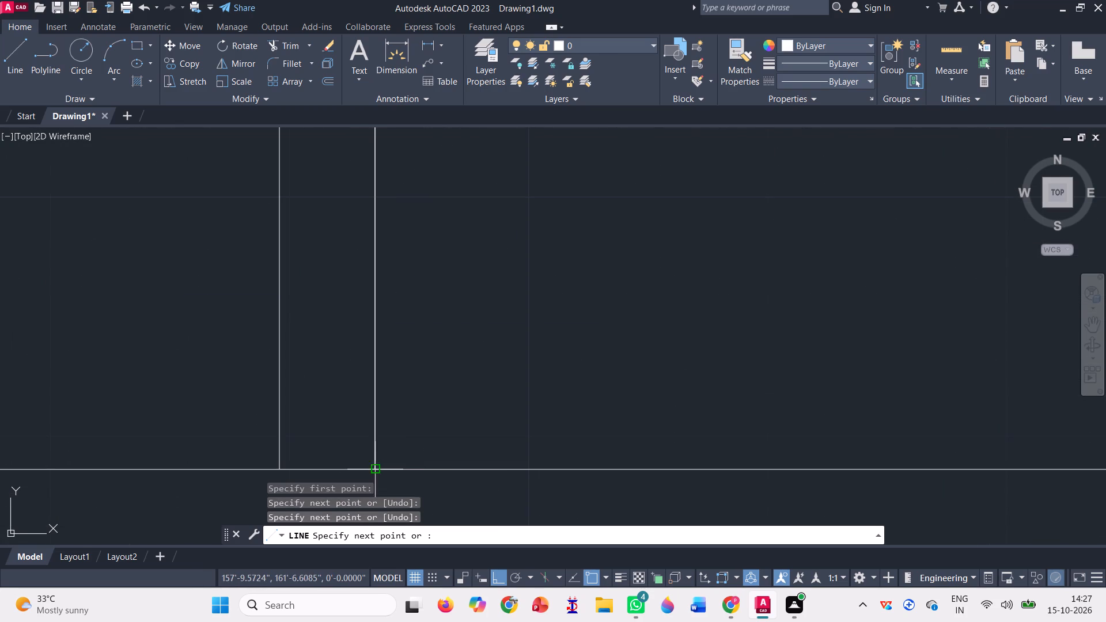
scroll(212, 451, down, 2)
scroll(552, 447, down, 2)
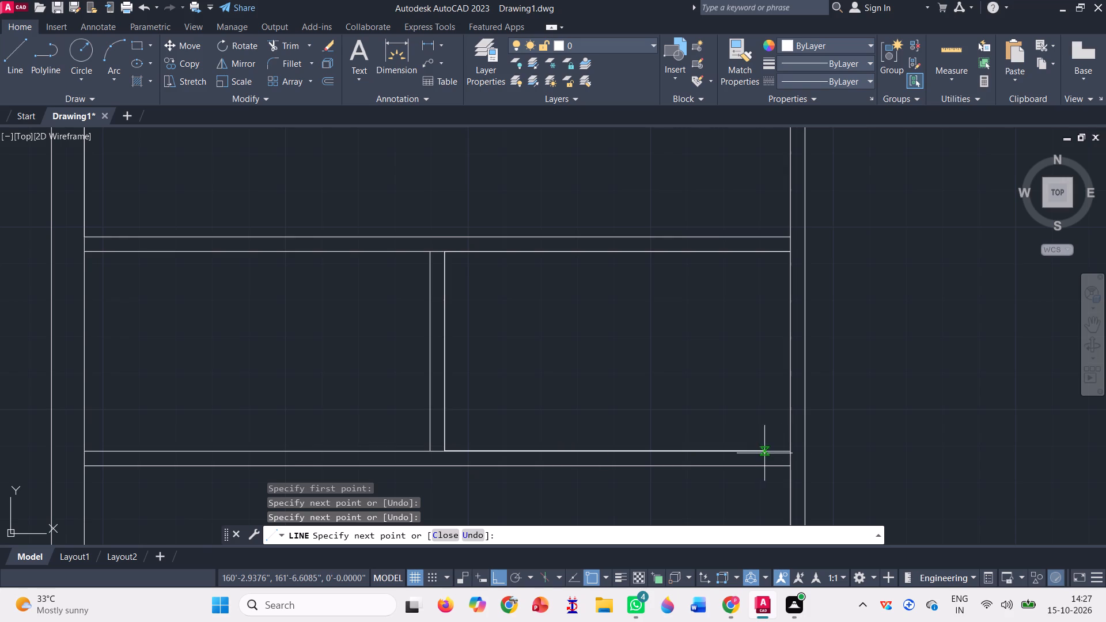
click(788, 451)
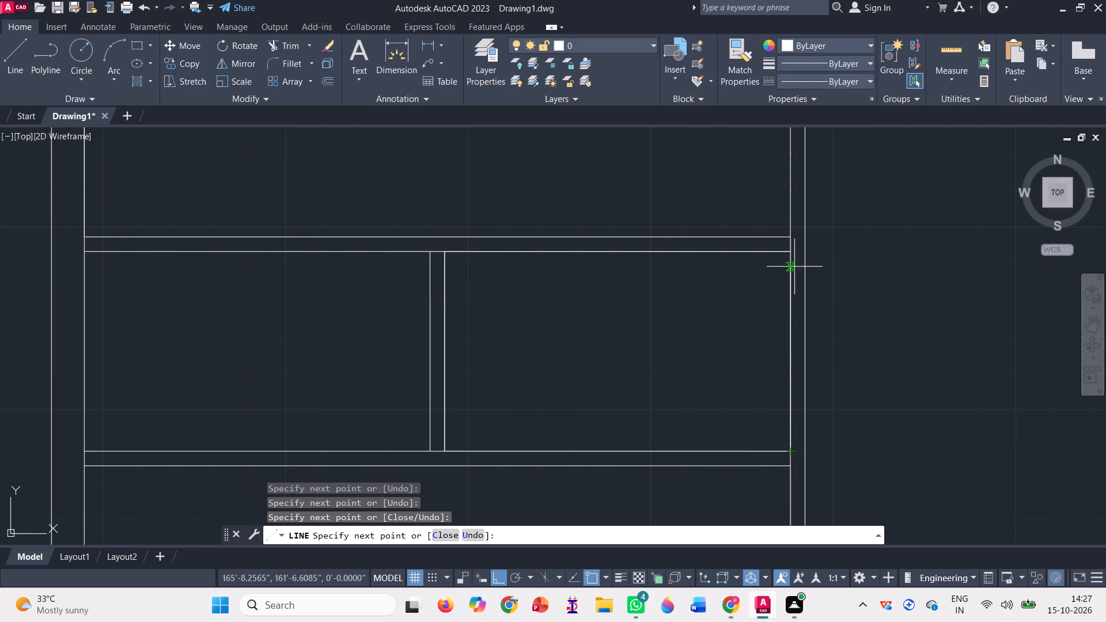
click(789, 255)
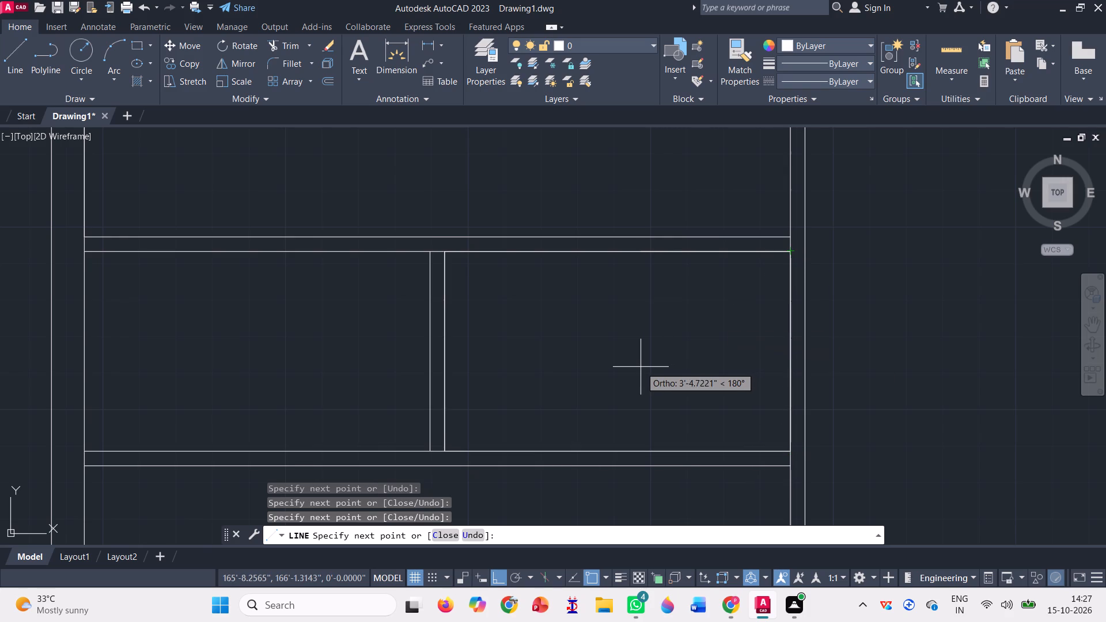
key(space)
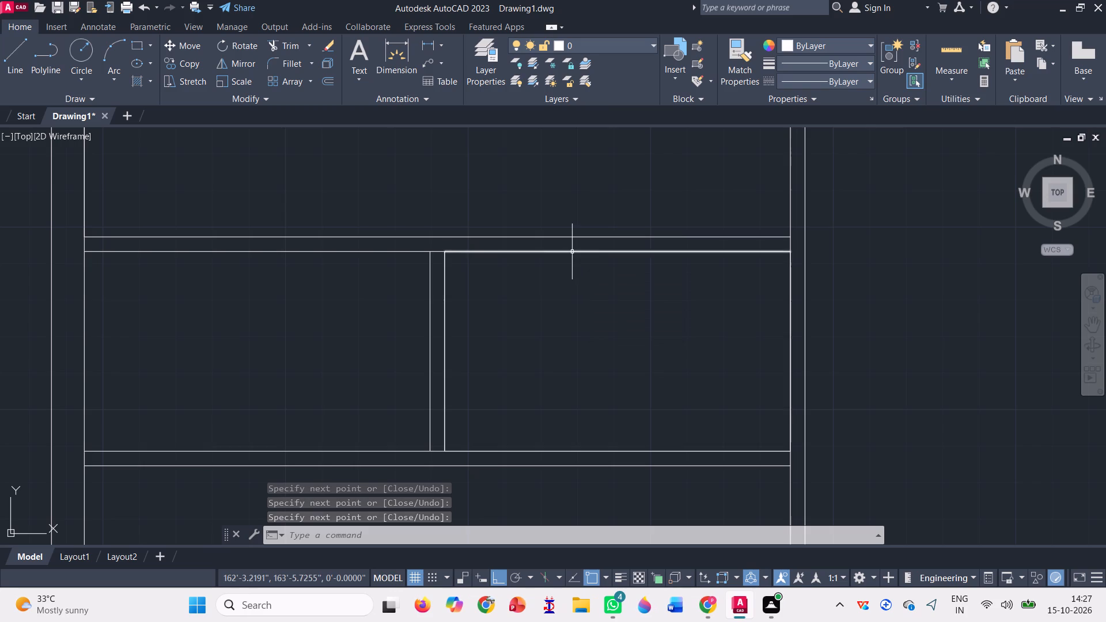
Join the four traced lines of the small room into a single closed polyline.
click(572, 252)
click(444, 359)
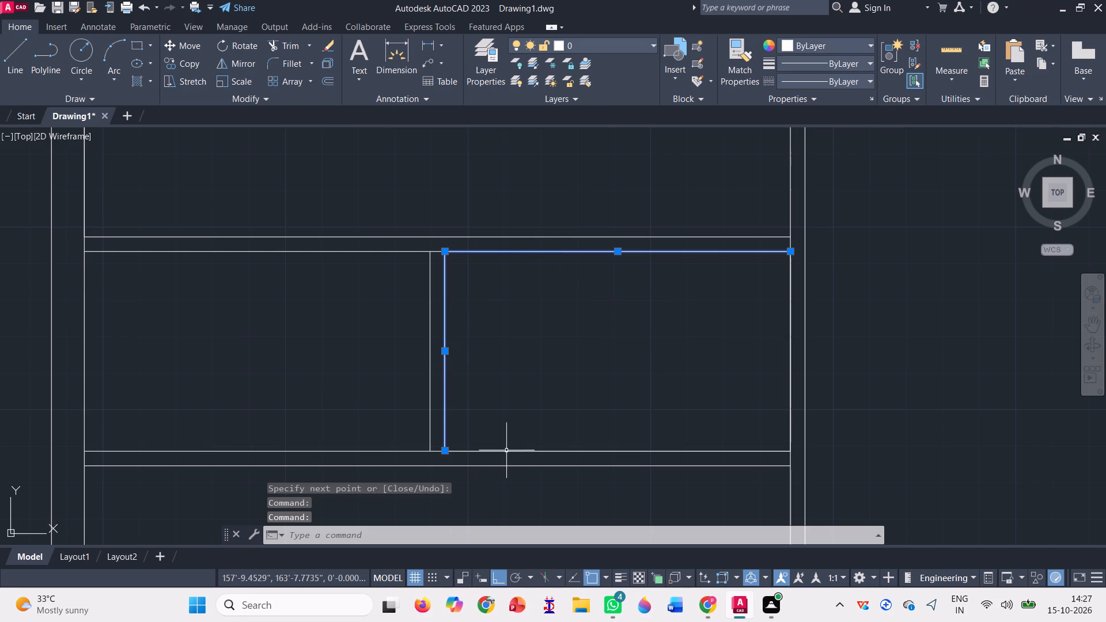
click(517, 449)
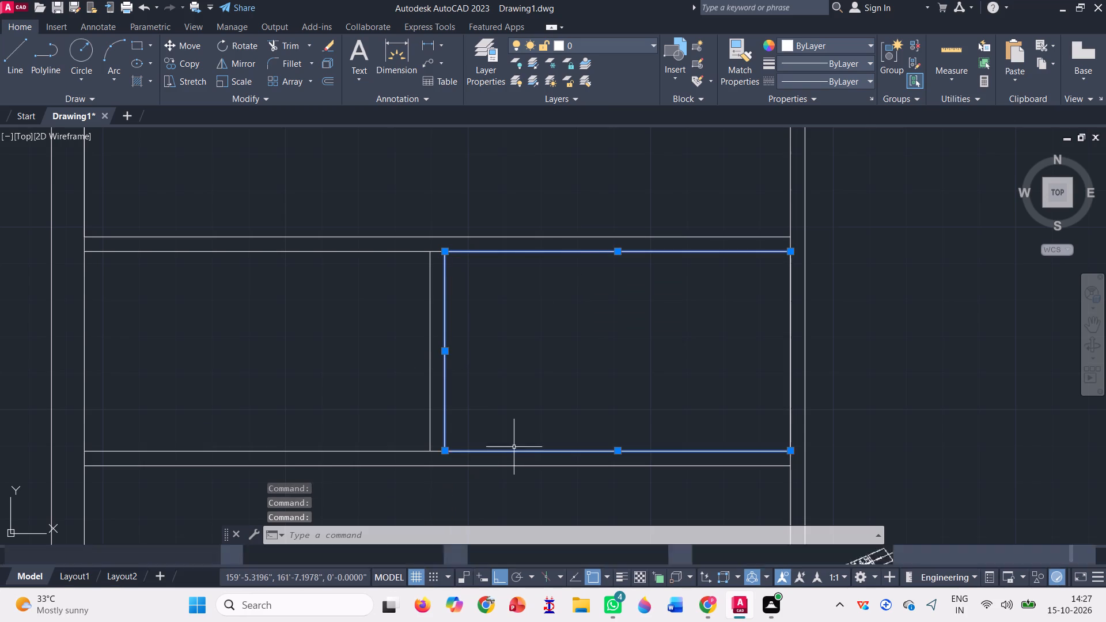
click(791, 333)
key(j)
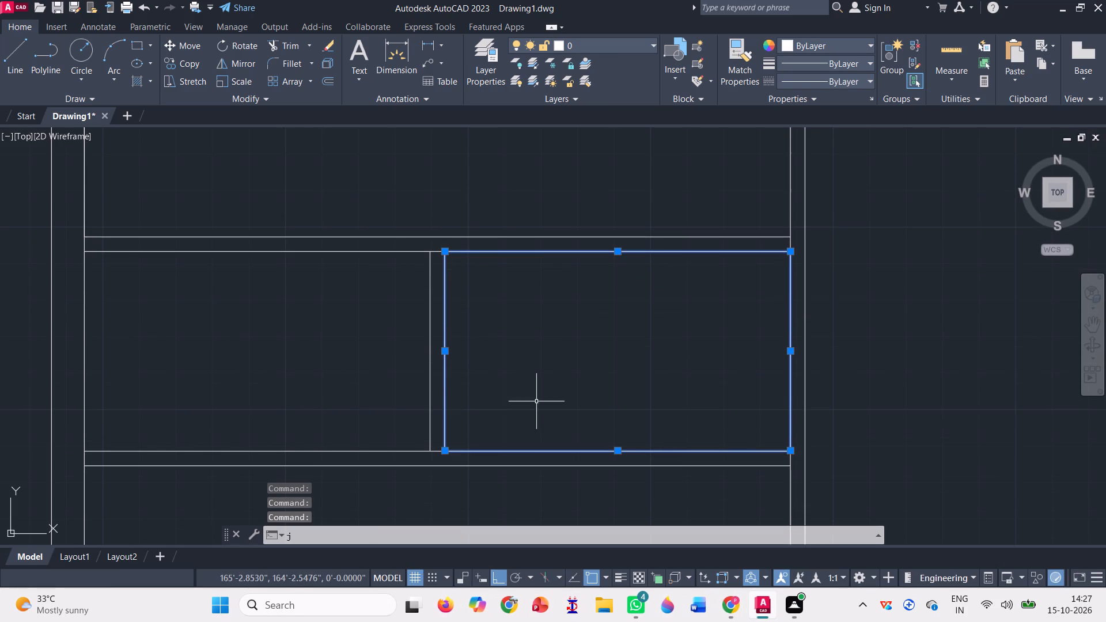
key(Return)
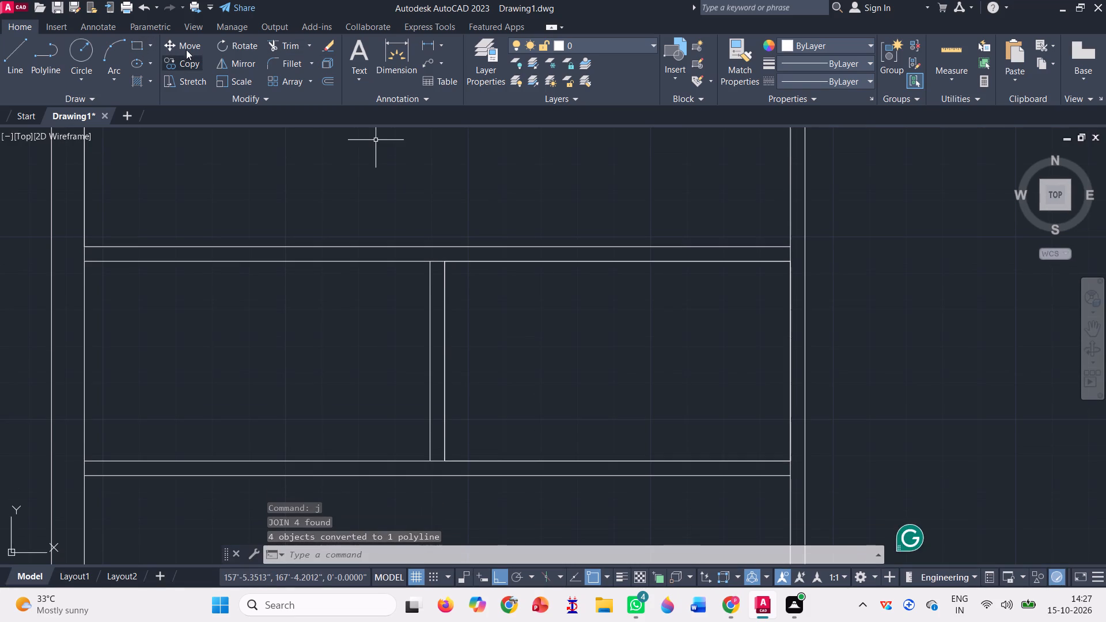
Move the joined rectangle by its upper-left corner to the foot of the lower-right room's left partition, at that wall's outer face.
click(185, 45)
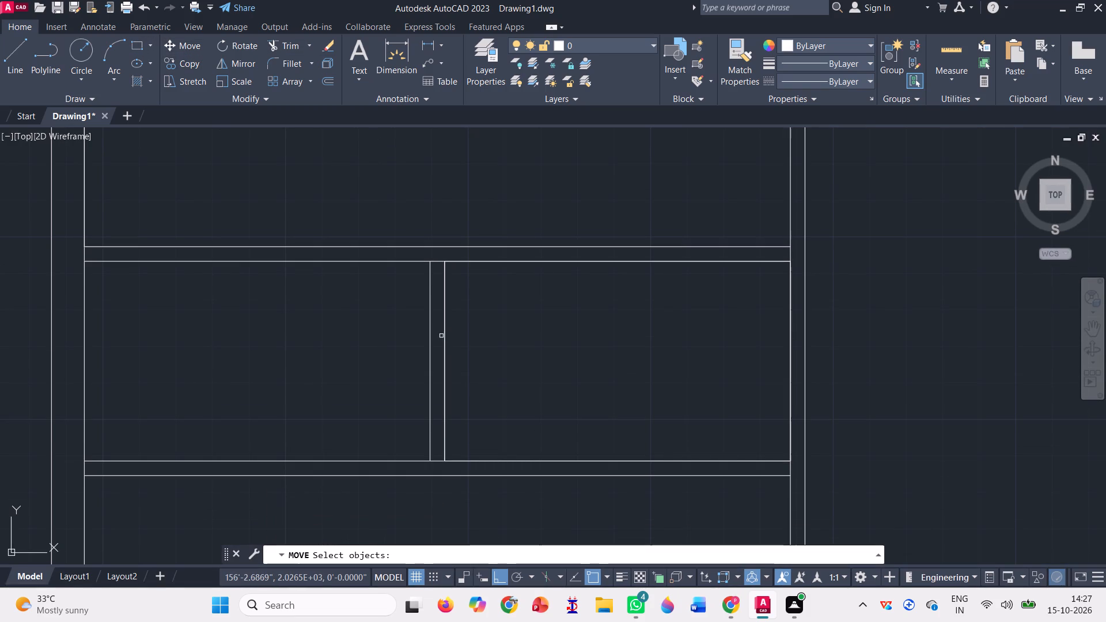
click(443, 336)
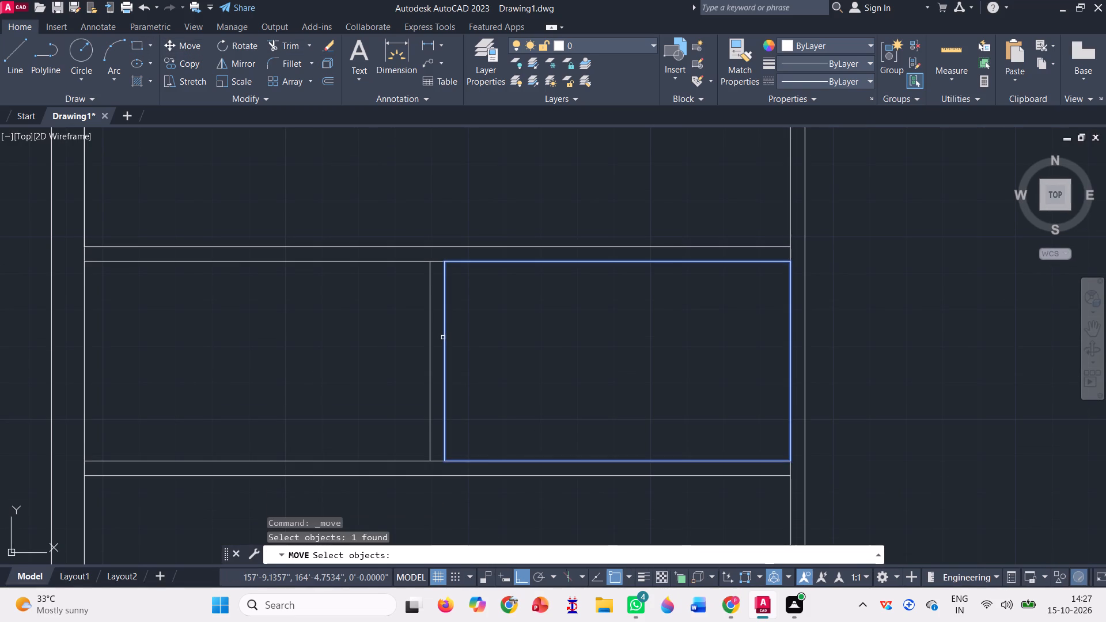
key(space)
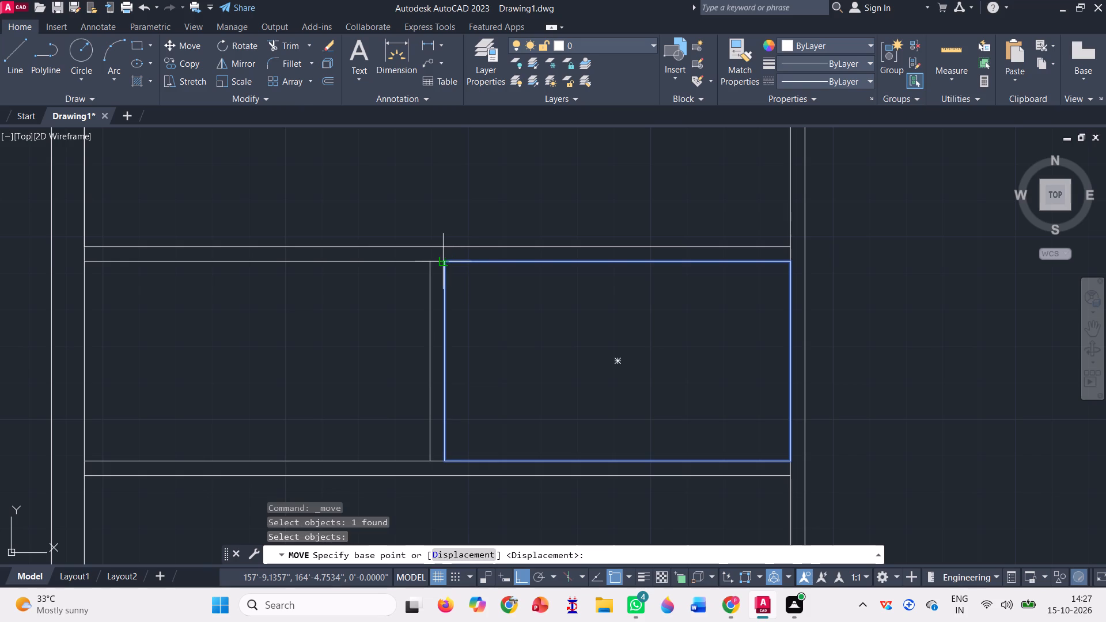
scroll(452, 261, up, 2)
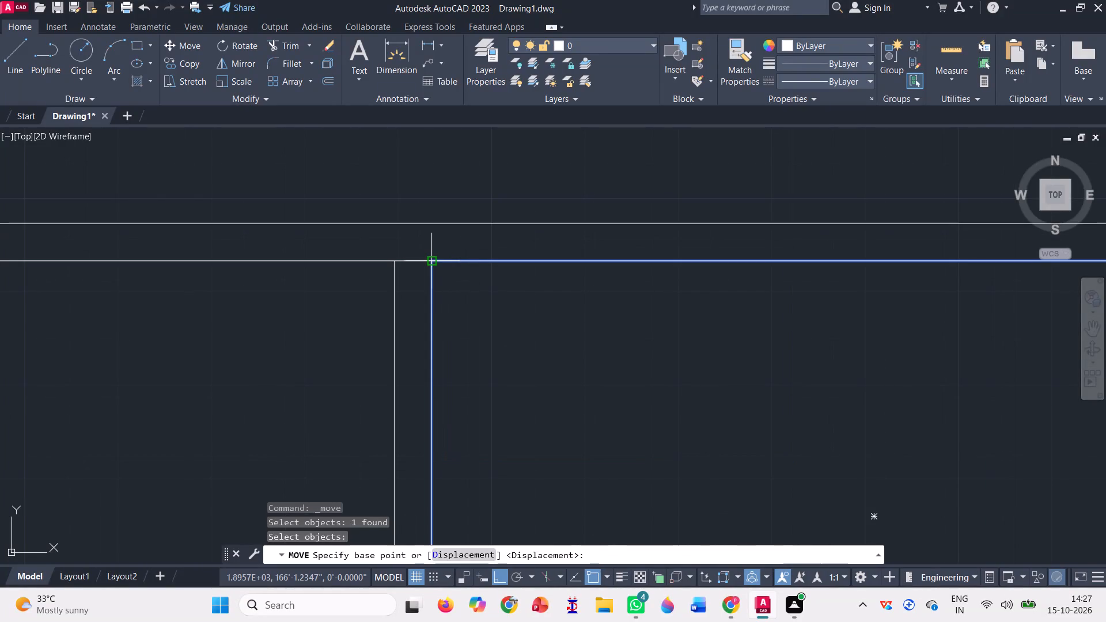
click(433, 262)
scroll(426, 223, down, 6)
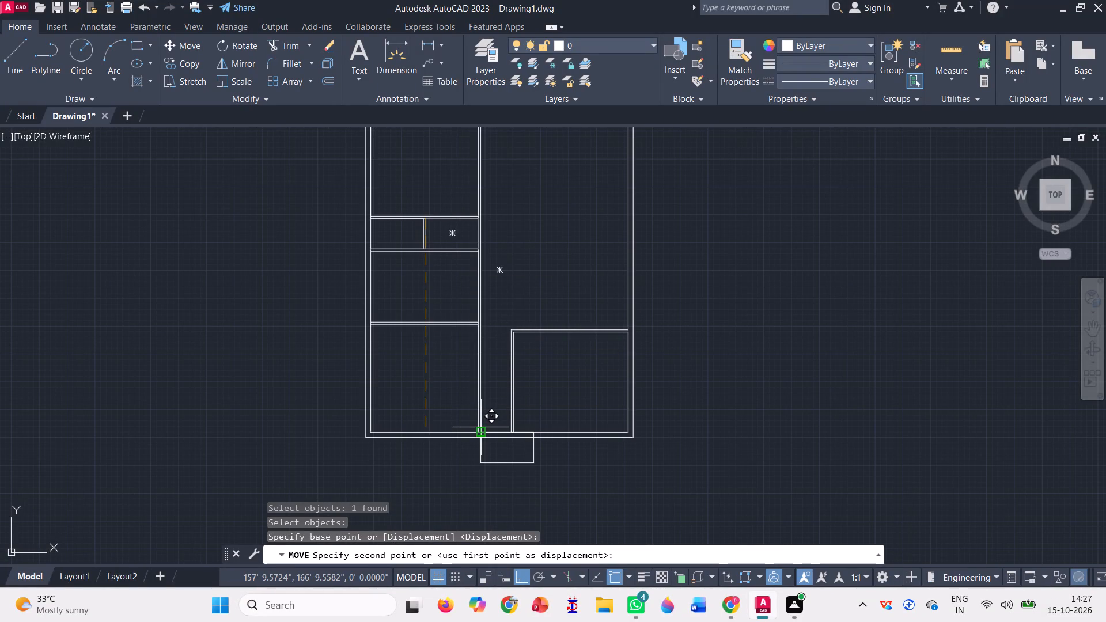
key(F8)
scroll(498, 401, up, 3)
scroll(536, 337, down, 2)
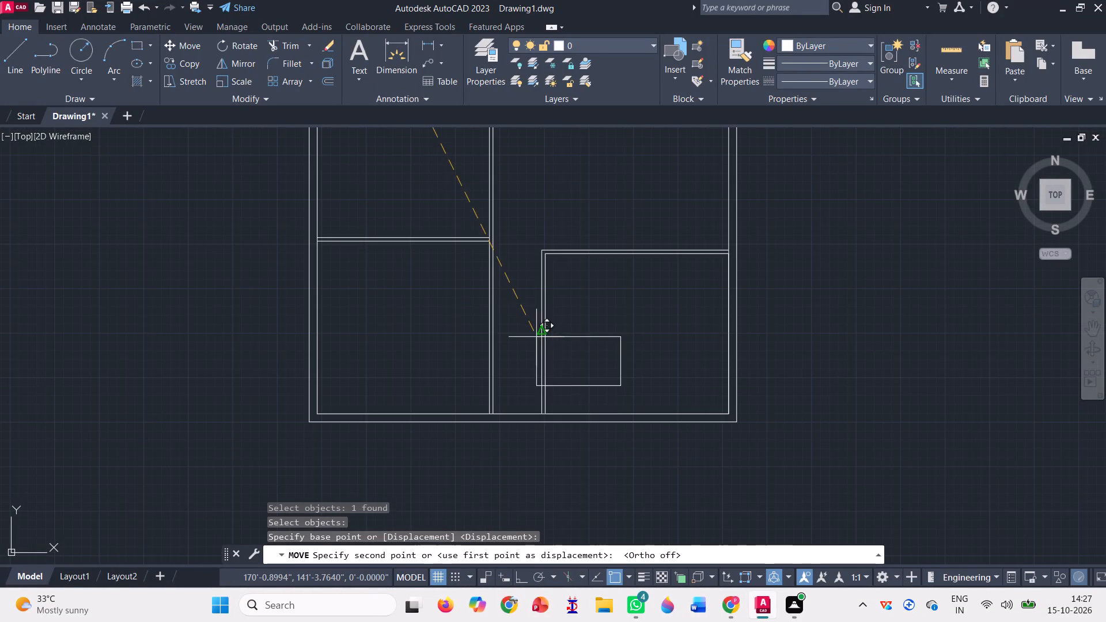
scroll(546, 416, up, 4)
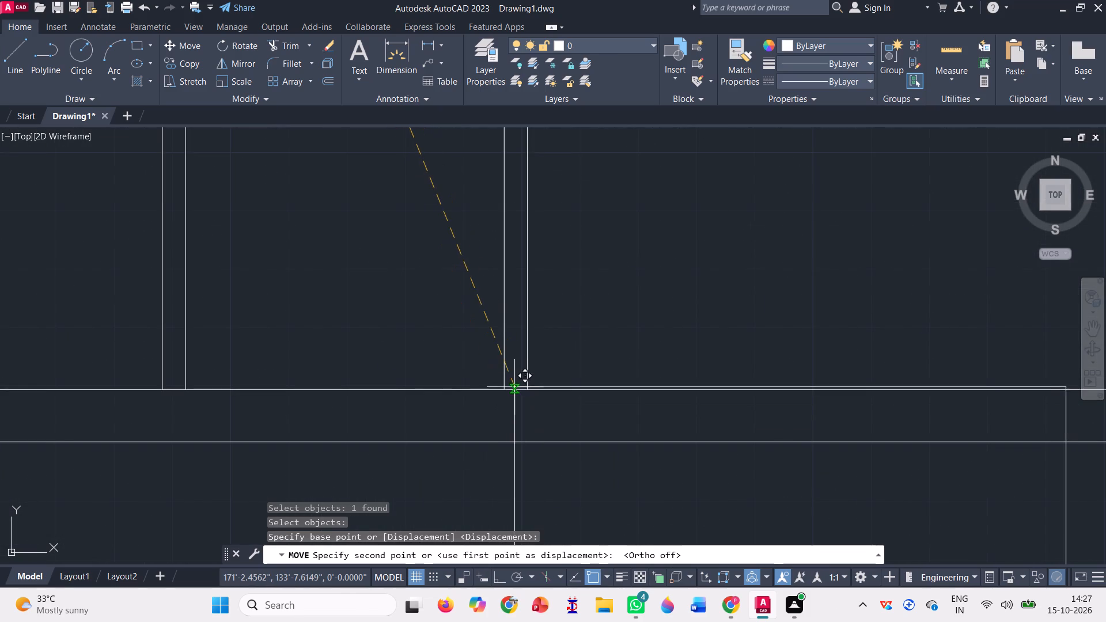
click(503, 387)
Rotate the moved rectangle 90° about its upper-left corner so that it stands upright inside the lower-right room.
scroll(509, 415, down, 3)
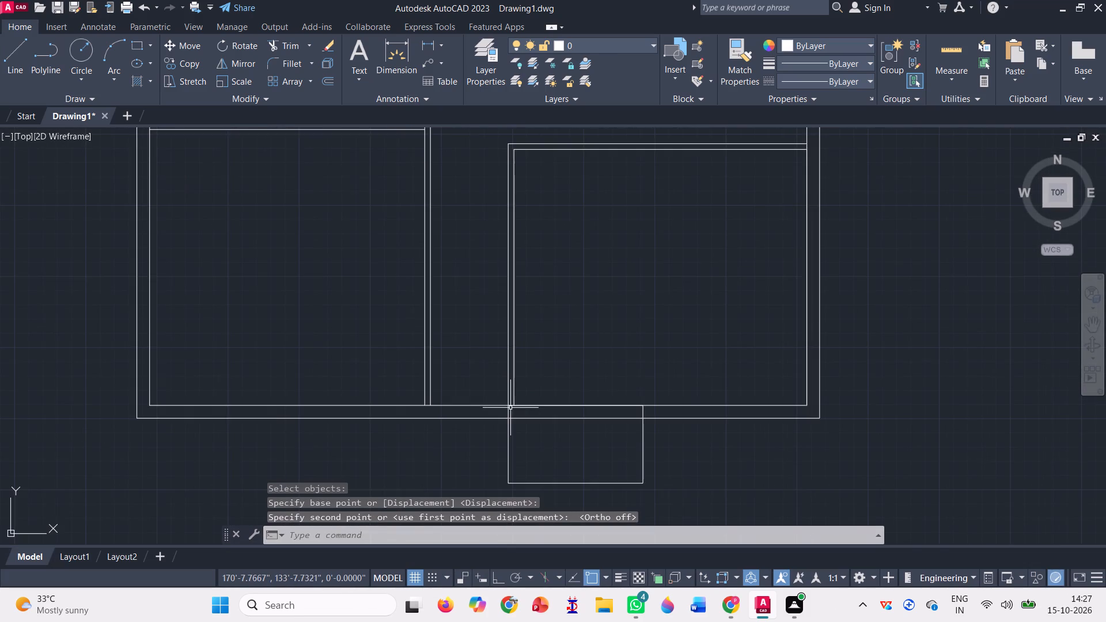
scroll(510, 408, down, 1)
click(236, 48)
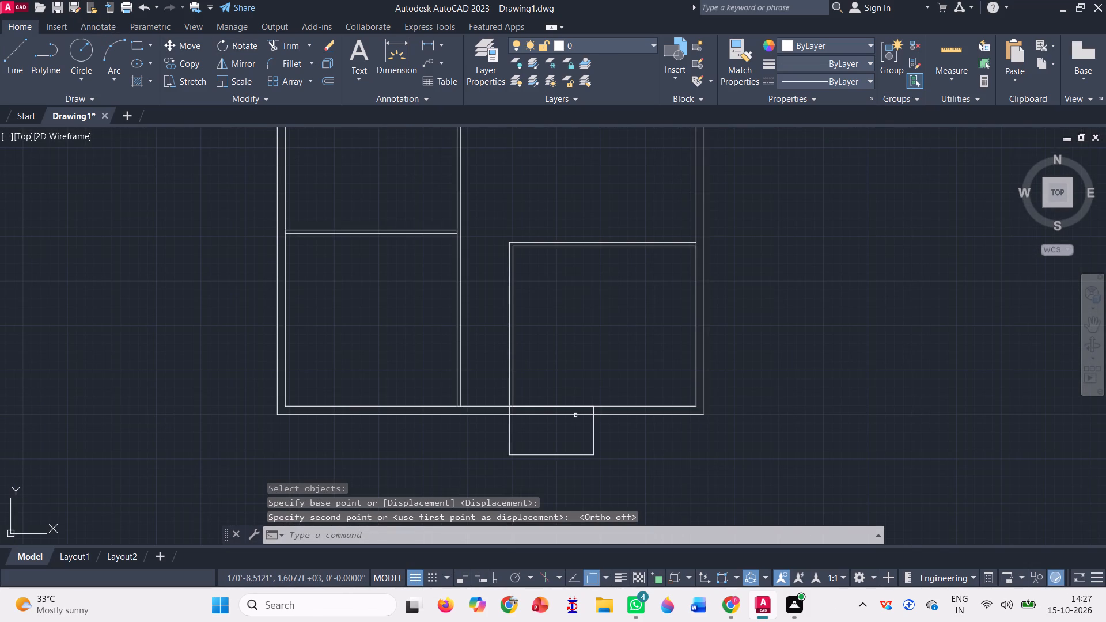
click(609, 459)
click(577, 452)
key(space)
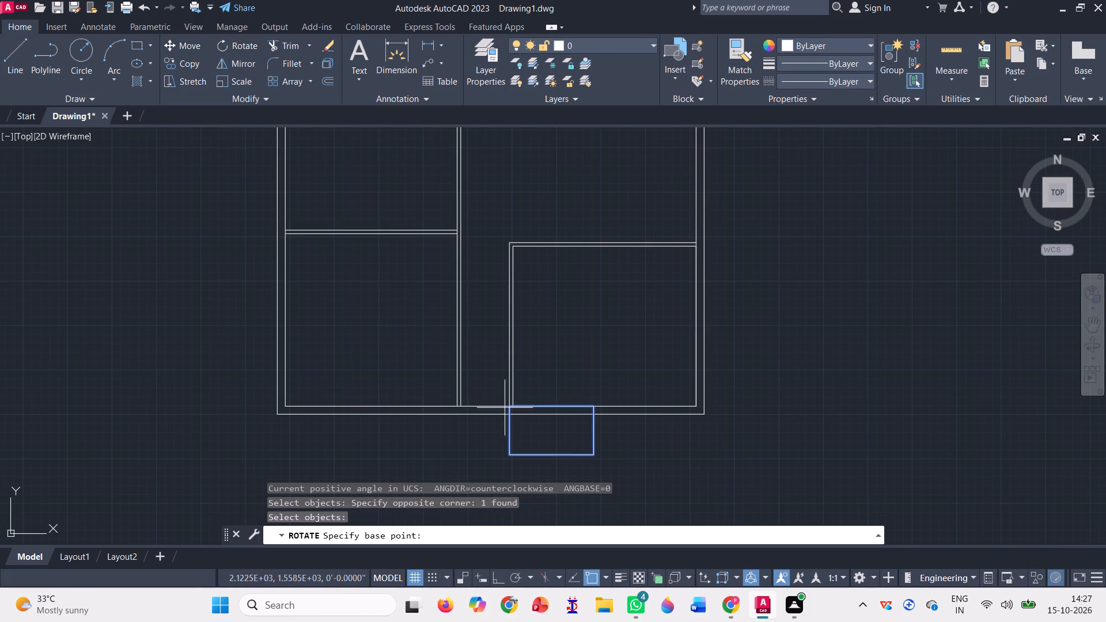
scroll(505, 404, up, 6)
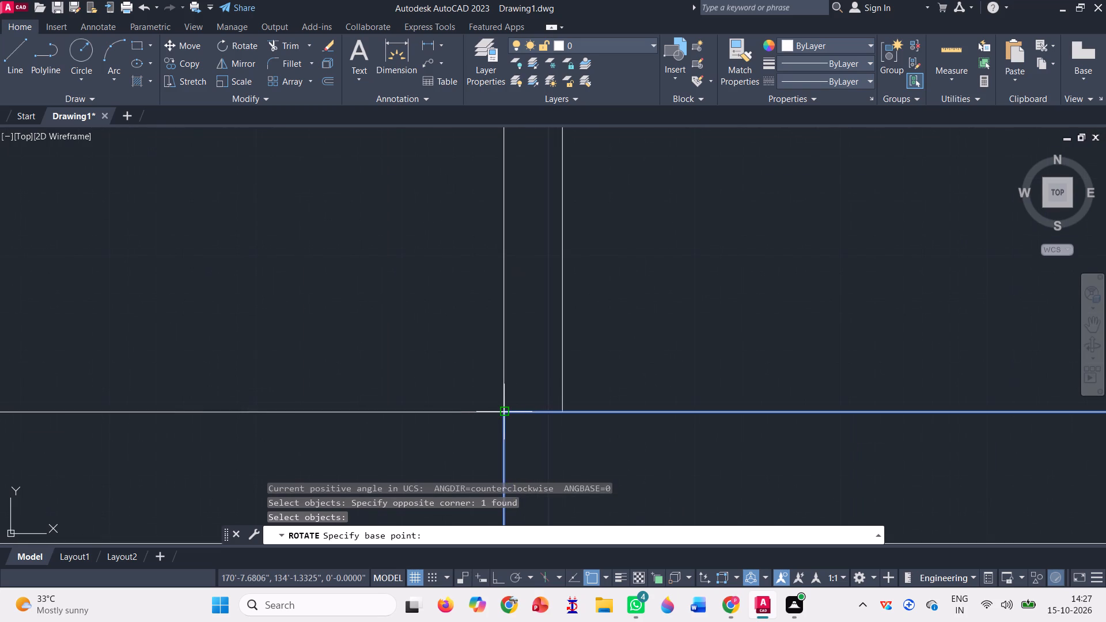
click(507, 407)
scroll(507, 407, down, 5)
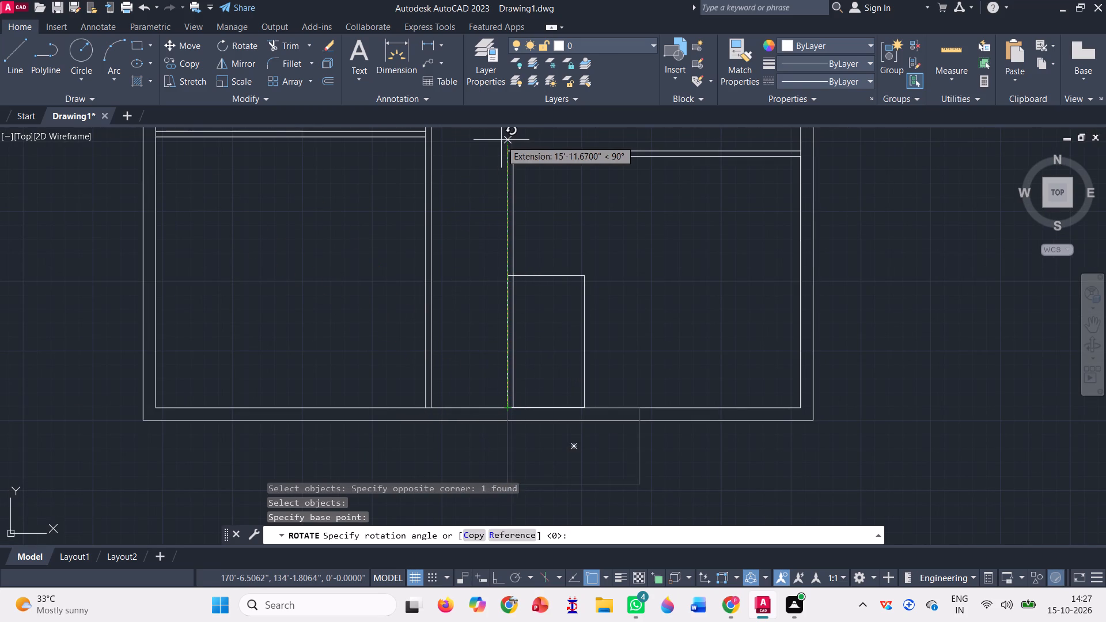
key(F8)
scroll(510, 380, down, 1)
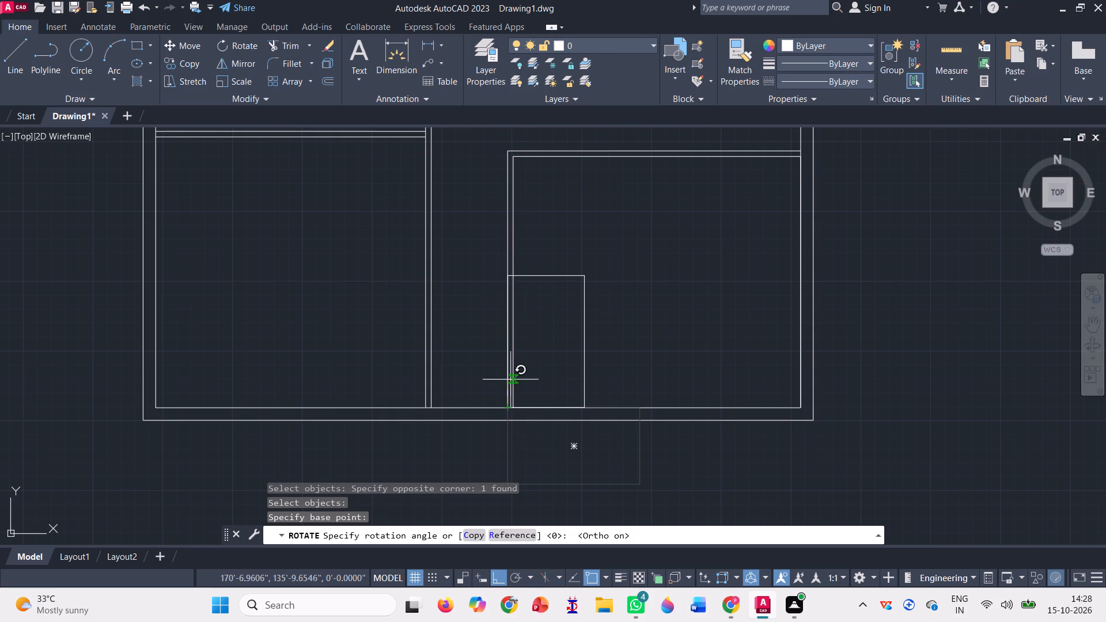
click(501, 162)
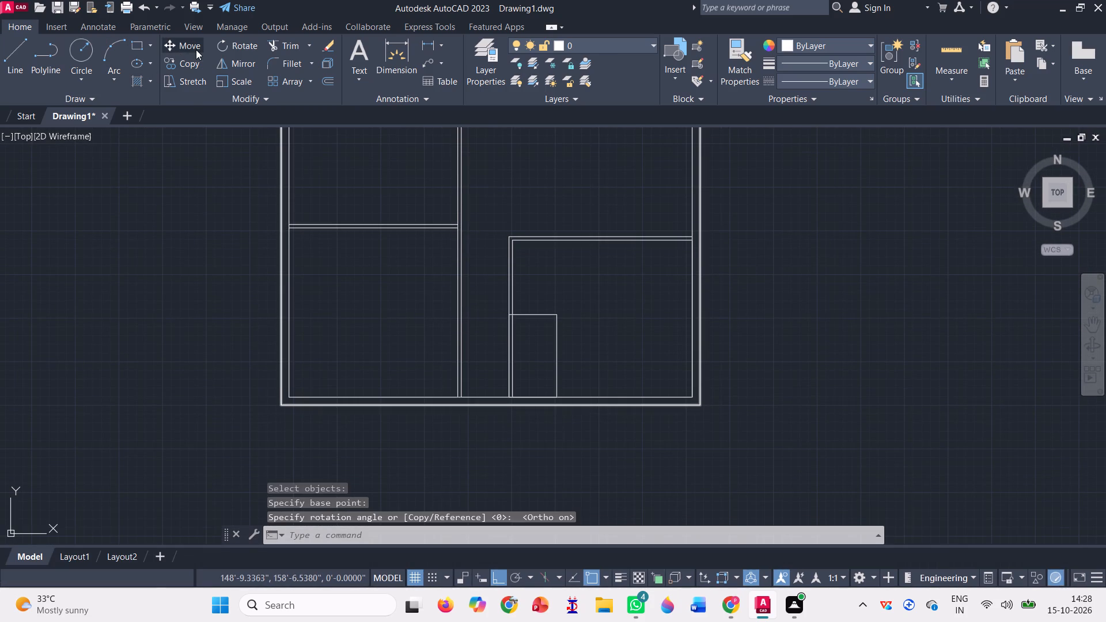
Move the upright rectangle by its lower-left corner to the foot of the central partition's left face, on the bottom wall's inner line.
click(196, 48)
click(575, 350)
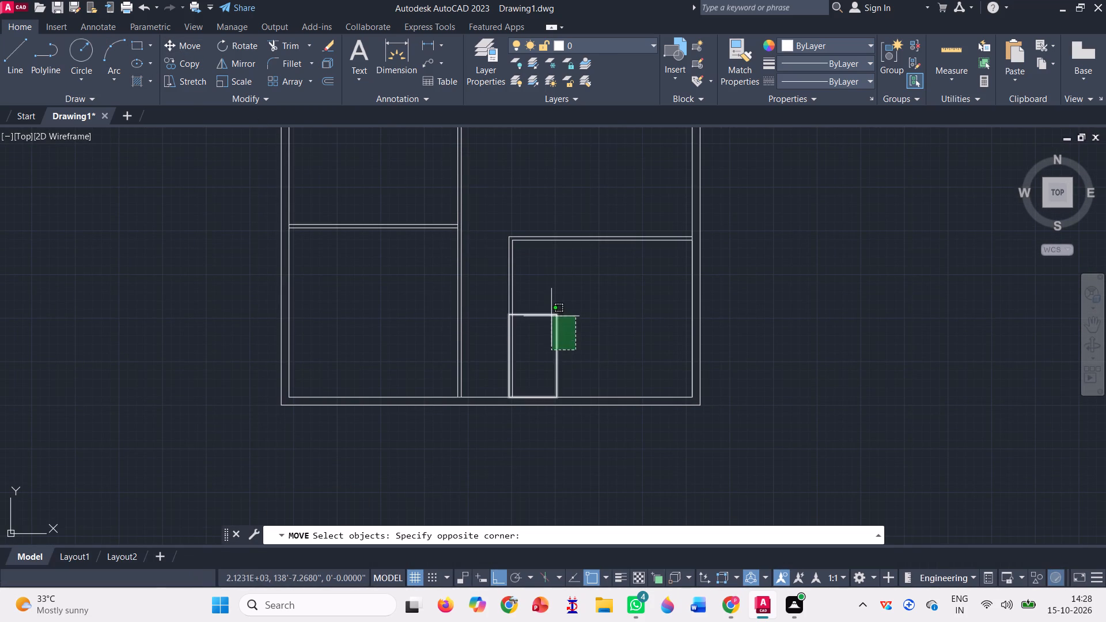
click(550, 314)
key(space)
scroll(559, 401, up, 3)
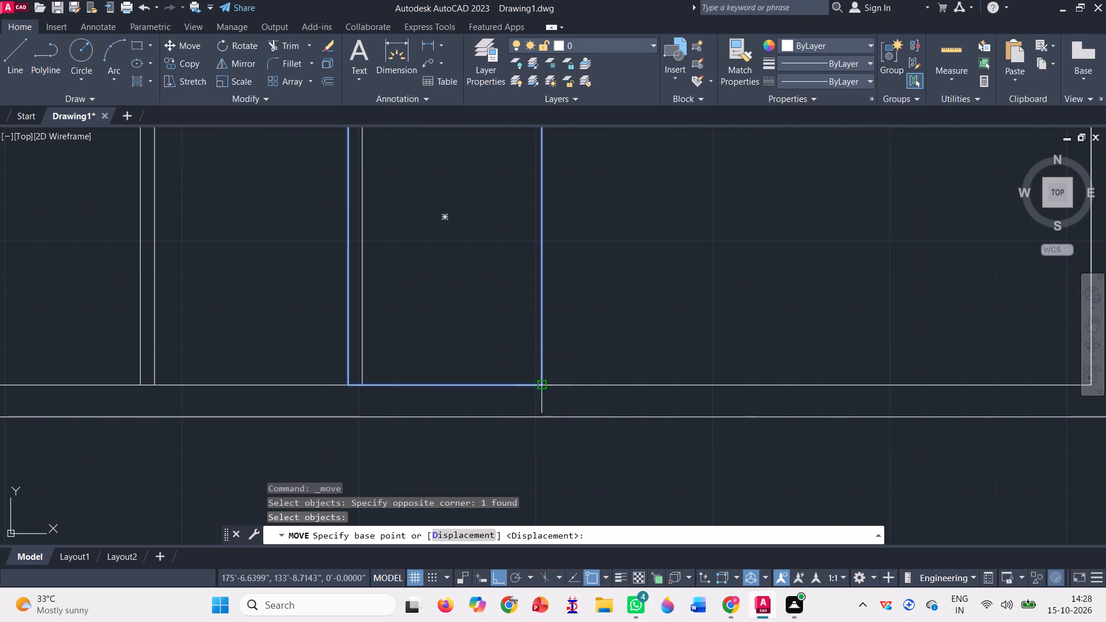
click(346, 386)
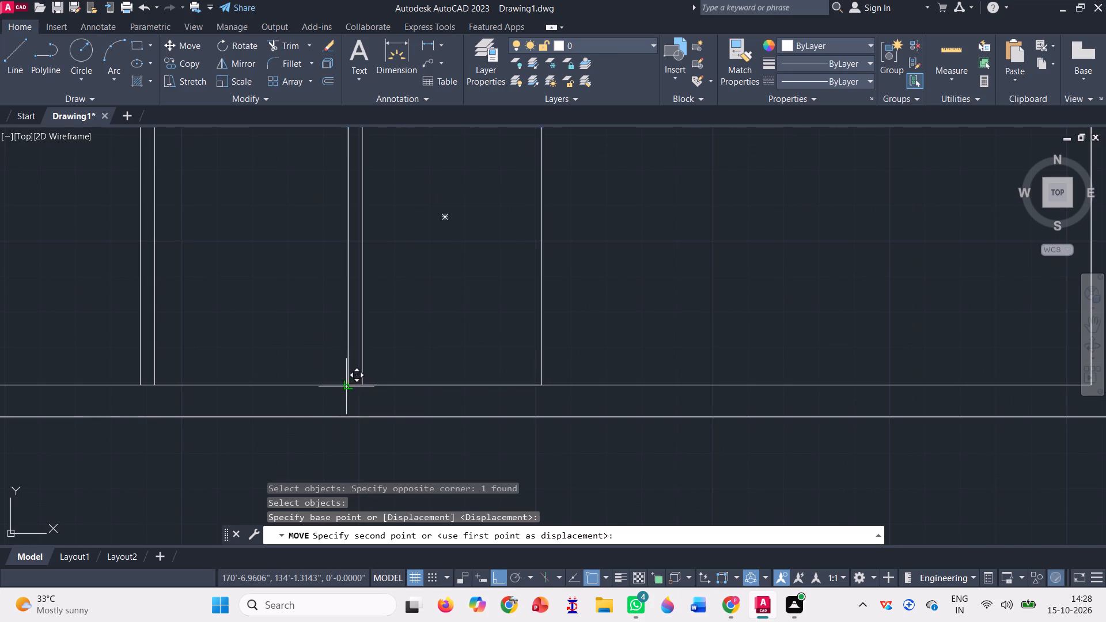
scroll(565, 388, down, 1)
scroll(312, 386, up, 2)
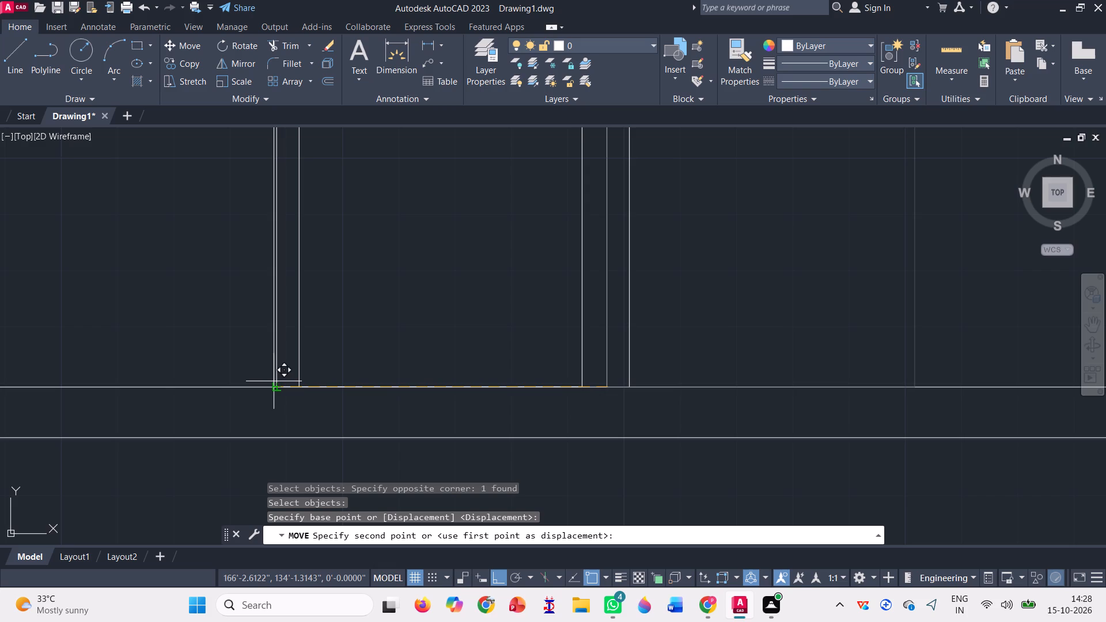
click(279, 385)
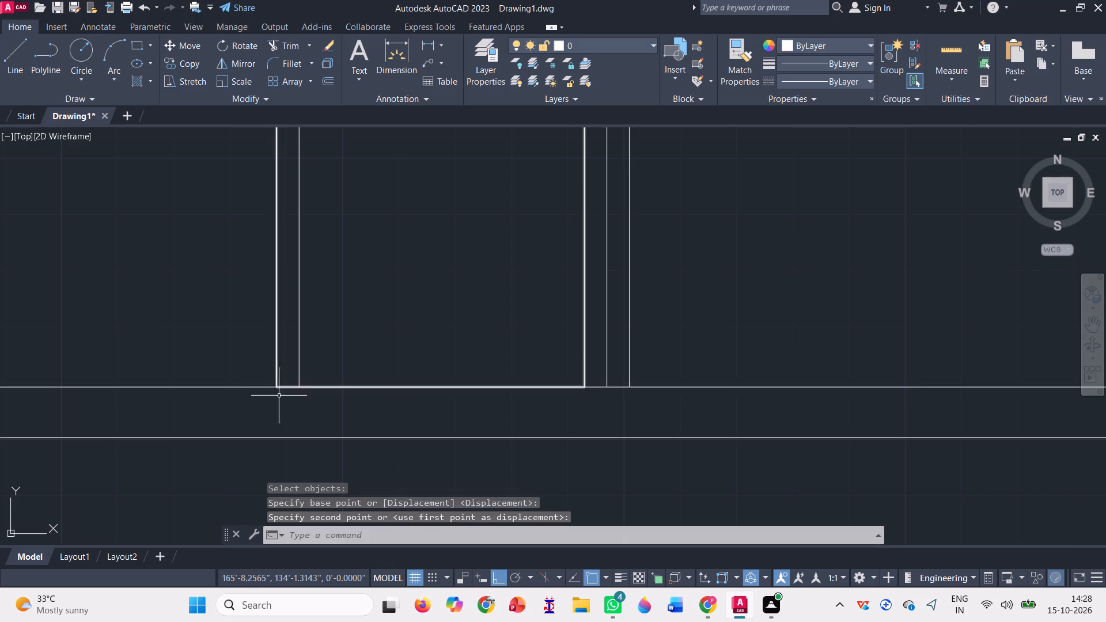
scroll(392, 435, down, 2)
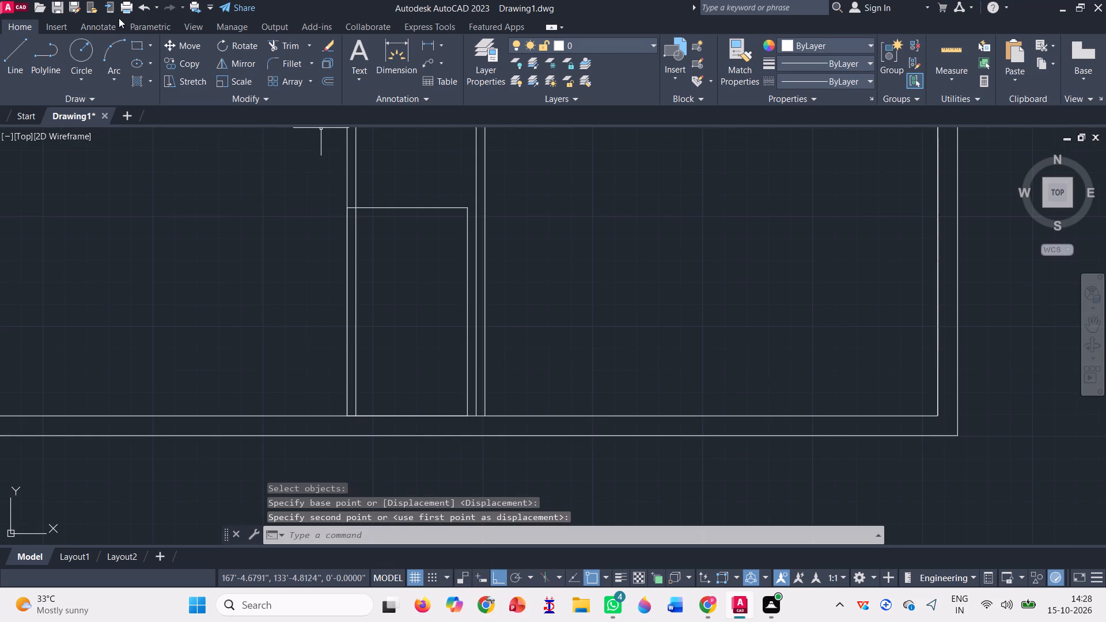
Move the rectangle by its lower-left corner from the central partition's left face to the foot of its right face.
click(175, 48)
click(429, 270)
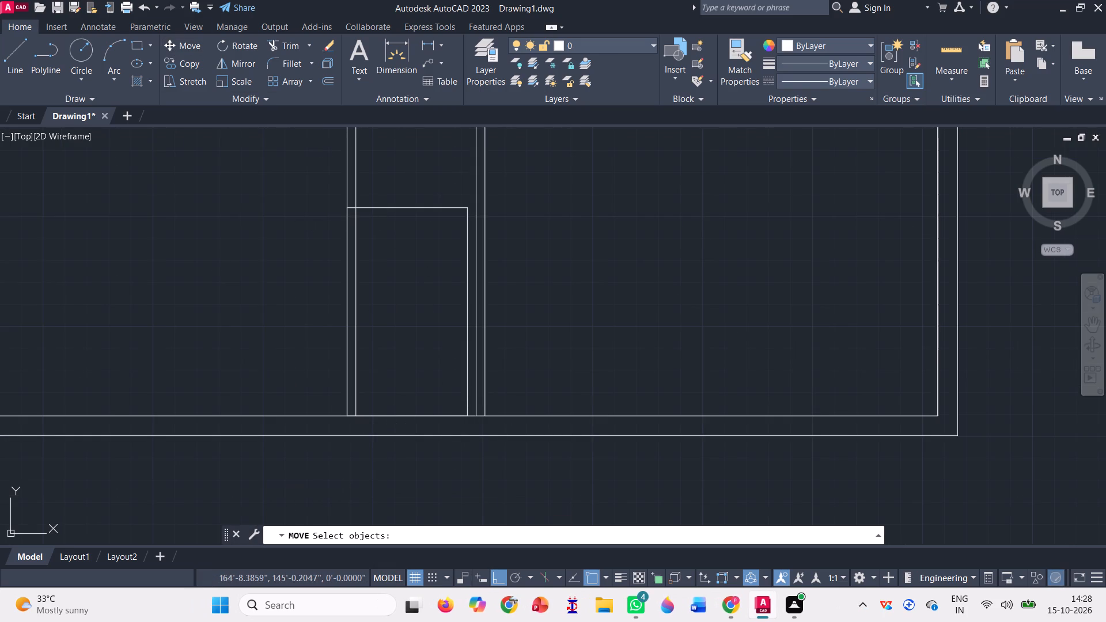
click(387, 161)
key(space)
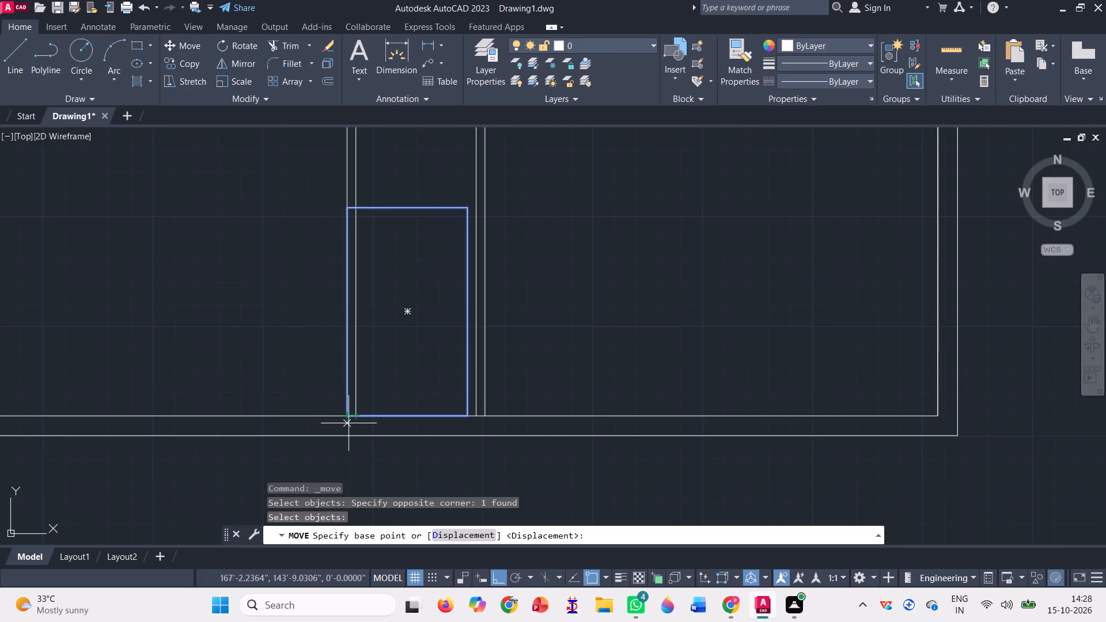
scroll(349, 423, up, 3)
click(333, 395)
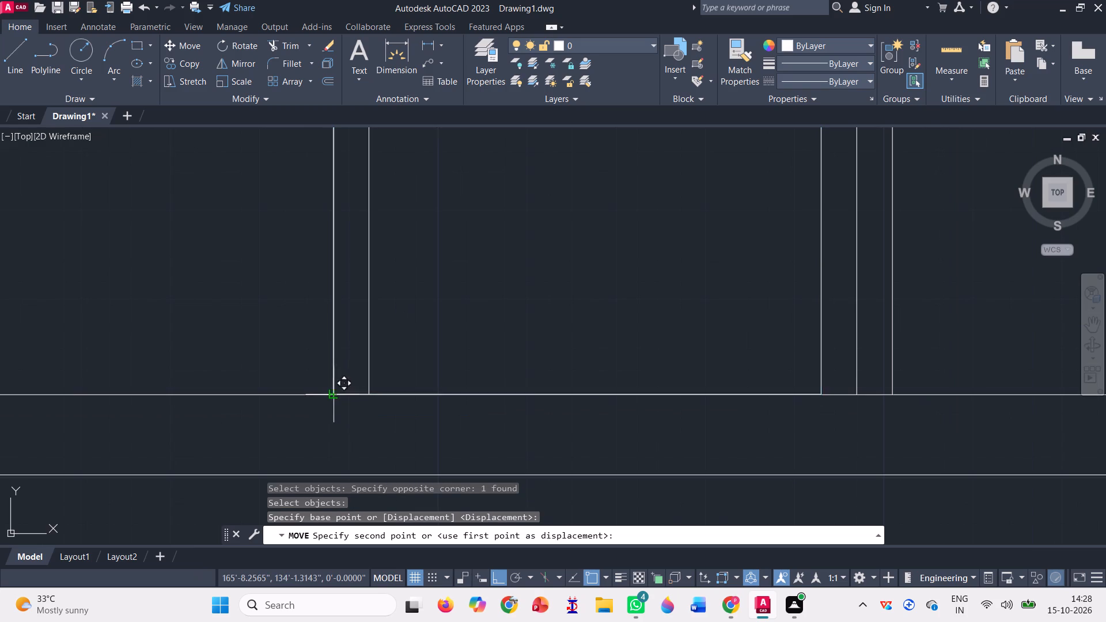
click(368, 395)
scroll(407, 440, down, 3)
Offset the moved rectangle outward by 4" to form the small room's partition thickness.
key(space)
scroll(407, 440, down, 1)
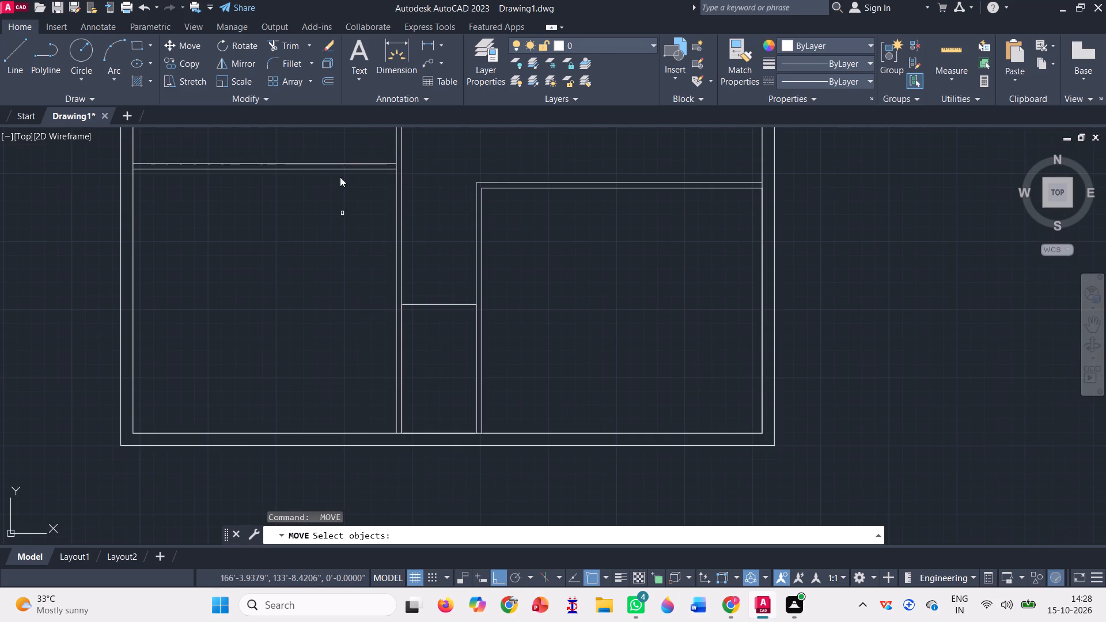
click(325, 84)
key(space)
click(443, 303)
click(438, 283)
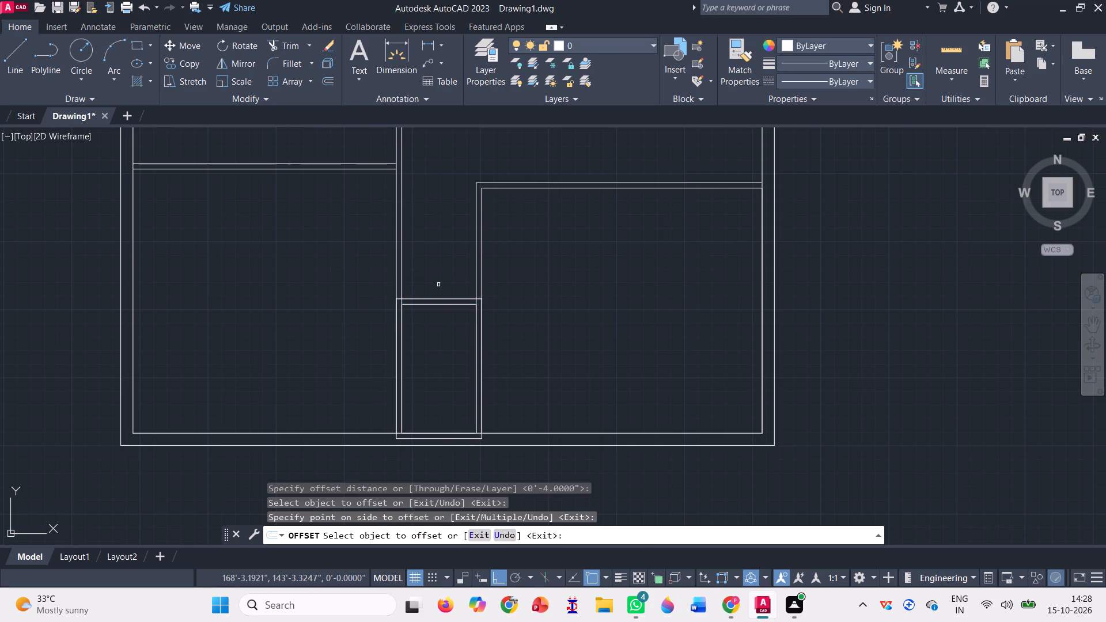
key(space)
Trim the offset outline's top line where it crosses the two adjoining partitions, and trim away its left side.
click(286, 39)
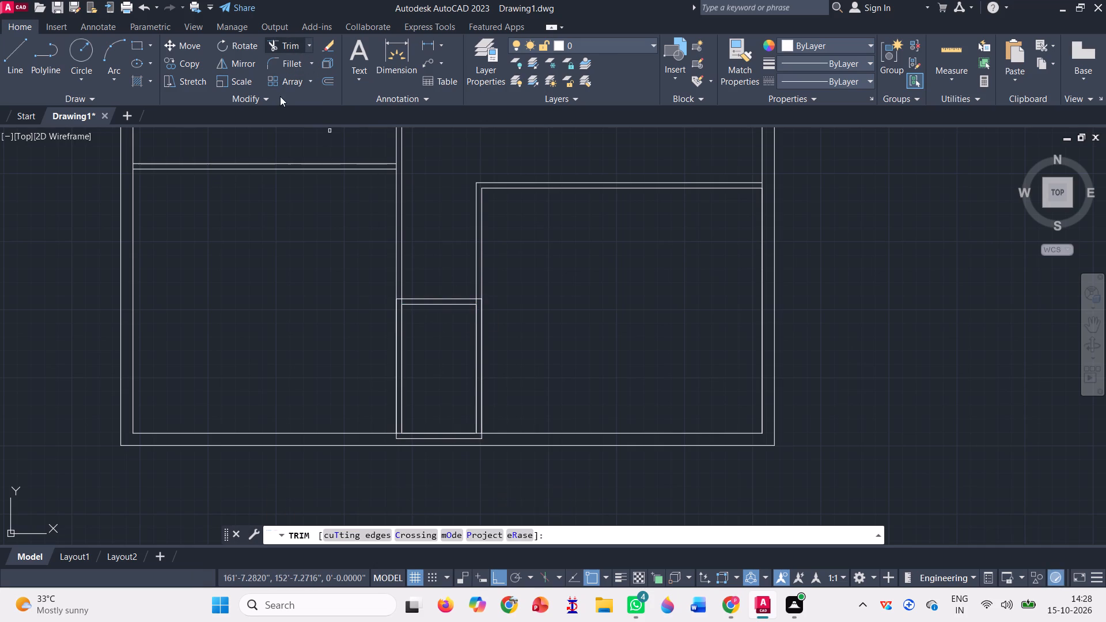
scroll(395, 305, up, 4)
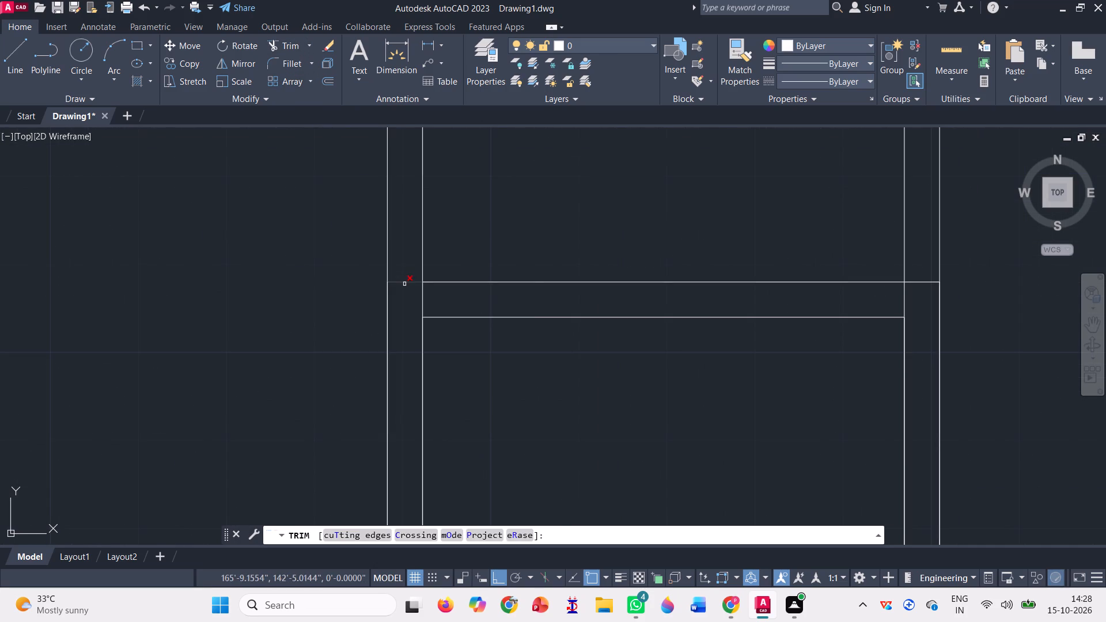
click(404, 283)
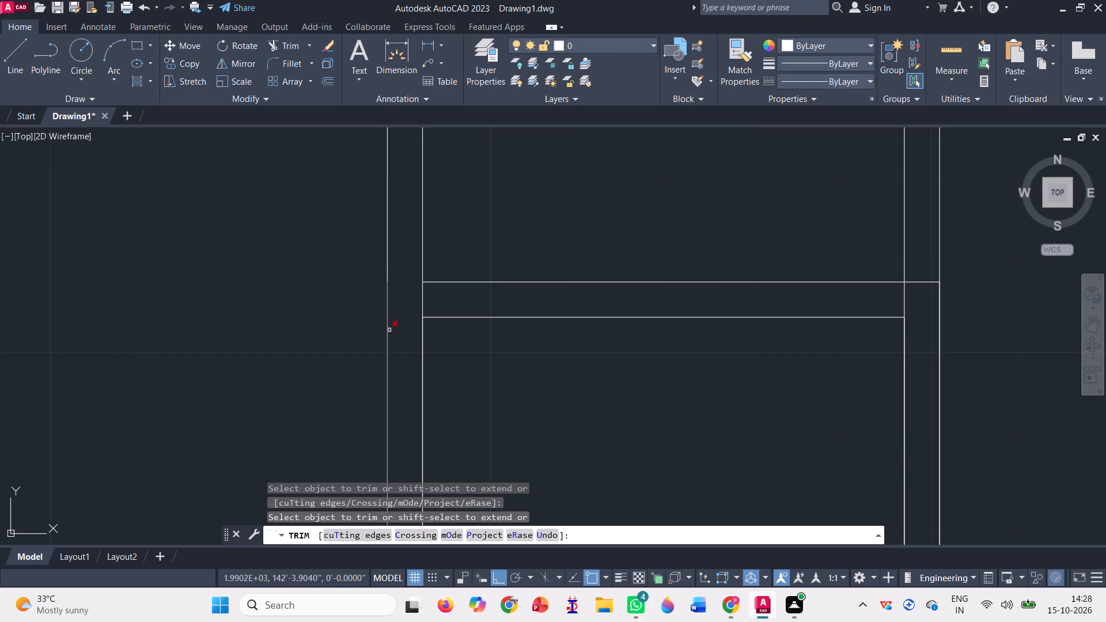
click(388, 330)
scroll(374, 283, down, 1)
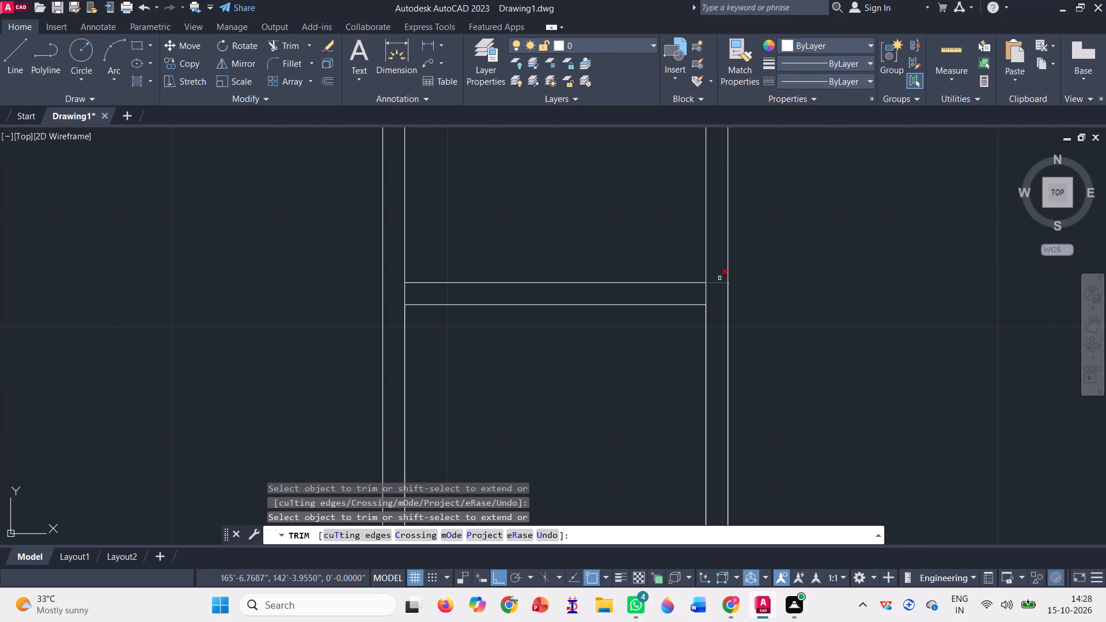
scroll(723, 275, up, 1)
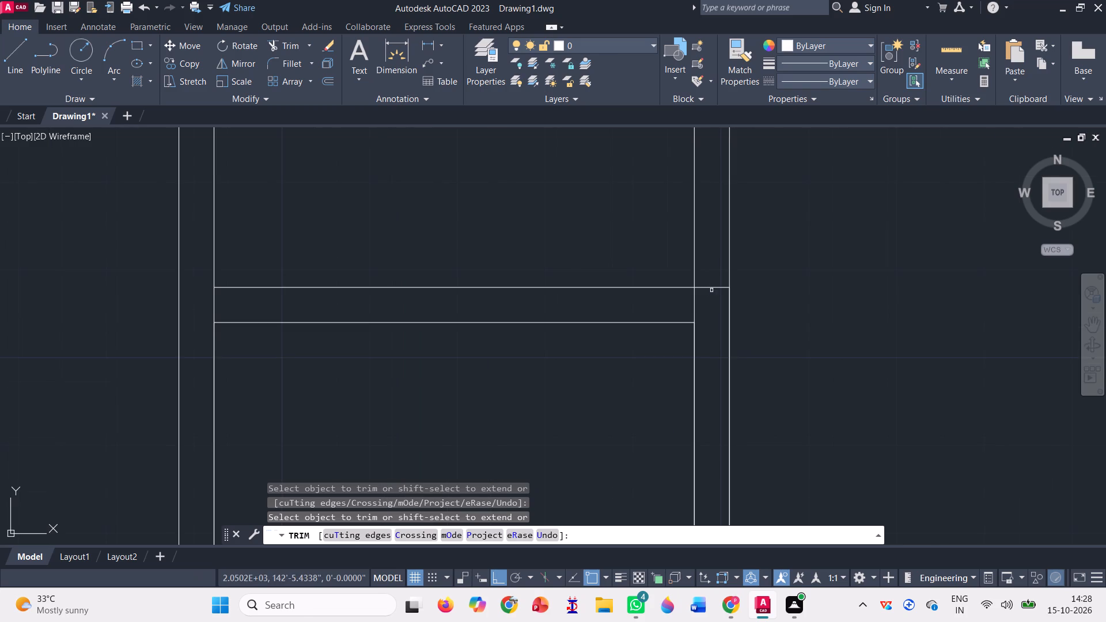
click(711, 286)
scroll(602, 273, down, 2)
scroll(641, 351, down, 1)
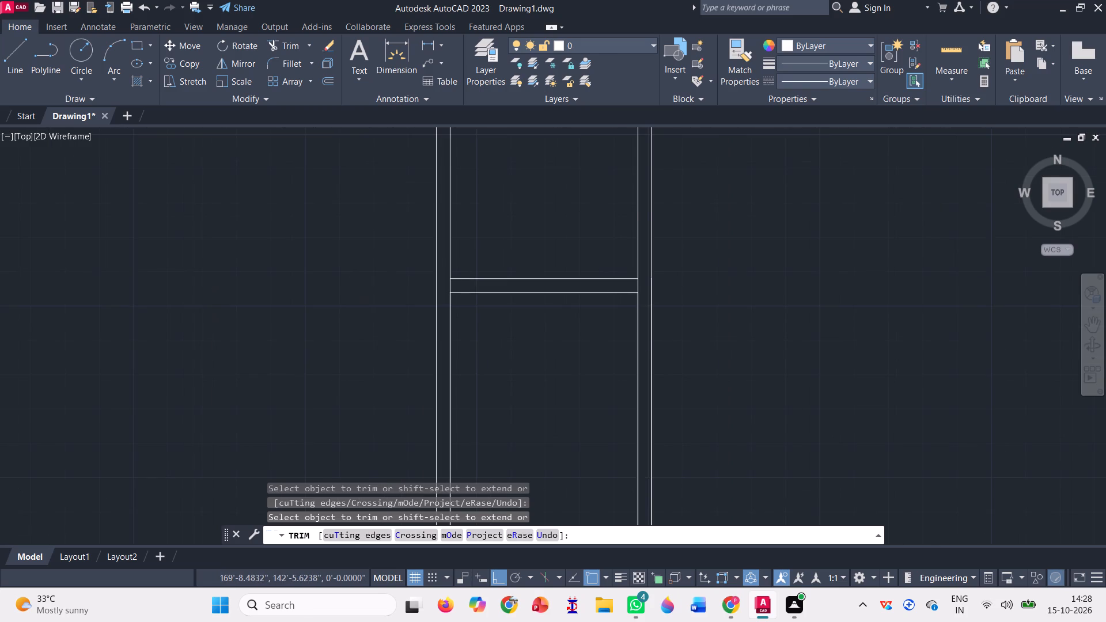
scroll(641, 351, down, 1)
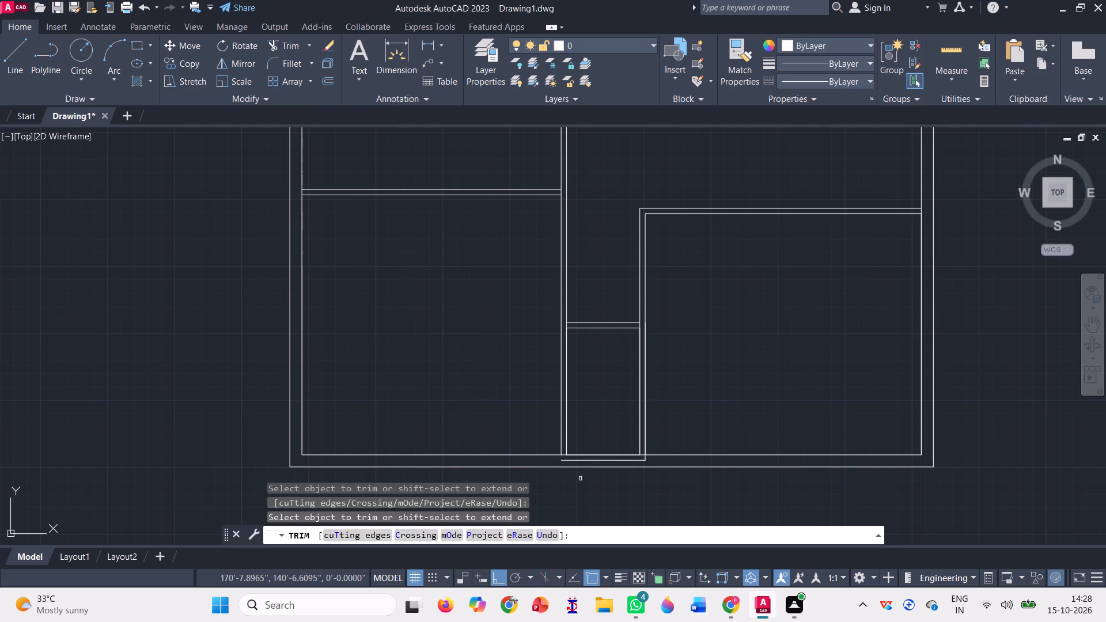
Trim away the offset outline's right side and its leftover bottom piece inside the bottom outer wall.
scroll(586, 483, up, 1)
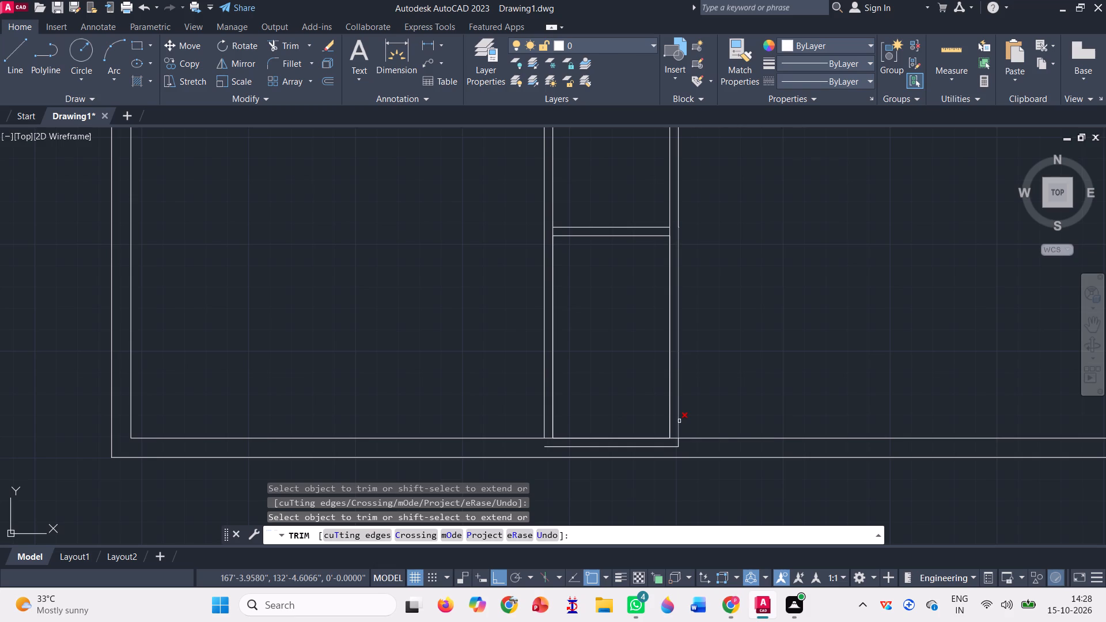
click(679, 421)
scroll(680, 447, up, 3)
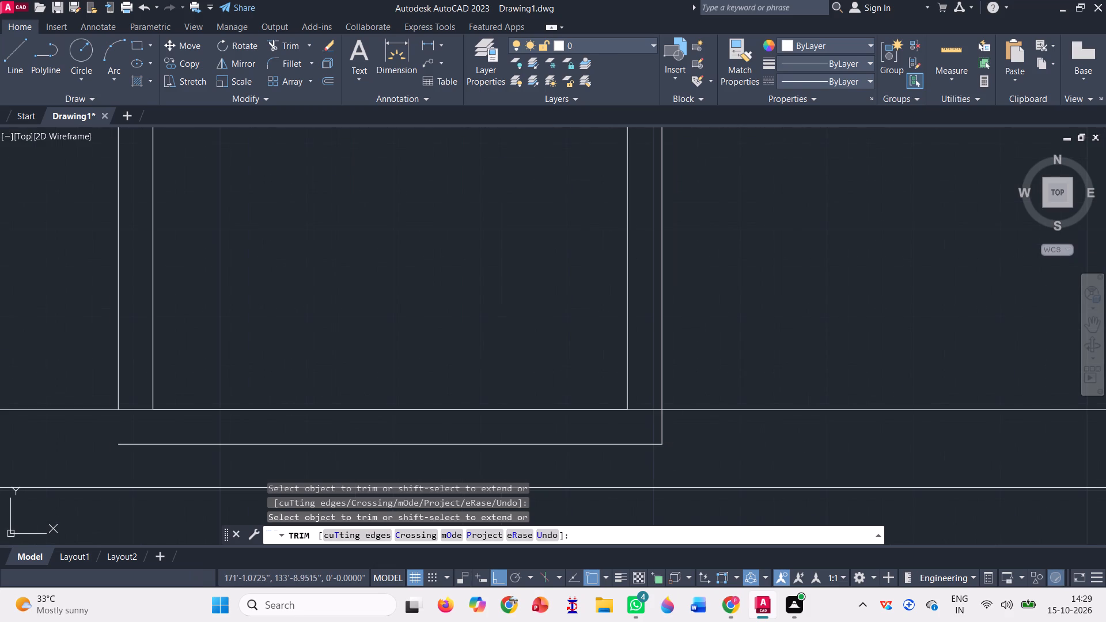
click(673, 439)
click(611, 456)
scroll(612, 451, down, 1)
scroll(567, 472, down, 2)
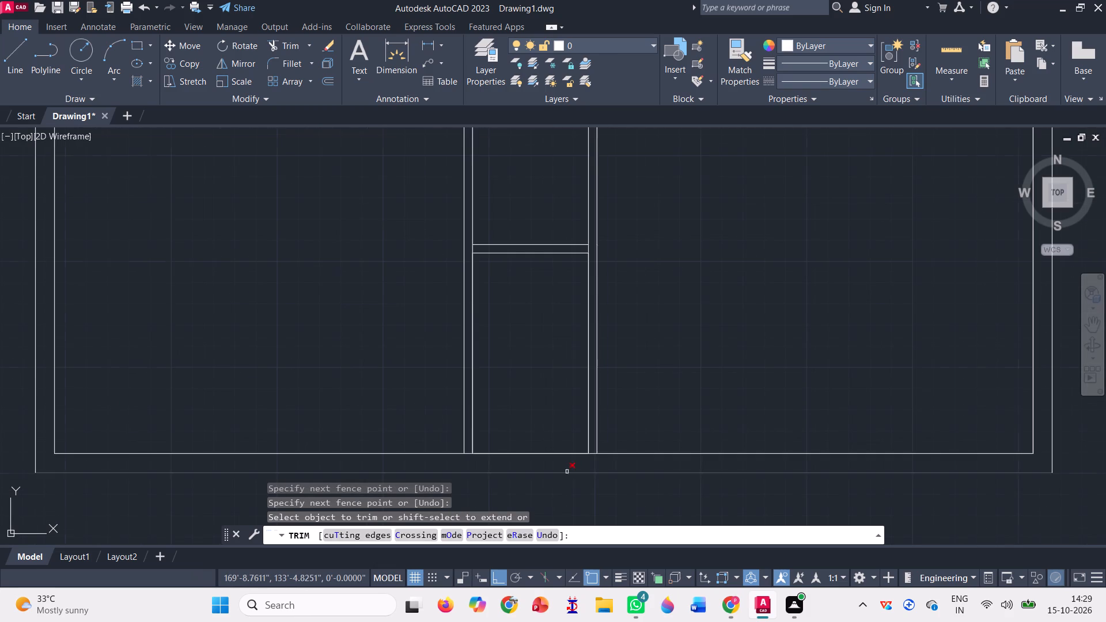
Trim the adjoining partitions' faces between the two lines of the small room's top partition, opening both junctions.
scroll(520, 212, up, 3)
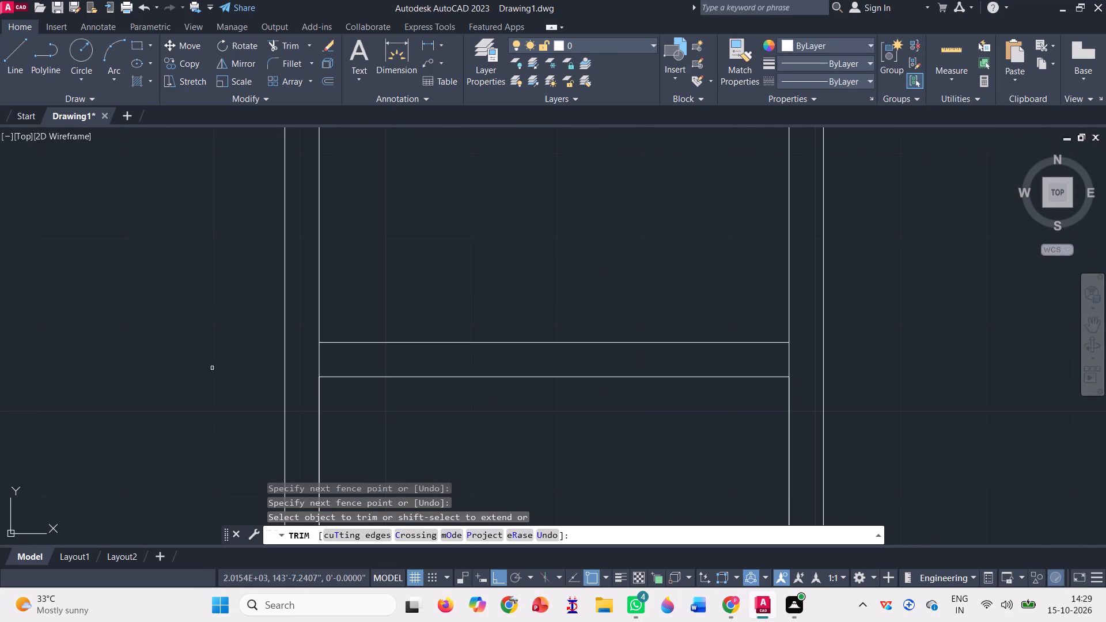
click(310, 366)
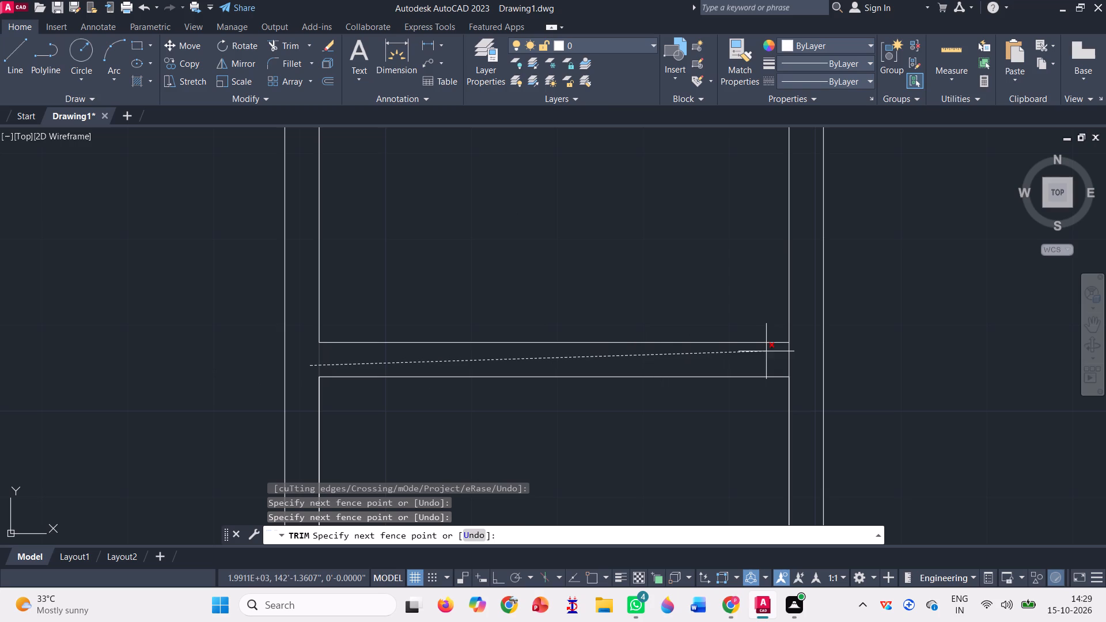
click(798, 357)
scroll(528, 442, down, 3)
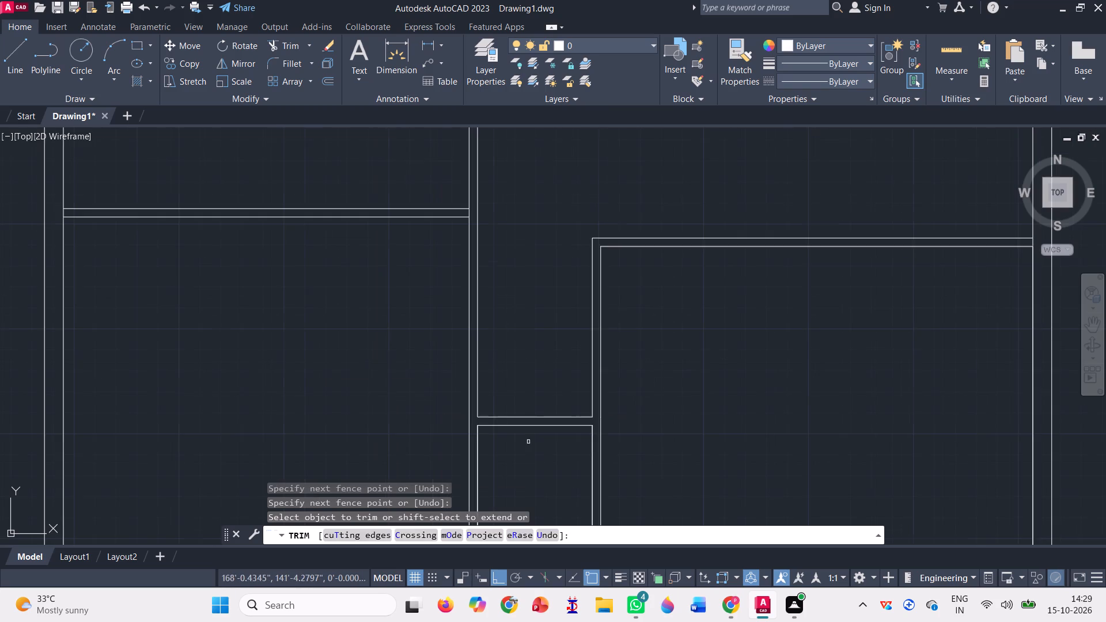
Trim the wall faces at both ends of the lower-left room's top partition, at the left outer wall and the central partition.
scroll(476, 379, down, 2)
scroll(378, 319, up, 4)
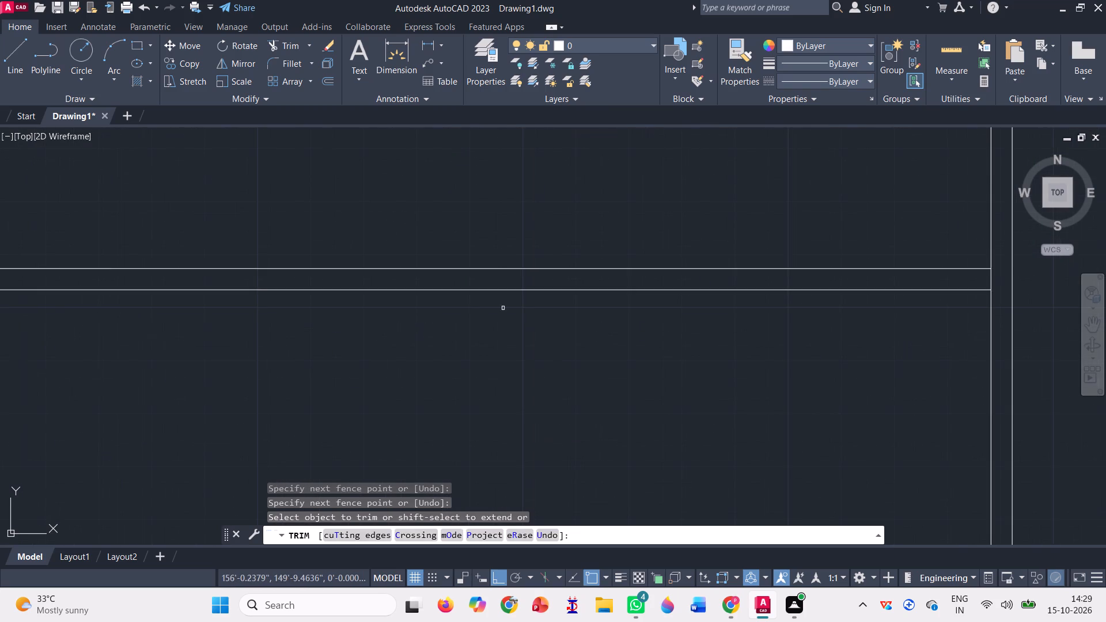
scroll(509, 306, down, 2)
scroll(306, 300, up, 4)
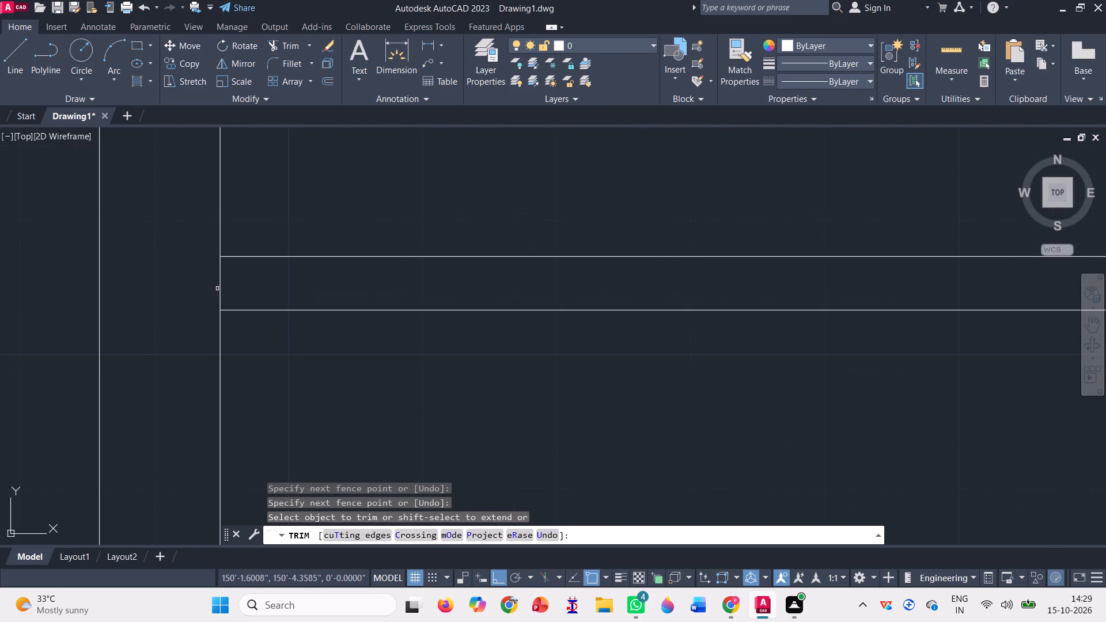
click(215, 286)
click(252, 281)
scroll(275, 341, down, 5)
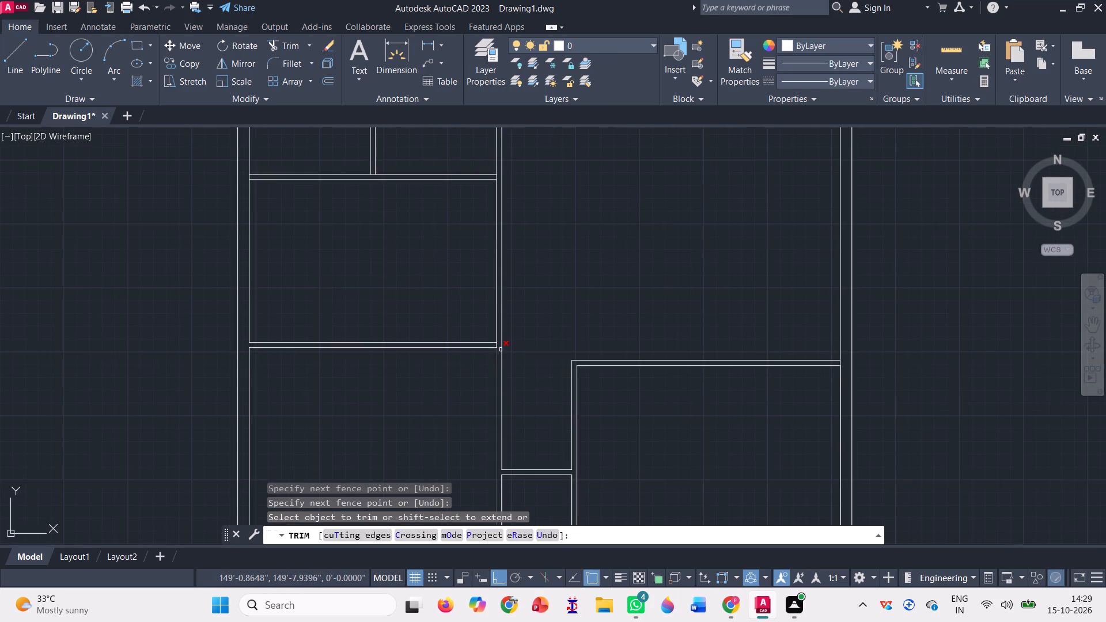
scroll(501, 340, up, 3)
scroll(425, 361, up, 3)
drag(518, 362, 511, 362)
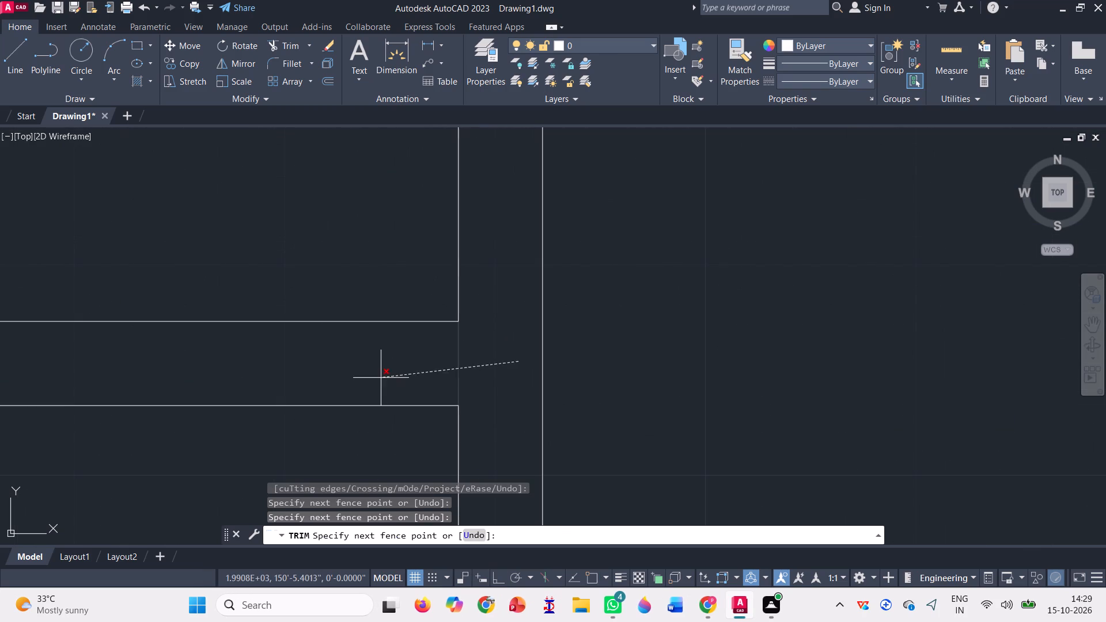
click(381, 376)
scroll(464, 369, down, 7)
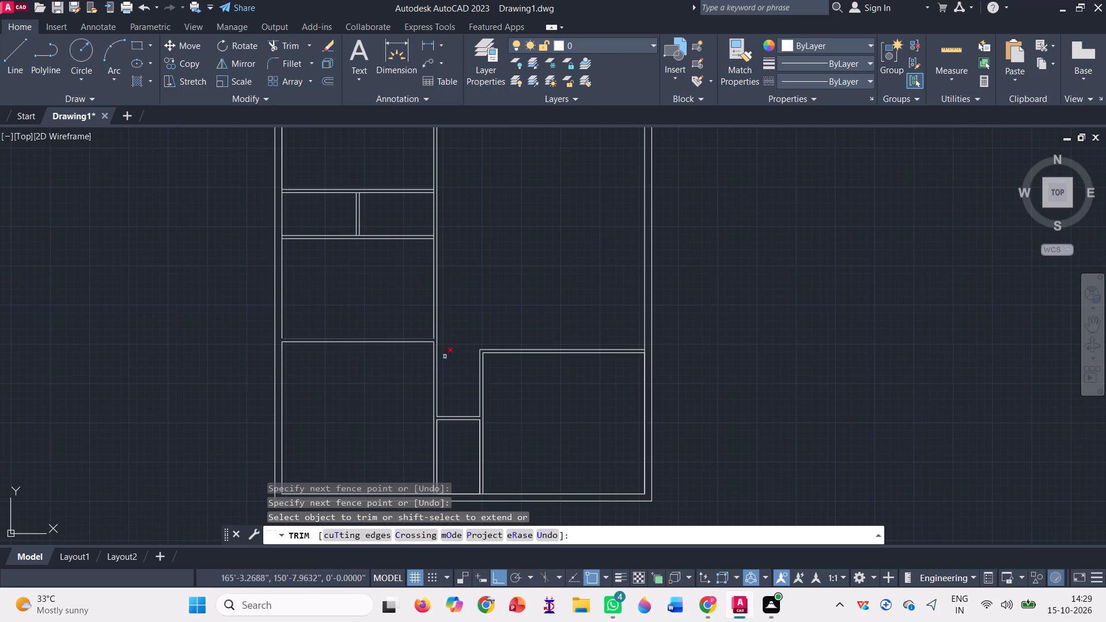
Trim the bottom wall's inner line at the feet of the central partition and the lower-right room's left partition.
scroll(499, 364, down, 1)
scroll(463, 461, up, 3)
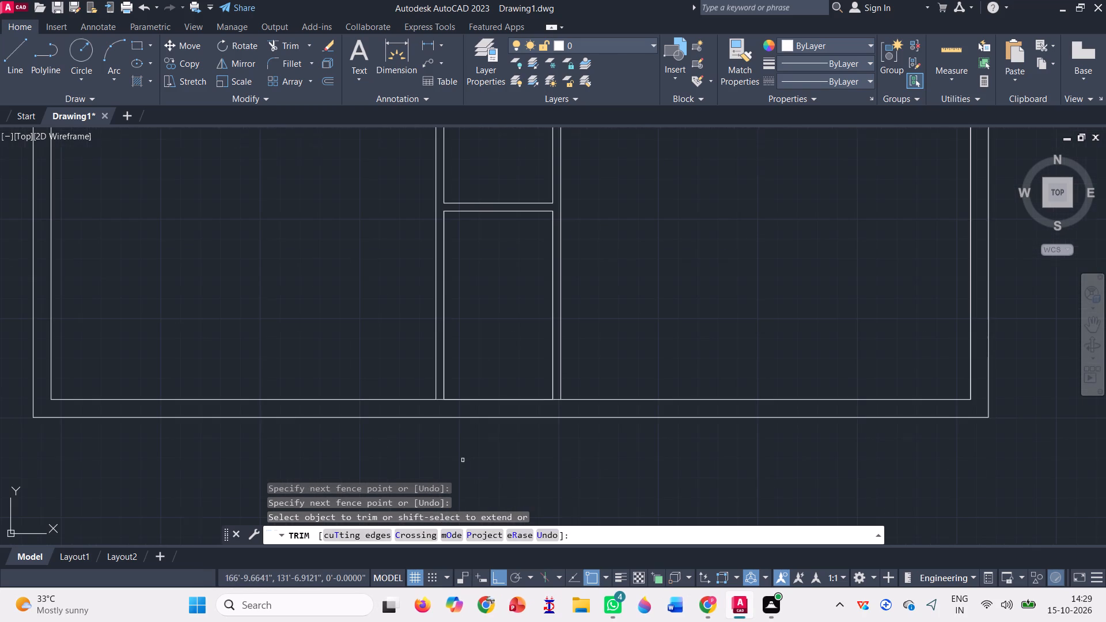
scroll(495, 394, up, 3)
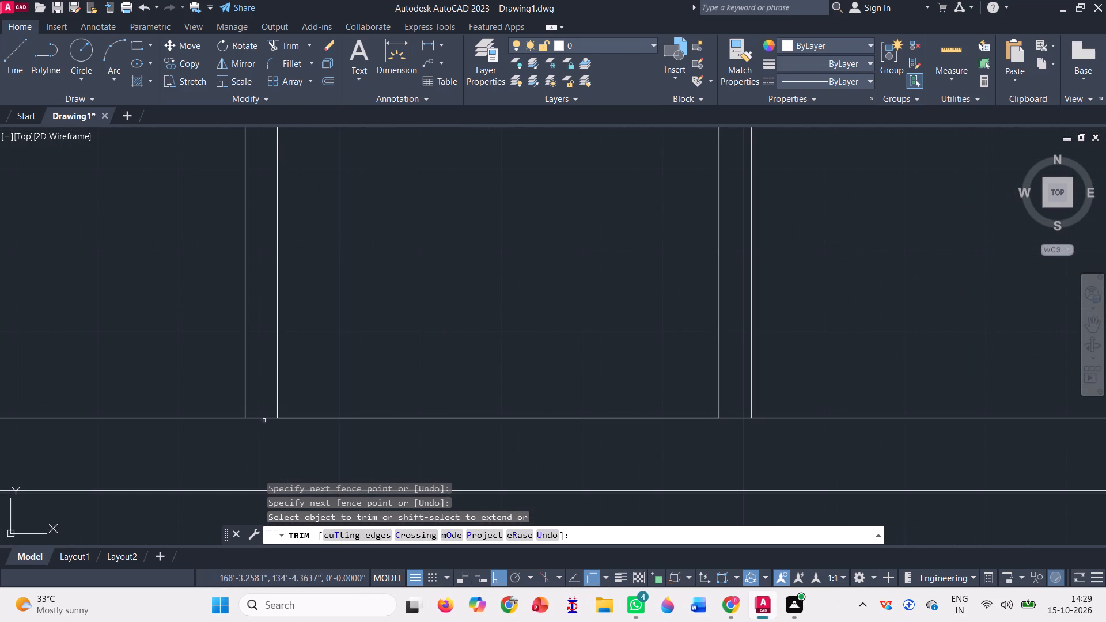
click(262, 418)
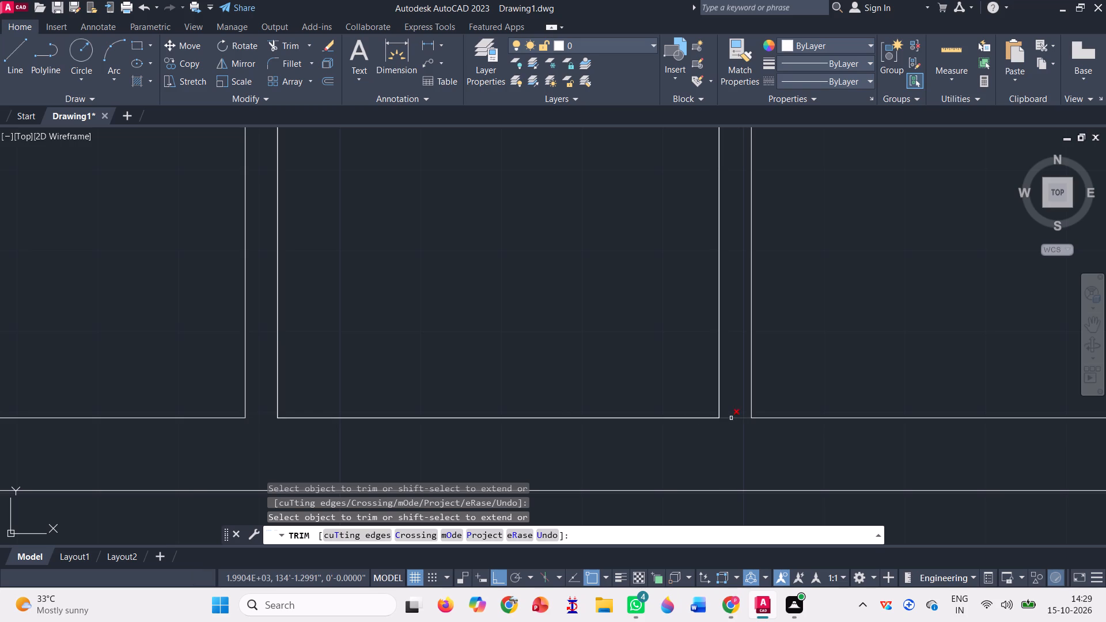
click(731, 417)
scroll(678, 450, down, 5)
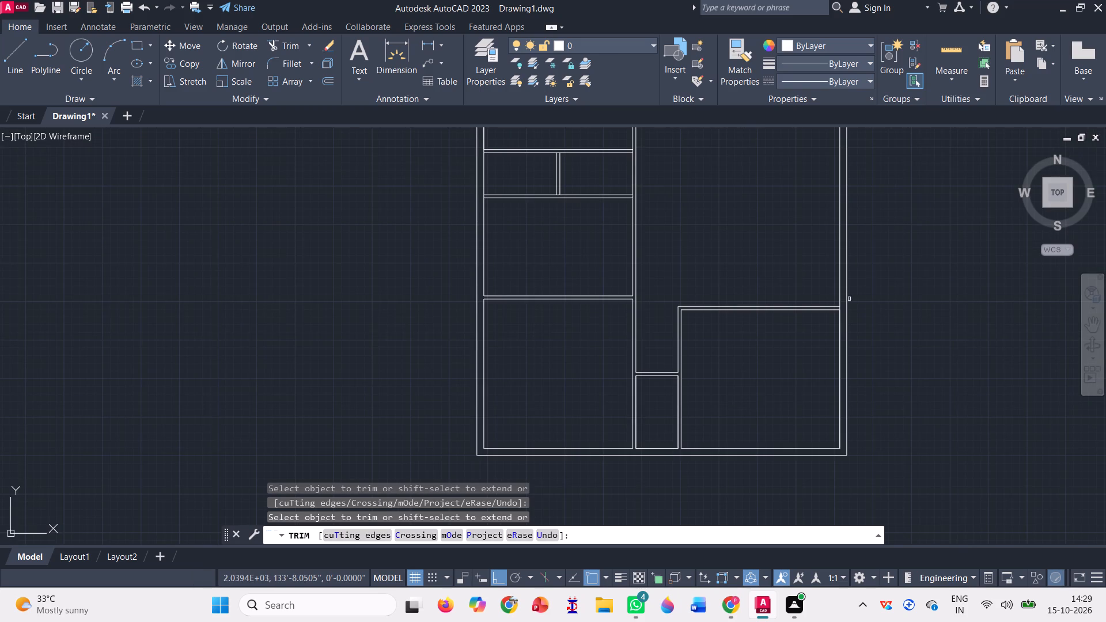
Trim the right outer wall's inner line at the lower-right room's top partition, plus the overlapping line along that room's right side.
scroll(825, 313, up, 6)
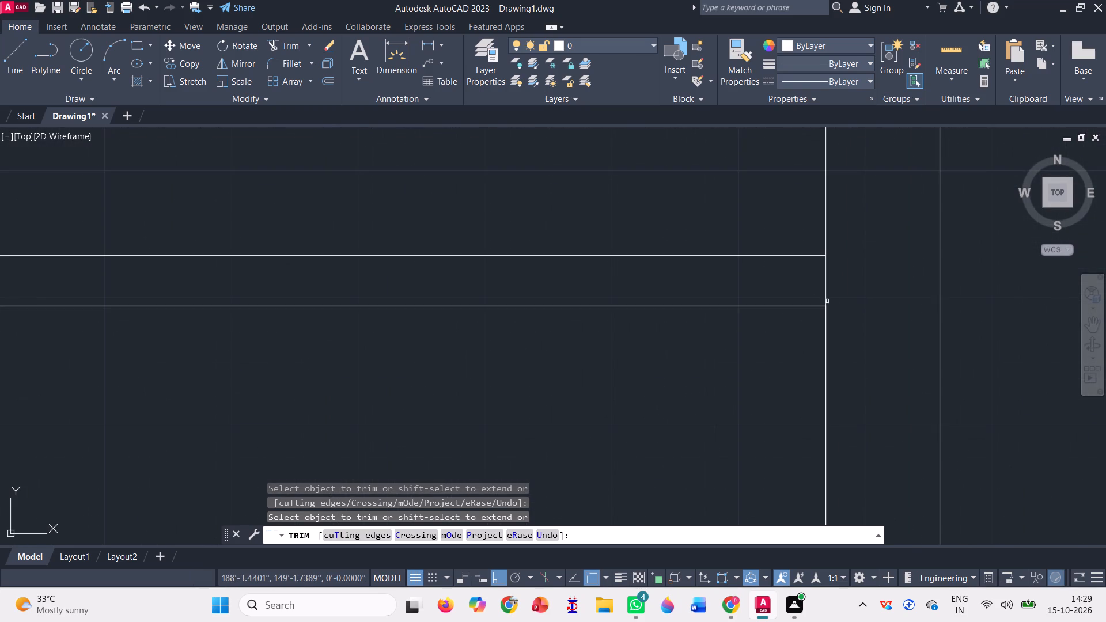
drag(819, 293, 827, 295)
click(844, 284)
scroll(696, 292, down, 3)
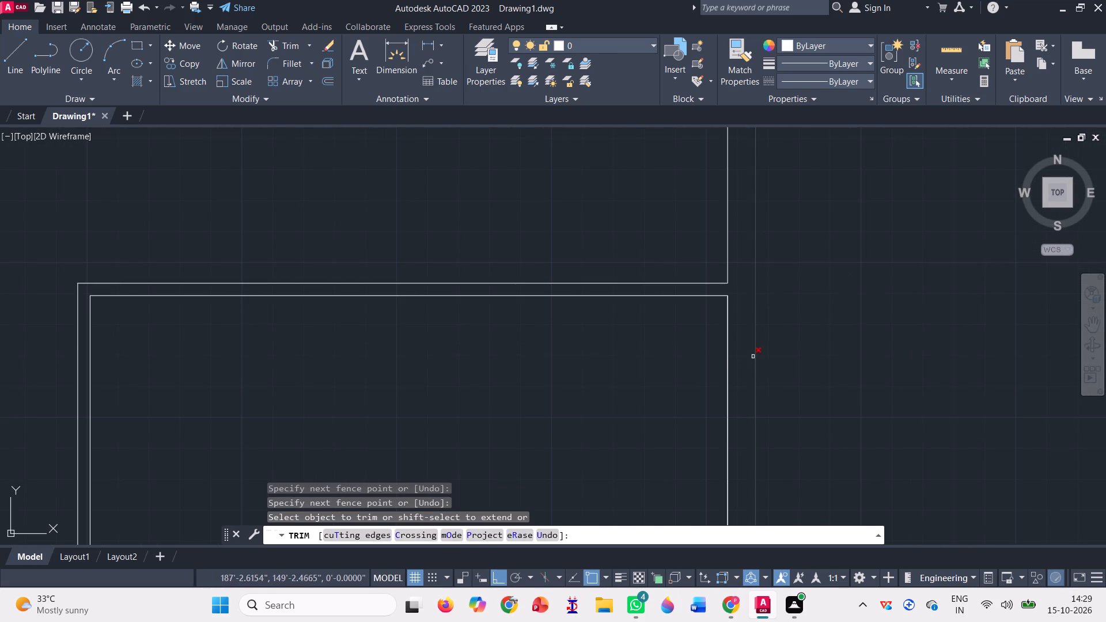
click(728, 359)
scroll(729, 359, down, 3)
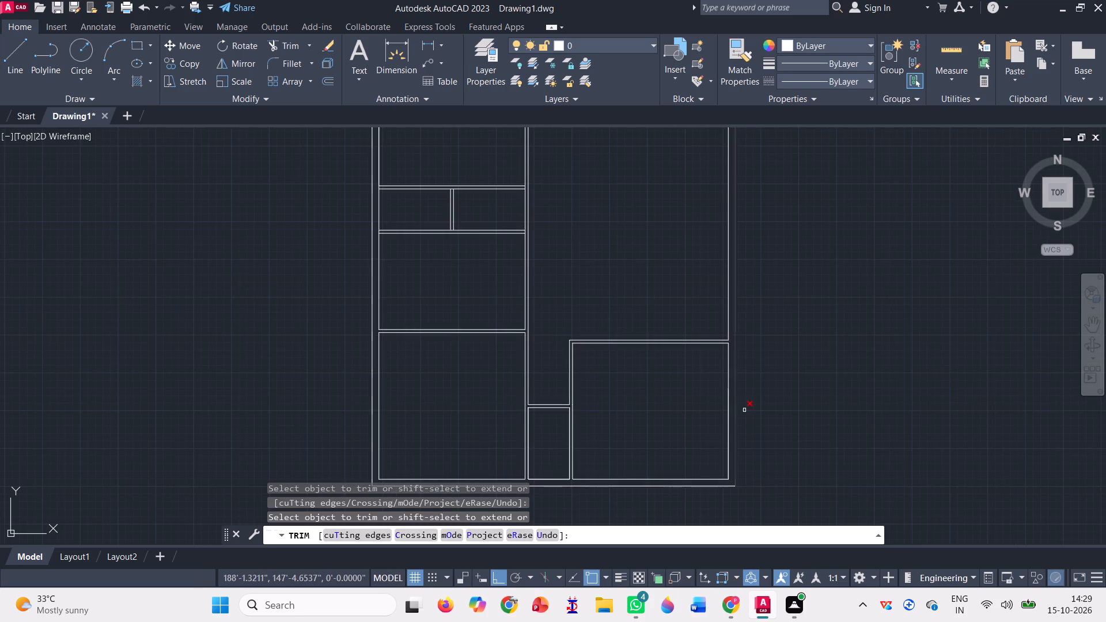
click(730, 441)
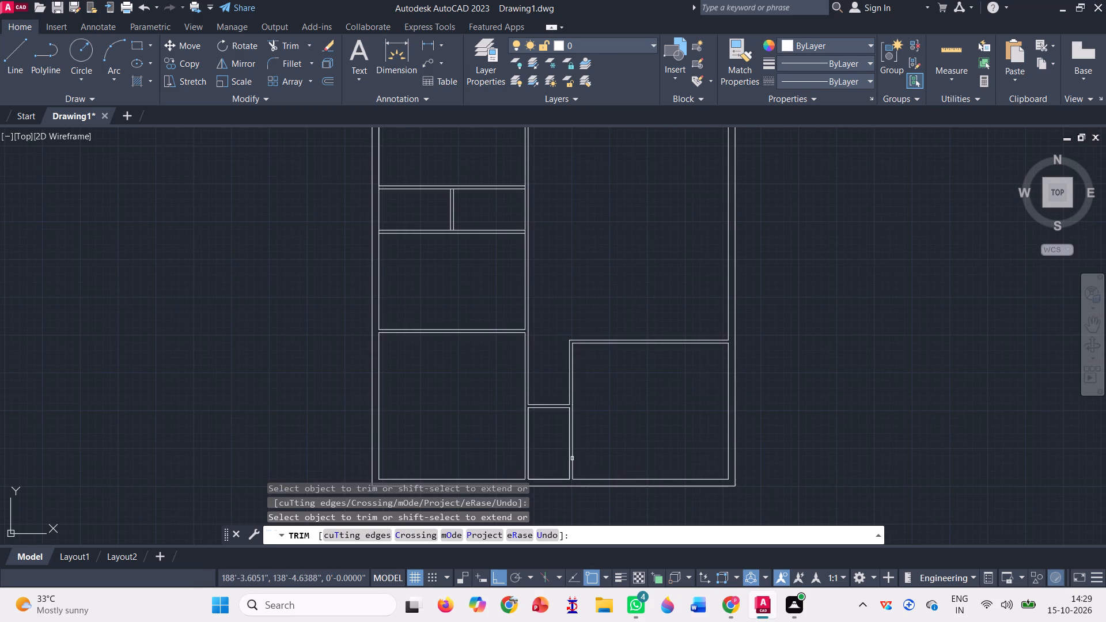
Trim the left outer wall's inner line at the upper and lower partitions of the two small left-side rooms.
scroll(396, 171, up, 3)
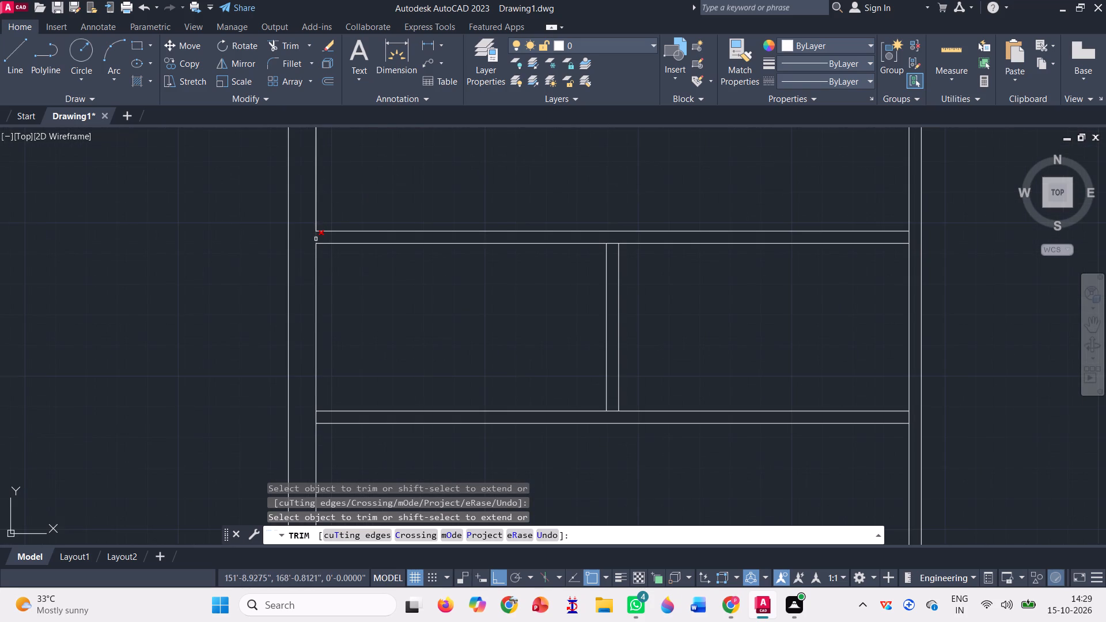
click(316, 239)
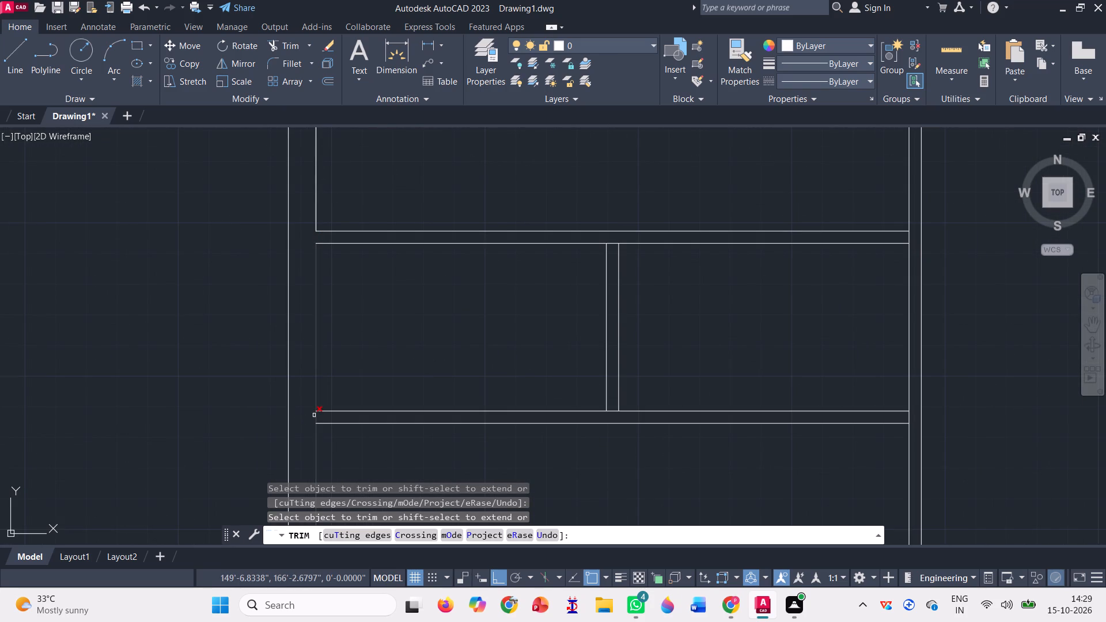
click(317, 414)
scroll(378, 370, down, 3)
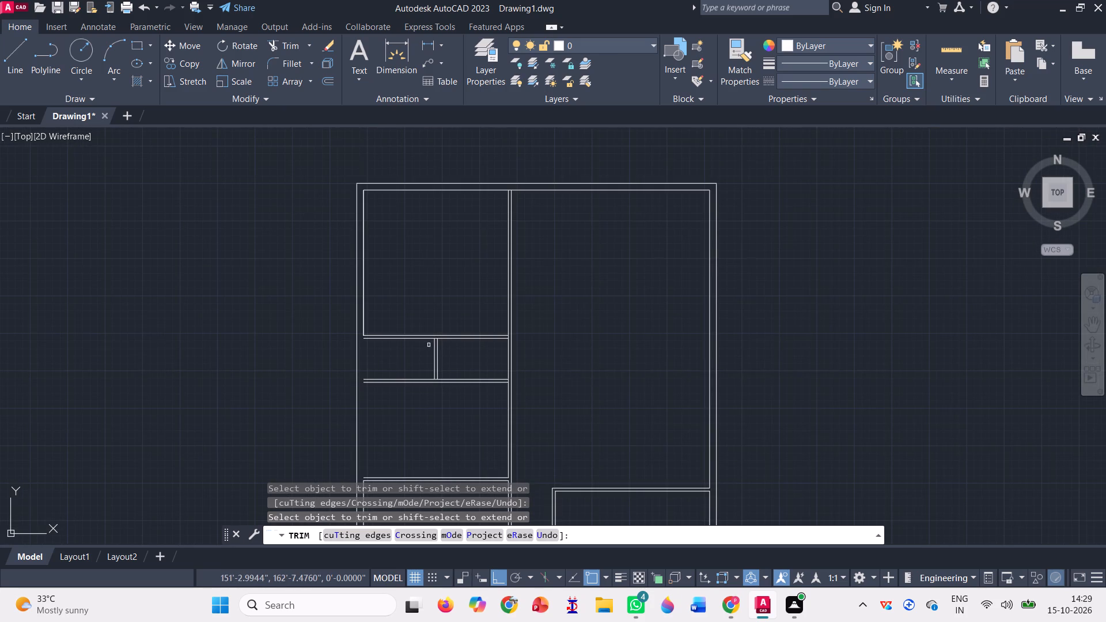
Trim the horizontal partition faces at the top and foot of the short divider between the two small left-side rooms.
scroll(440, 333, up, 3)
click(416, 348)
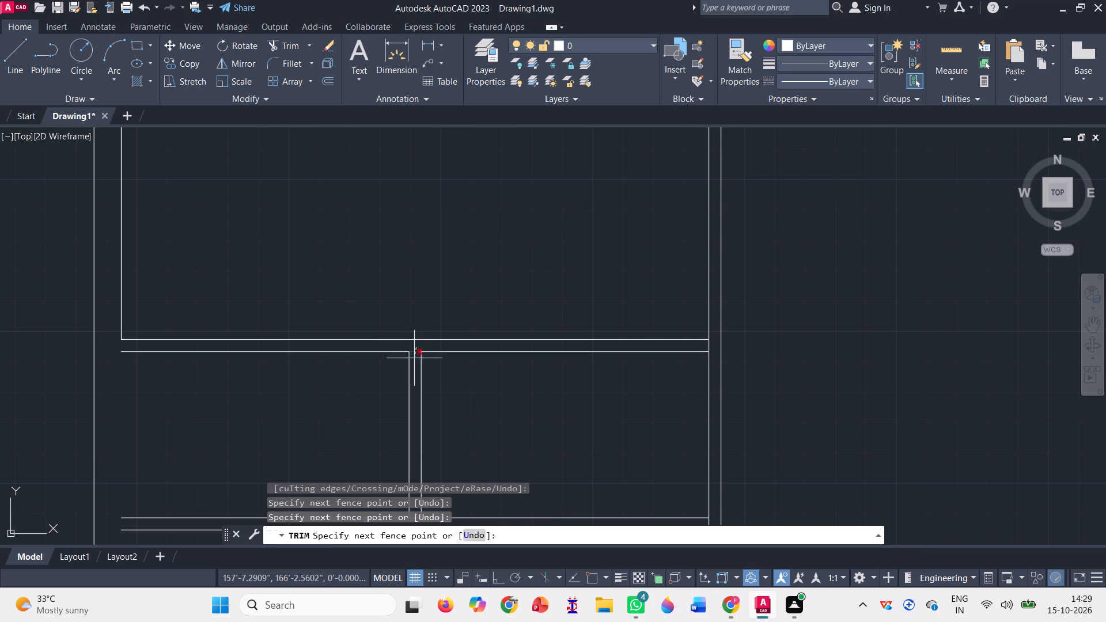
click(414, 358)
scroll(441, 316, down, 1)
scroll(430, 449, up, 3)
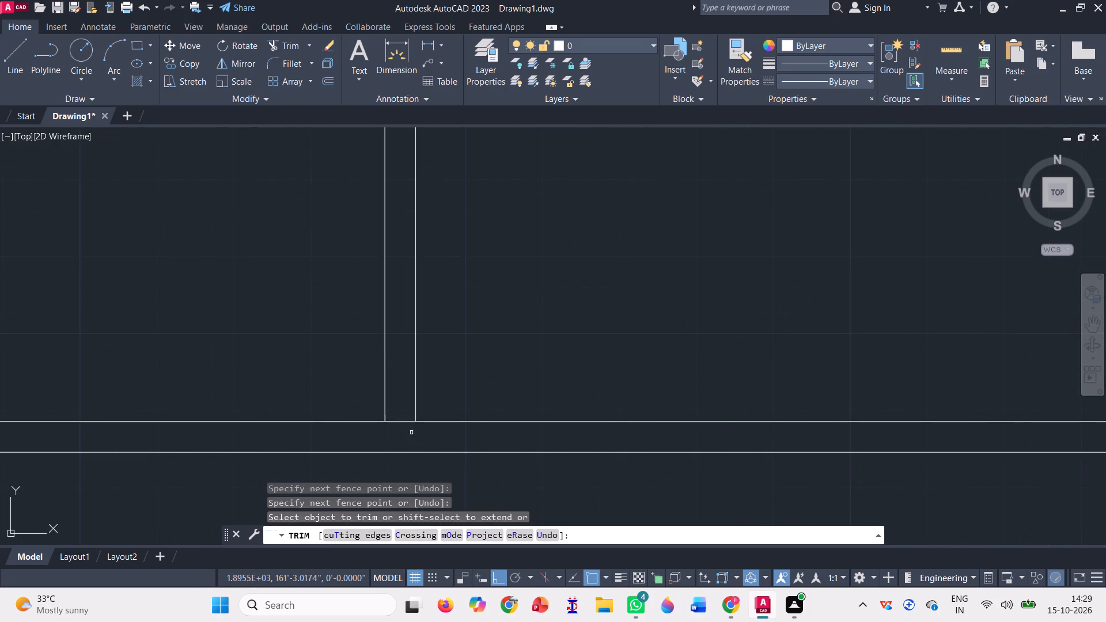
click(400, 429)
click(400, 414)
scroll(387, 438, down, 2)
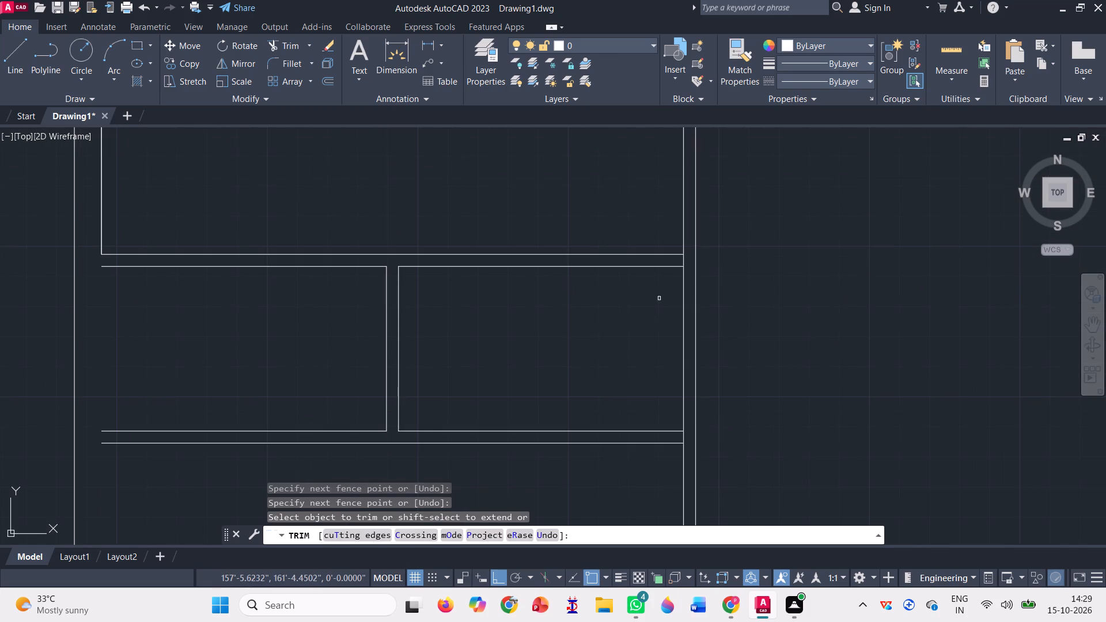
Trim the central partition's left face where the small rooms' upper and lower horizontal partitions meet it.
scroll(676, 264, up, 3)
click(706, 243)
click(686, 250)
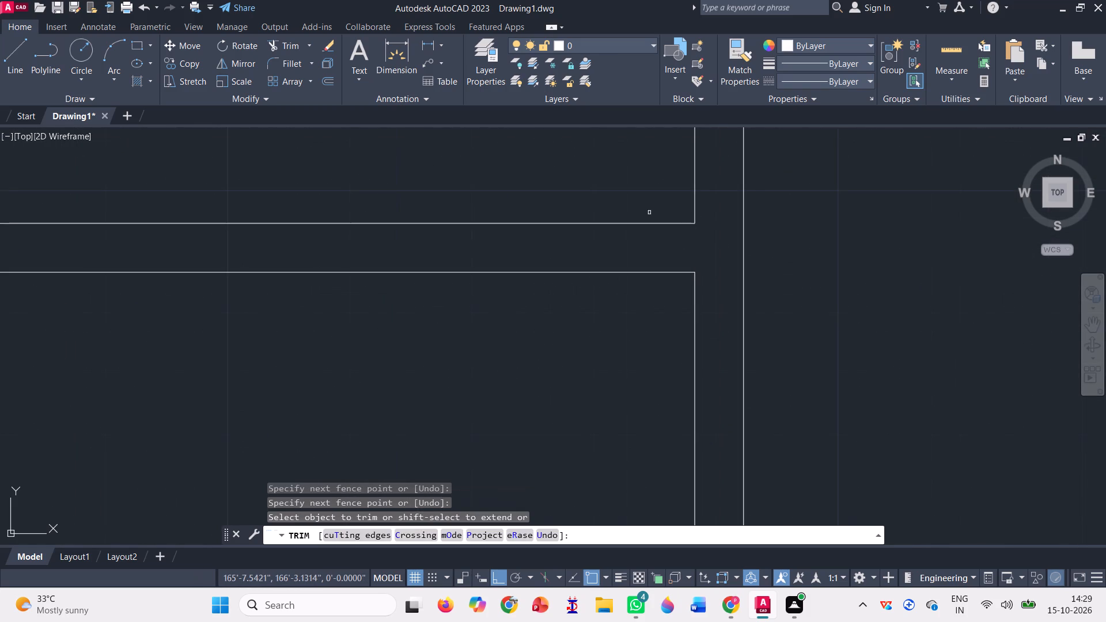
scroll(616, 189, down, 2)
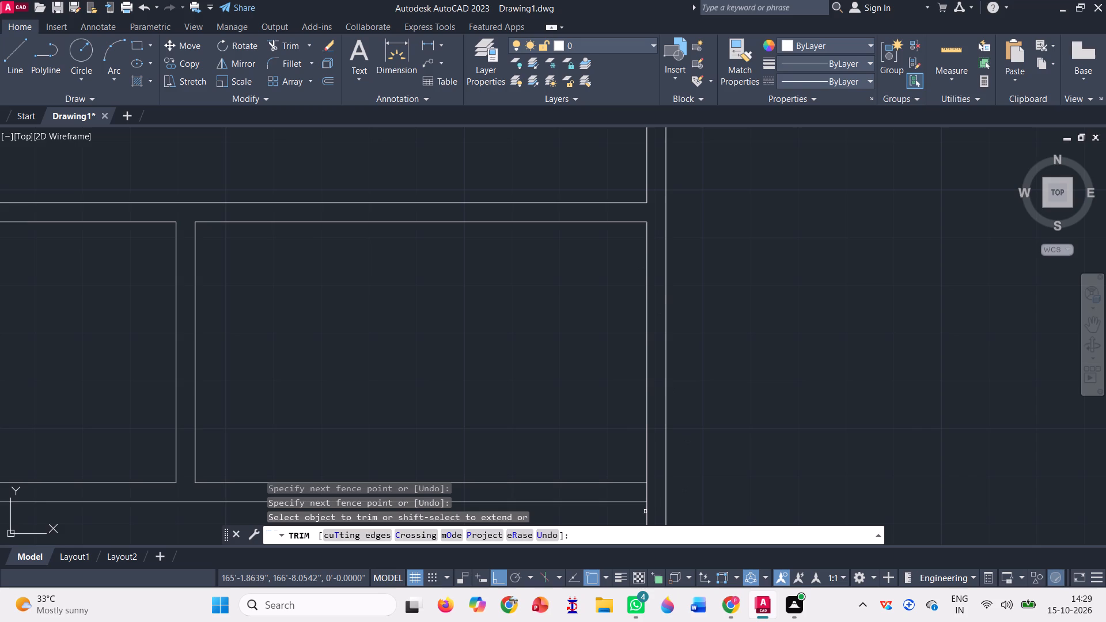
scroll(587, 390, down, 1)
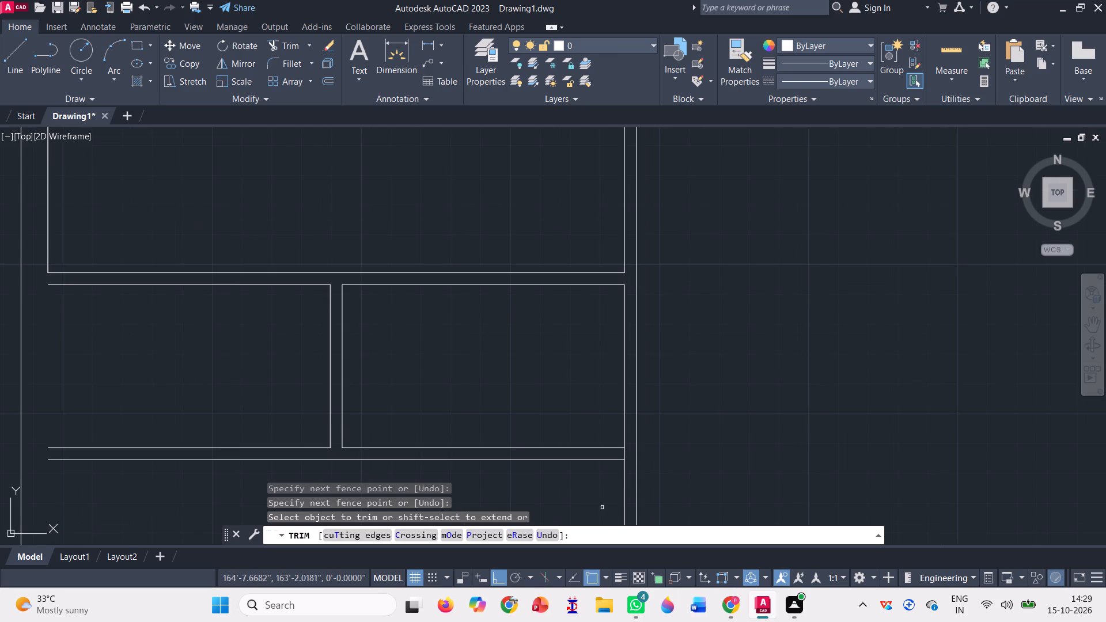
scroll(619, 476, up, 4)
click(626, 331)
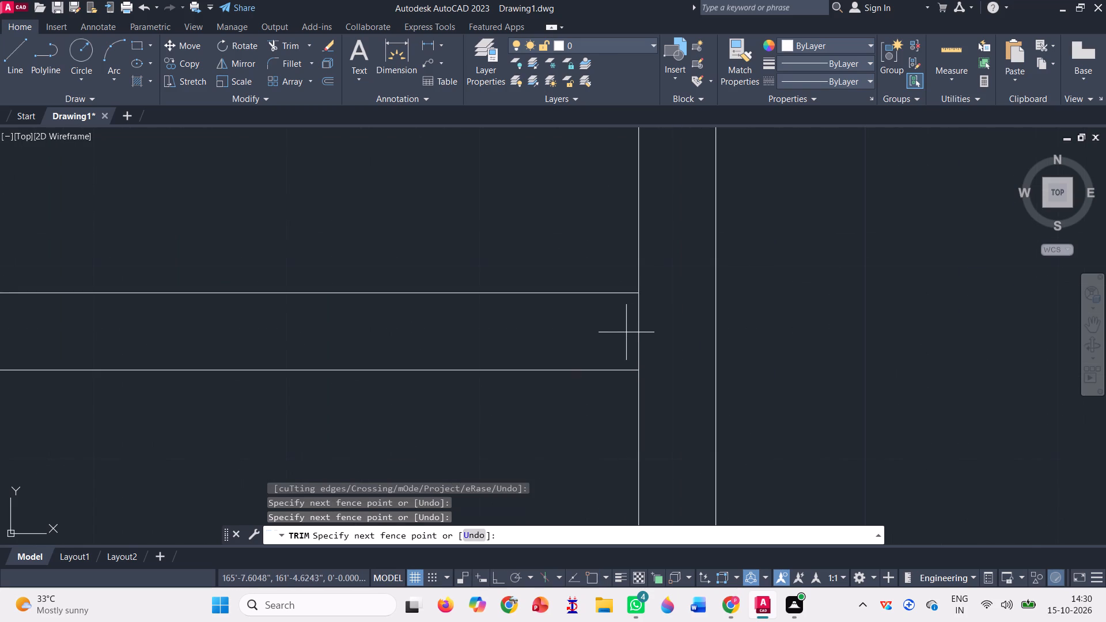
click(653, 326)
scroll(638, 337, down, 7)
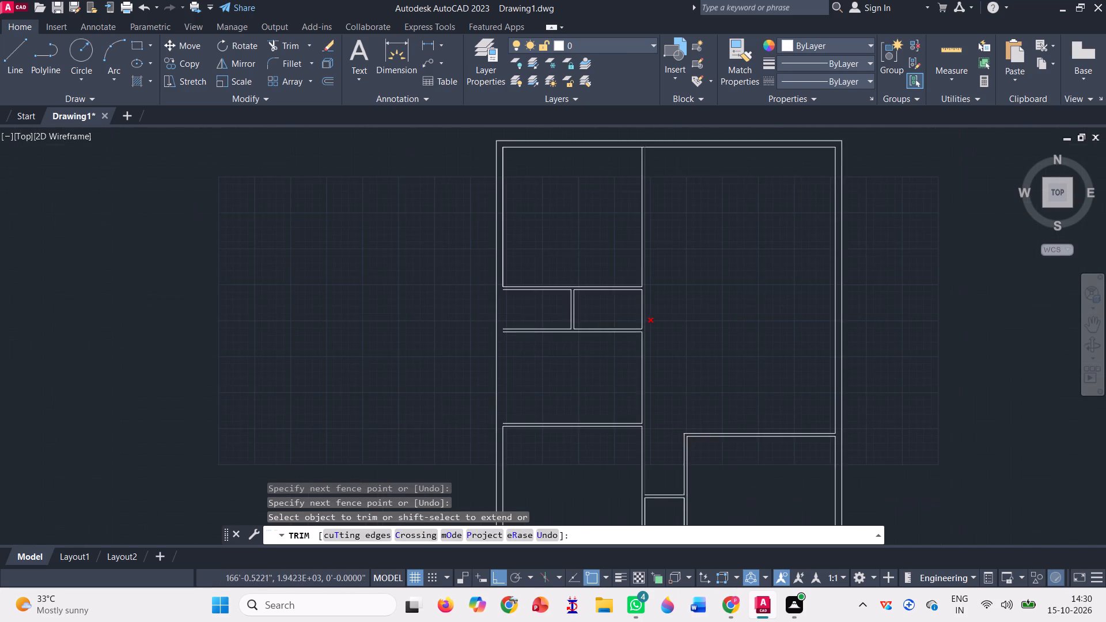
scroll(646, 326, down, 2)
scroll(641, 373, up, 1)
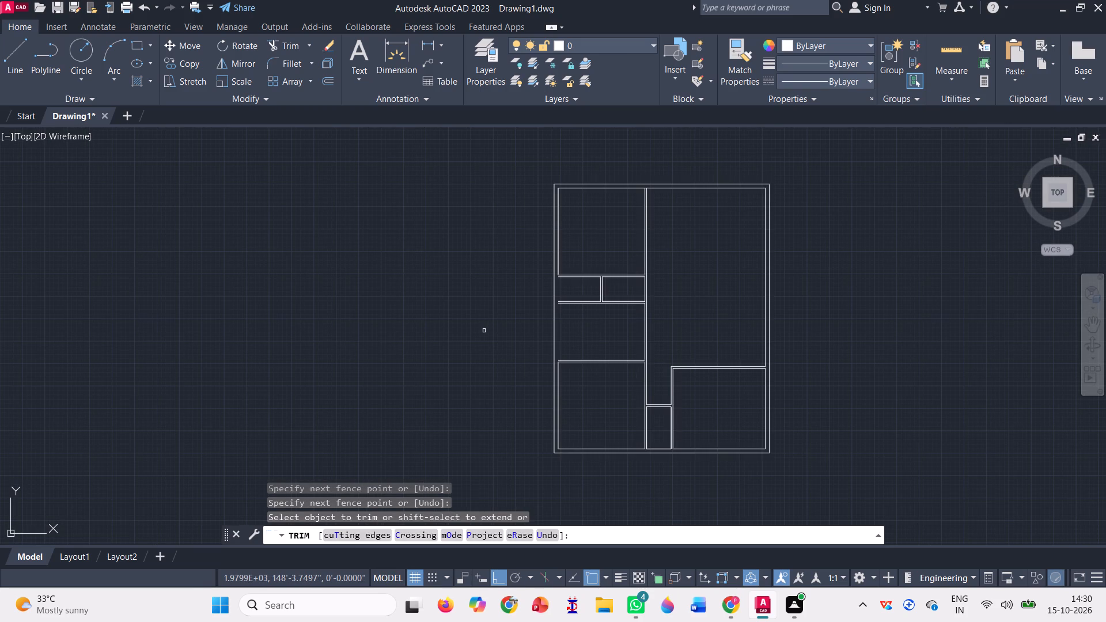
key(Escape)
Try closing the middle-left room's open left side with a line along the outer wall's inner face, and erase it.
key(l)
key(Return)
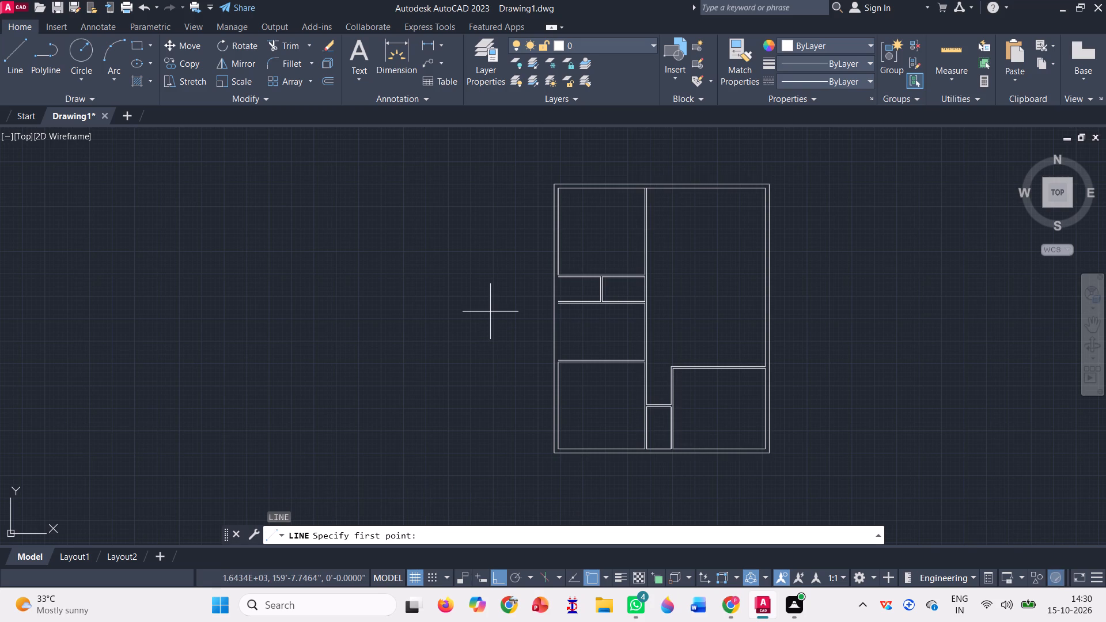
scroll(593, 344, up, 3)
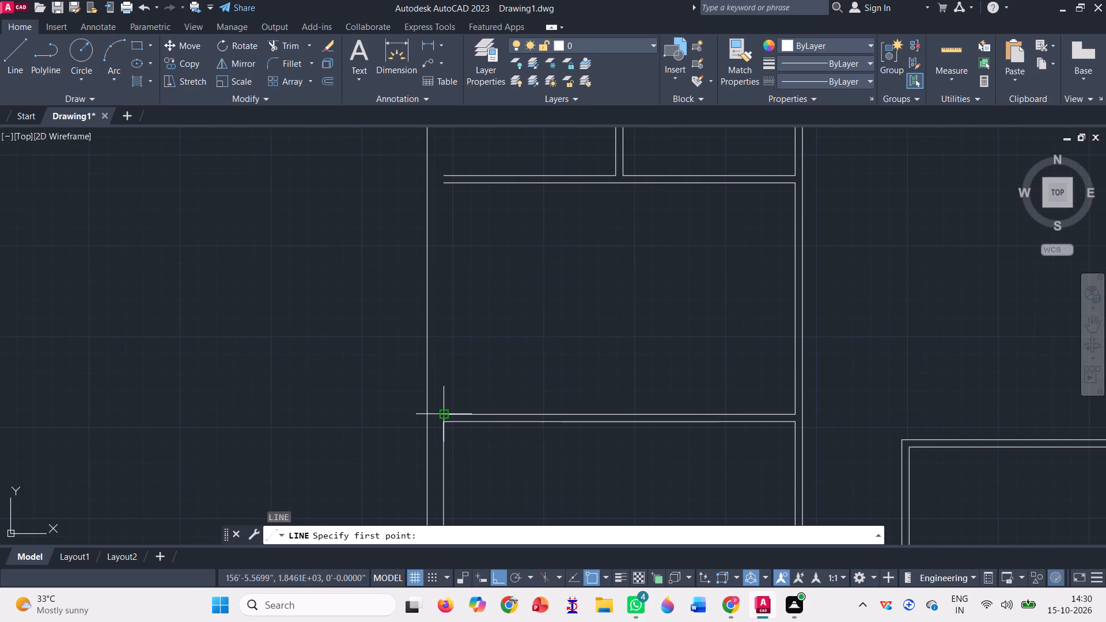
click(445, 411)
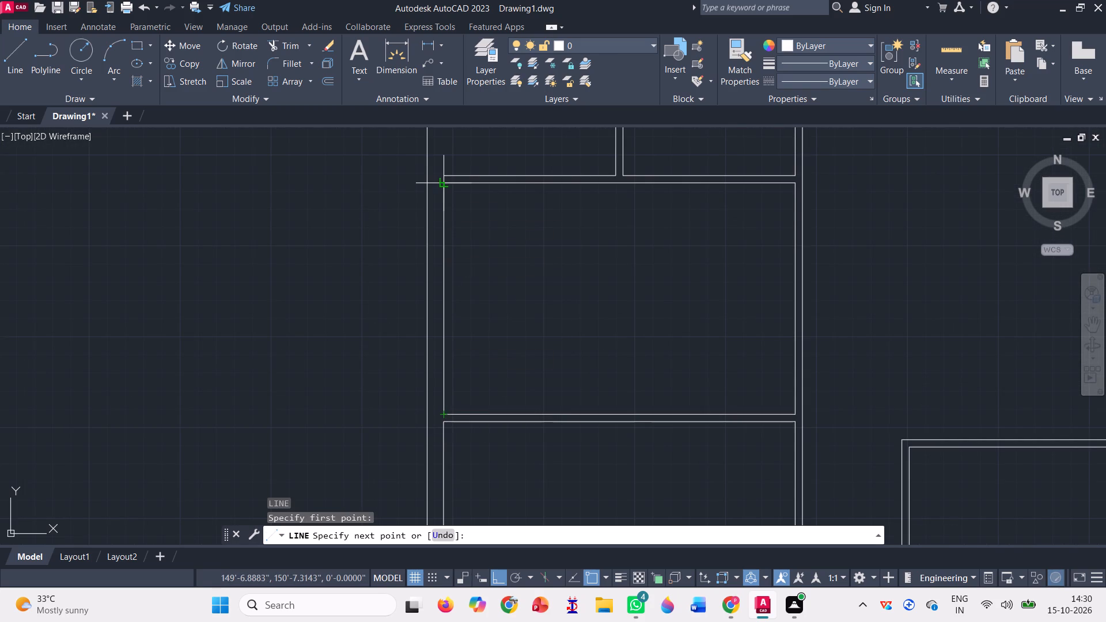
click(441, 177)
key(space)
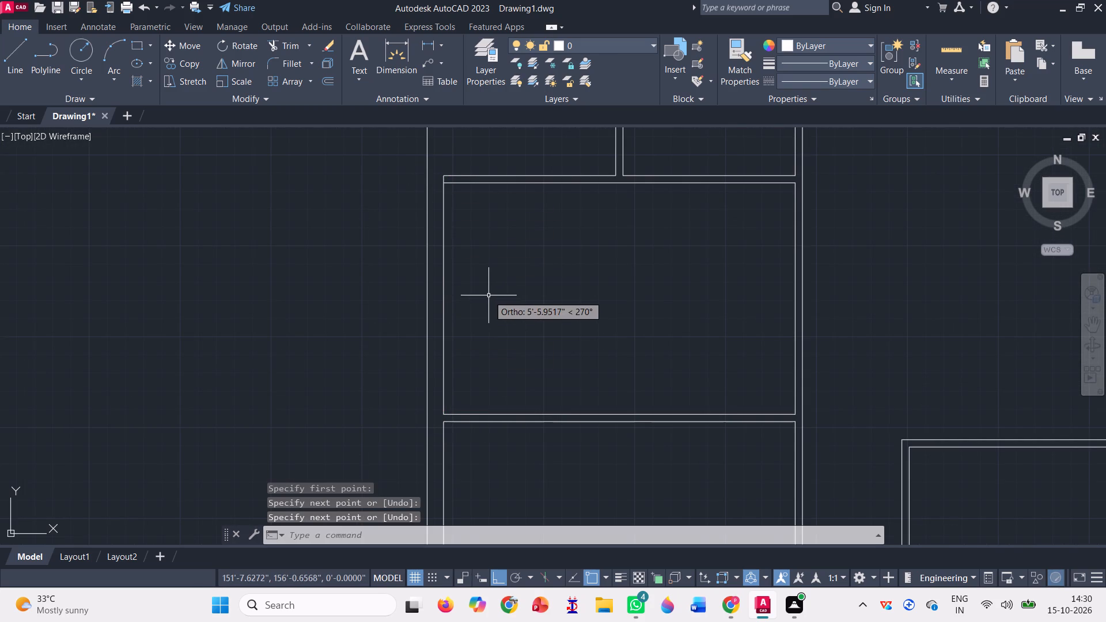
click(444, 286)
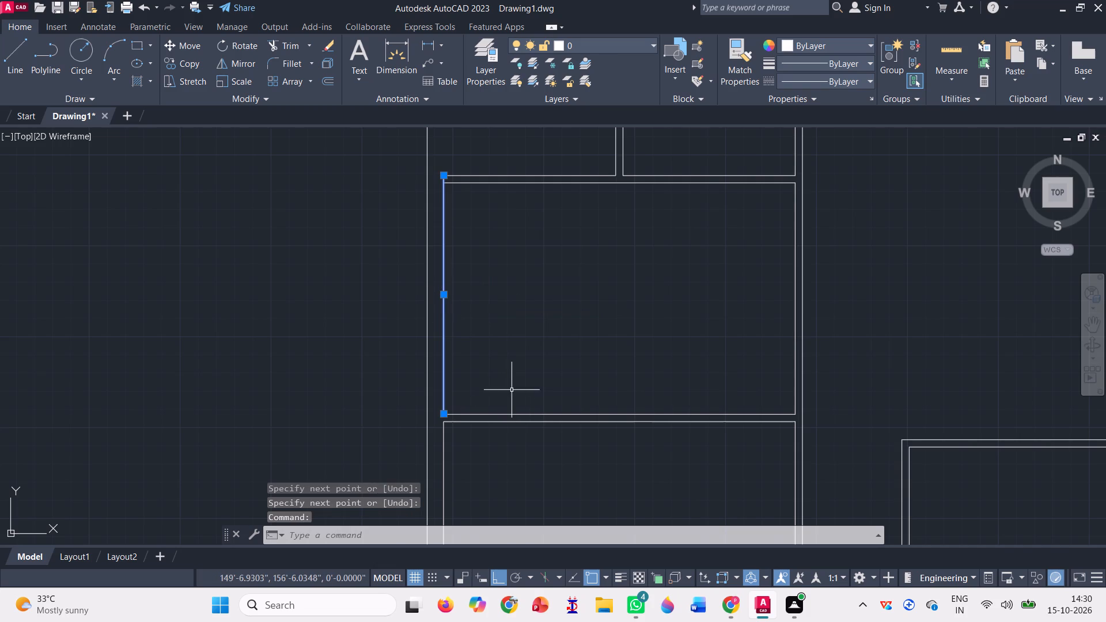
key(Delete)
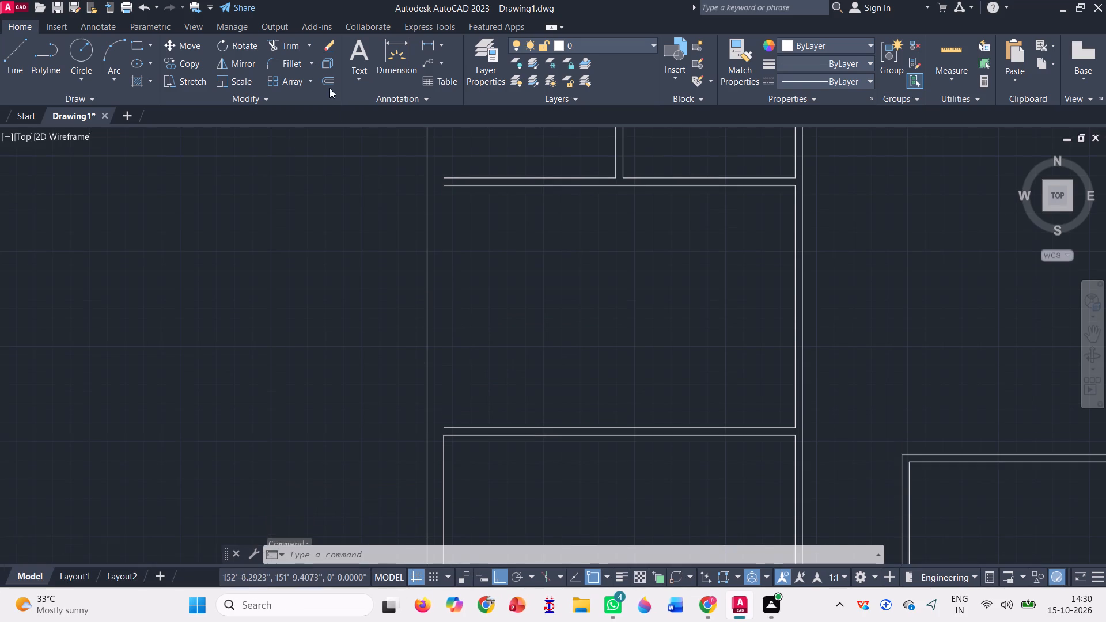
Extend the left outer wall's inner line upward from the lower-left room to restore the missing inner face.
click(313, 43)
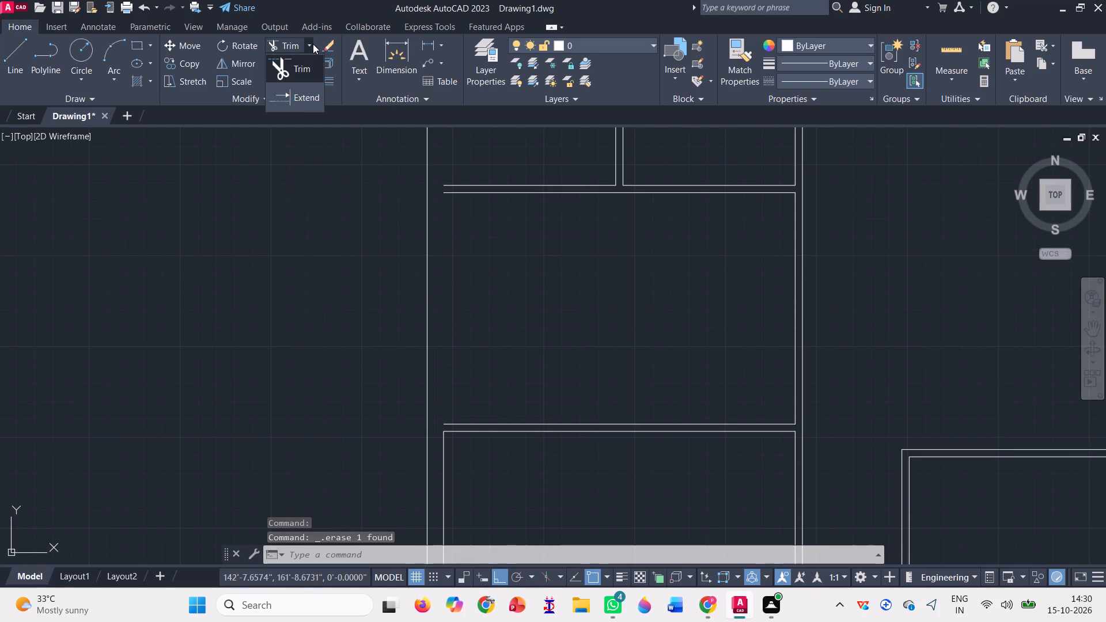
click(306, 103)
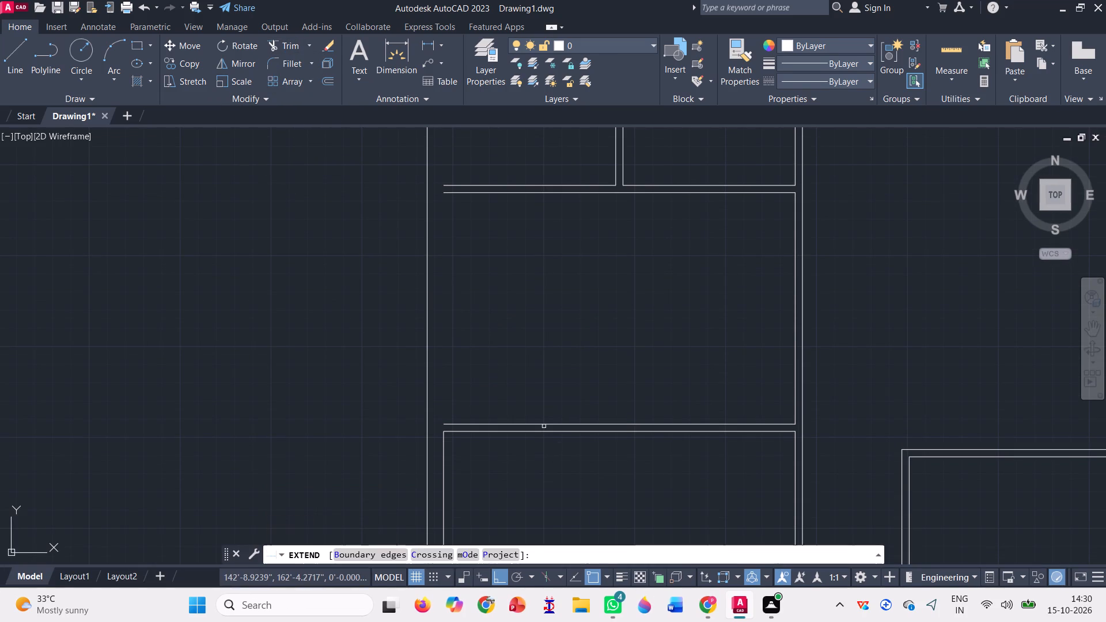
click(442, 482)
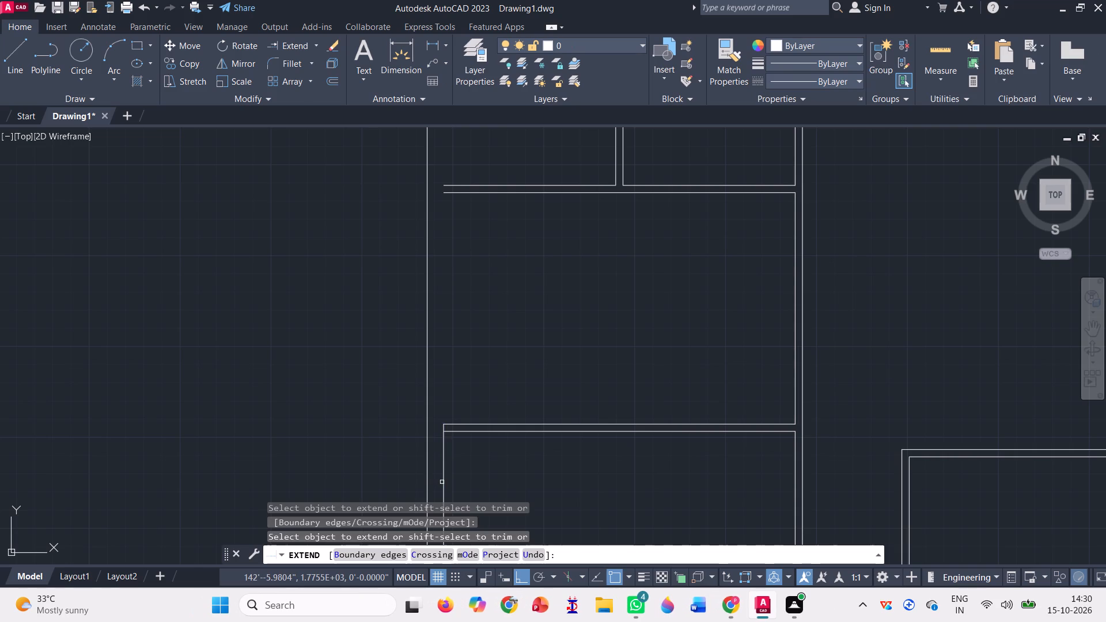
click(442, 483)
scroll(442, 482, down, 2)
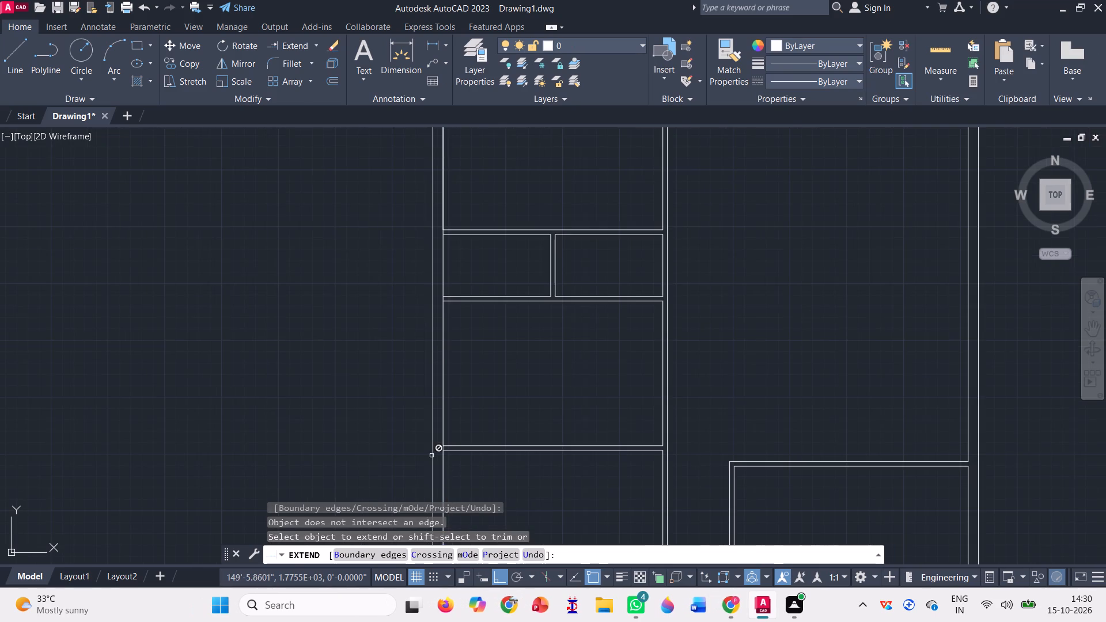
key(Escape)
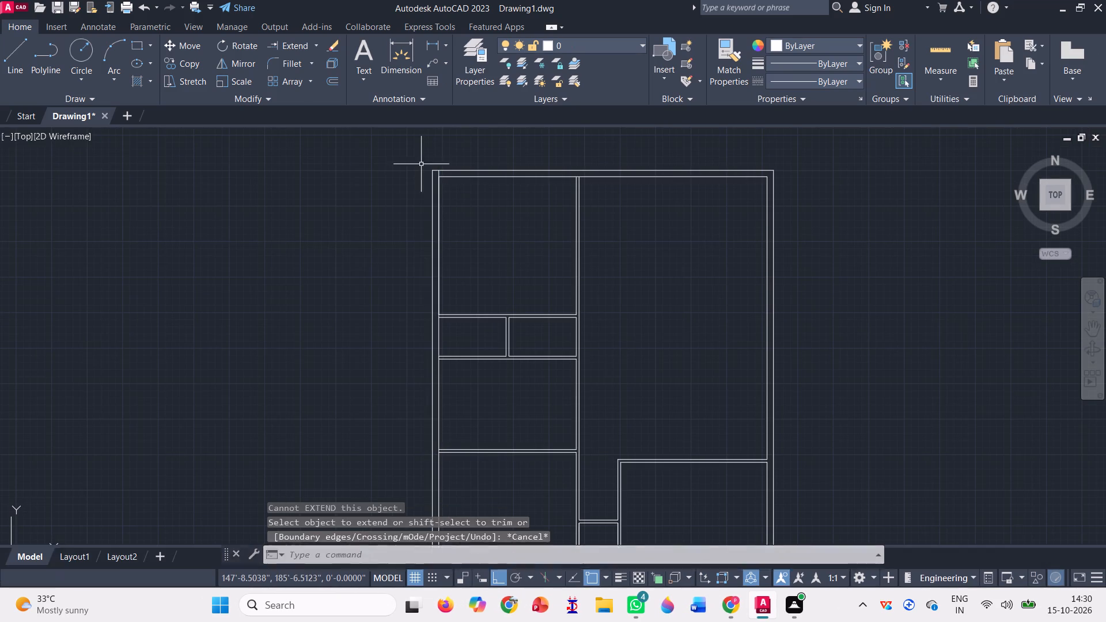
Trim the extended inner line's excess inside the top outer wall at the plan's upper-left corner.
click(316, 50)
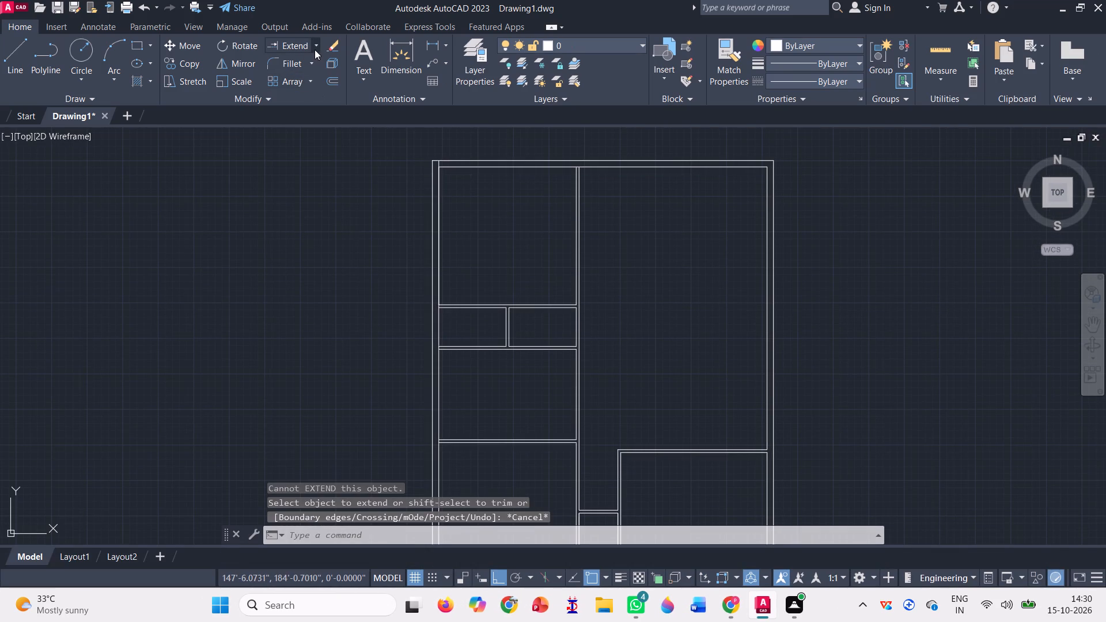
click(291, 72)
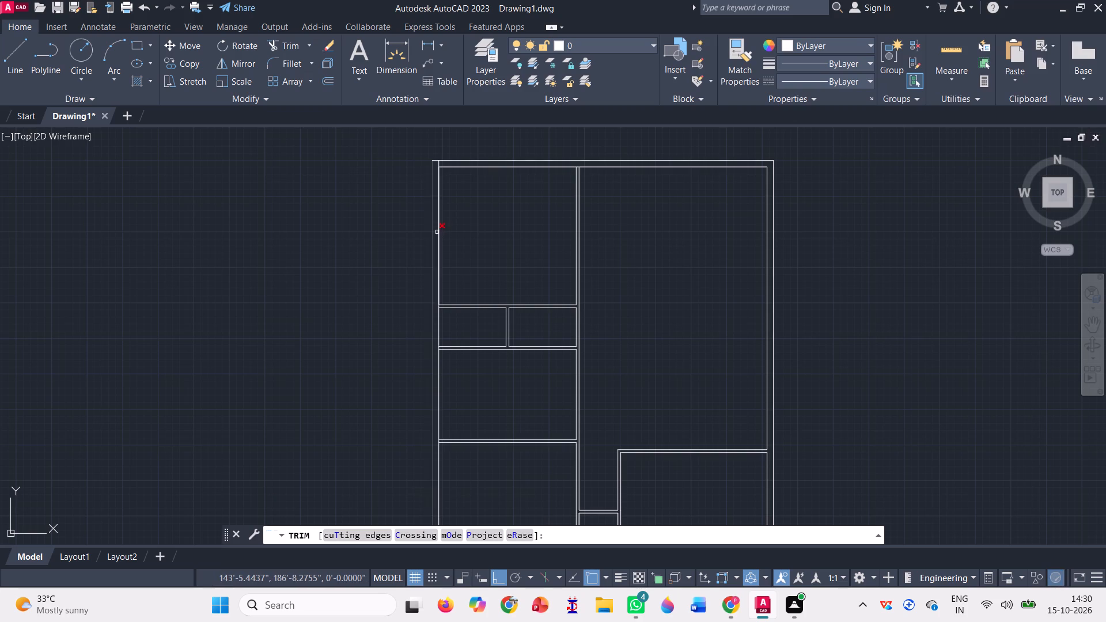
click(440, 234)
scroll(444, 158, up, 4)
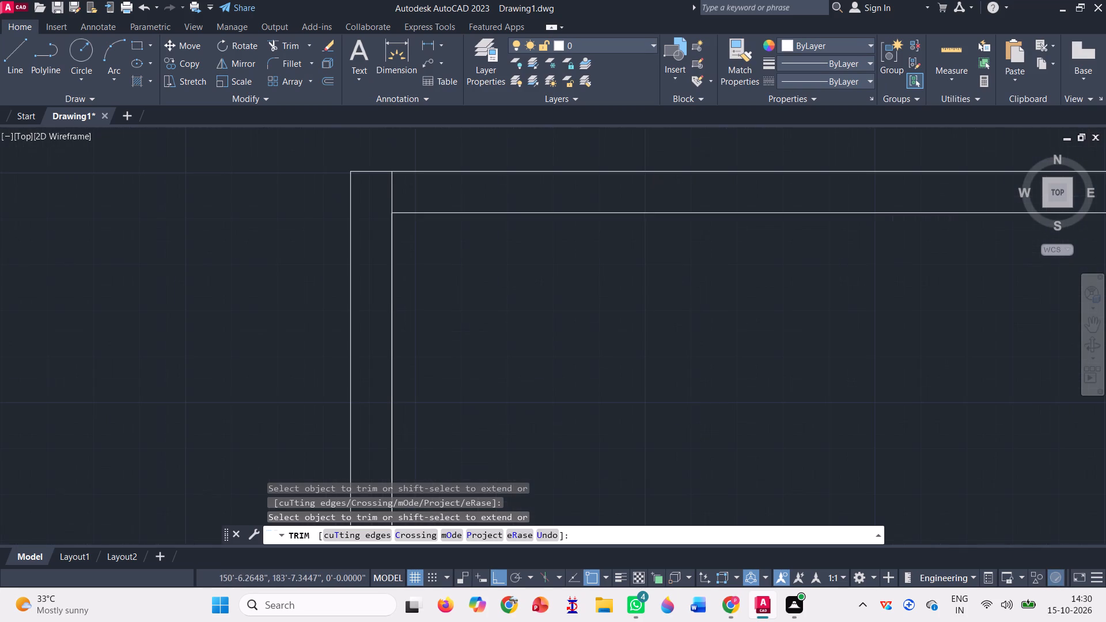
click(387, 197)
click(410, 195)
scroll(403, 204, down, 1)
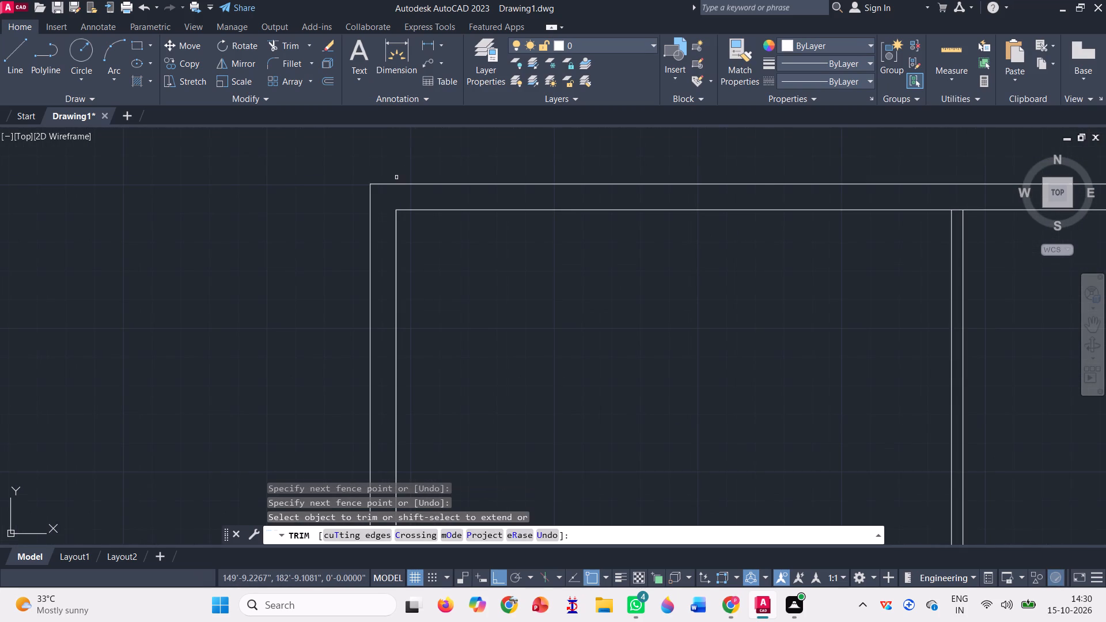
scroll(396, 173, down, 3)
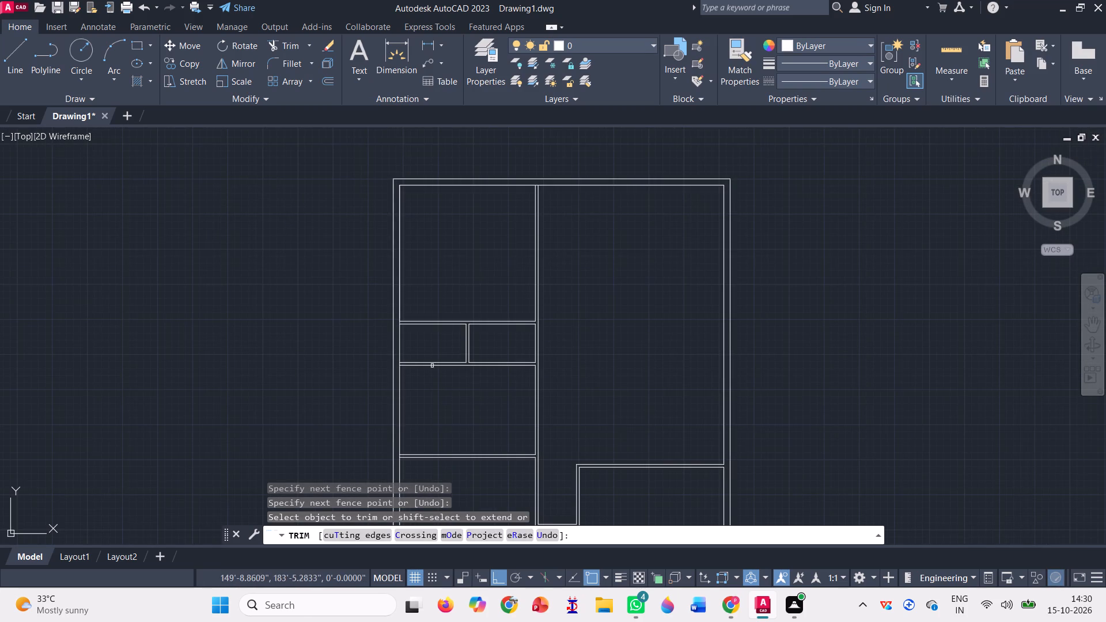
Trim the left outer wall's inner line at the small rooms' upper partition and the overlapping line along the upper-left room.
scroll(410, 323, up, 4)
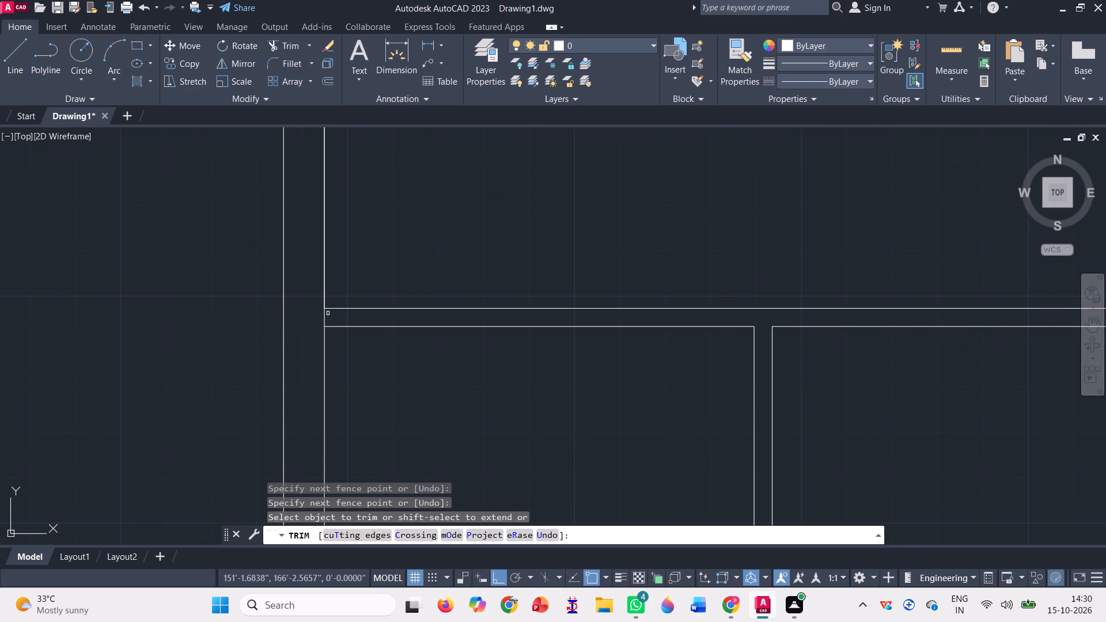
click(325, 313)
scroll(344, 359, down, 3)
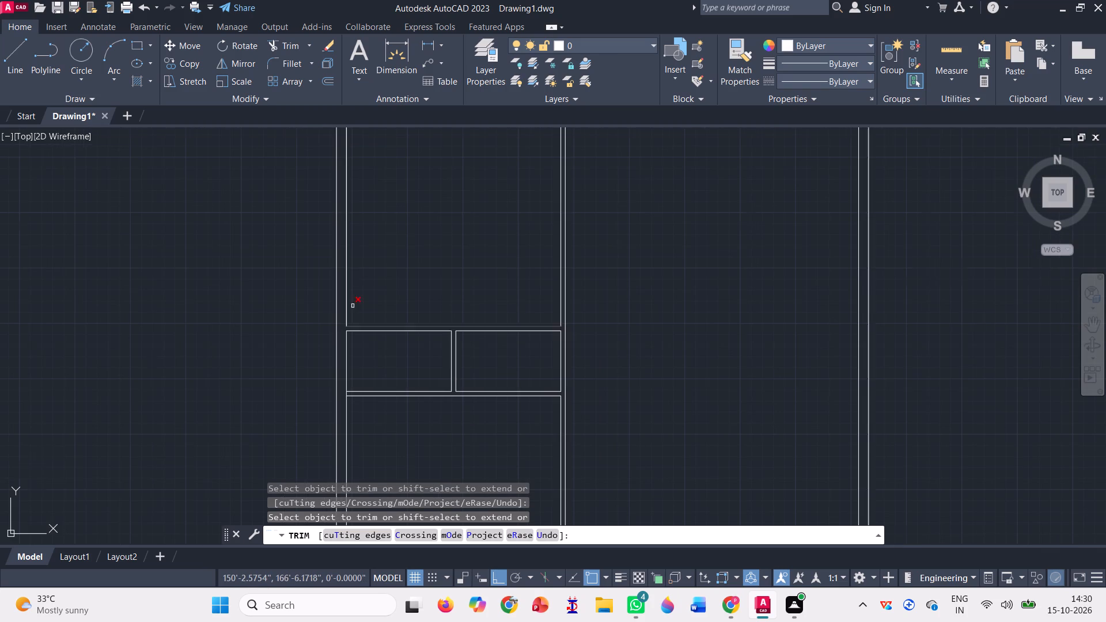
click(344, 248)
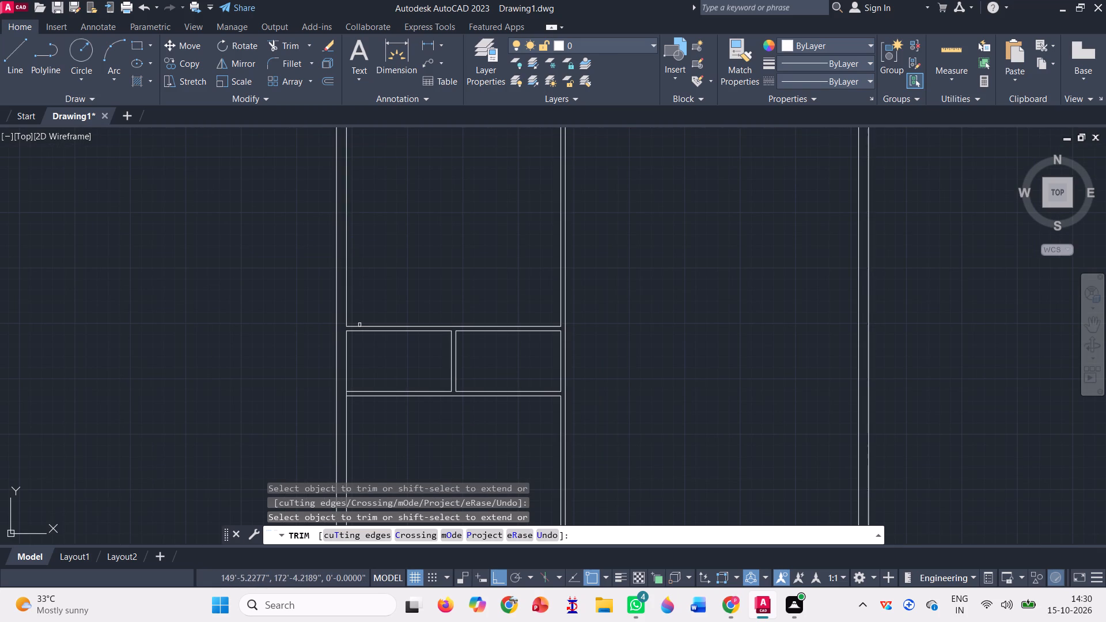
Extend both lines of the small rooms' lower partition to the left outer wall's outer face.
scroll(363, 335, down, 1)
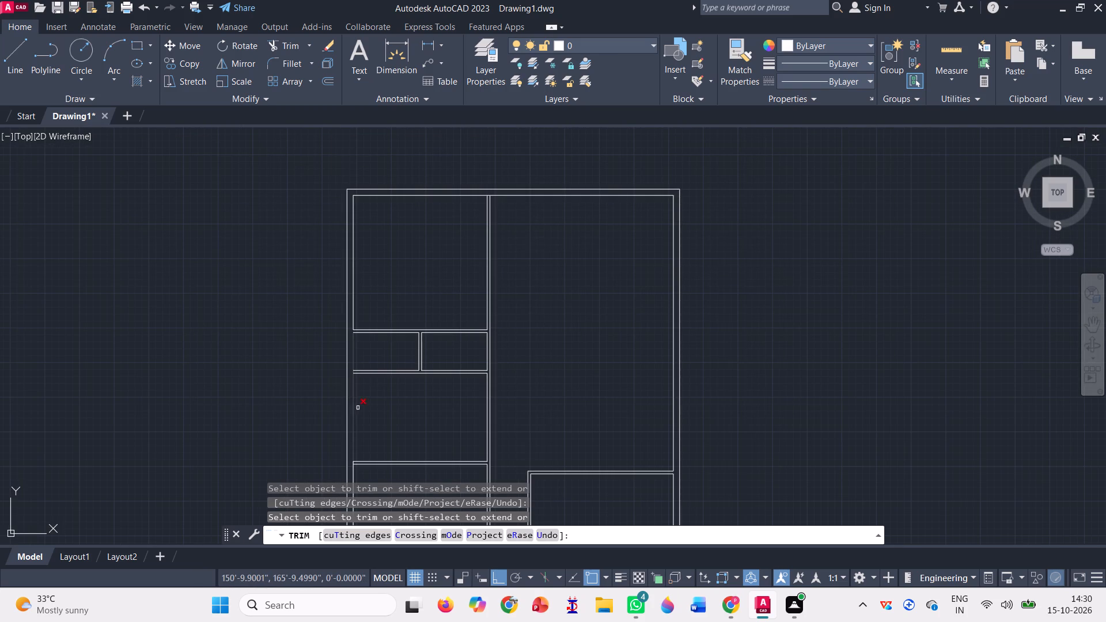
scroll(349, 389, up, 3)
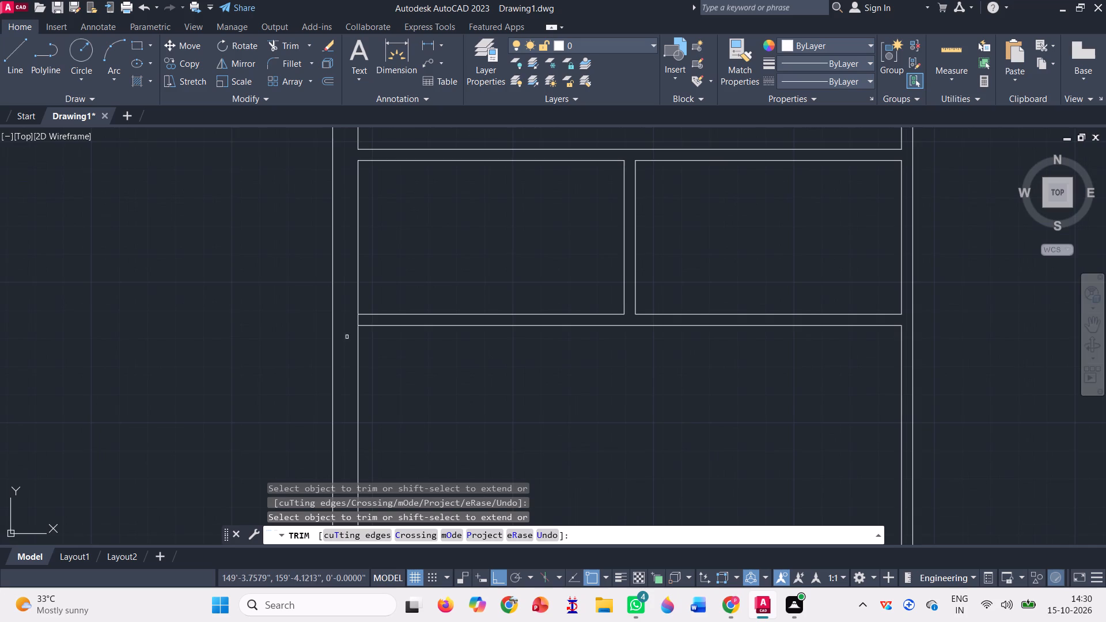
scroll(353, 324, up, 4)
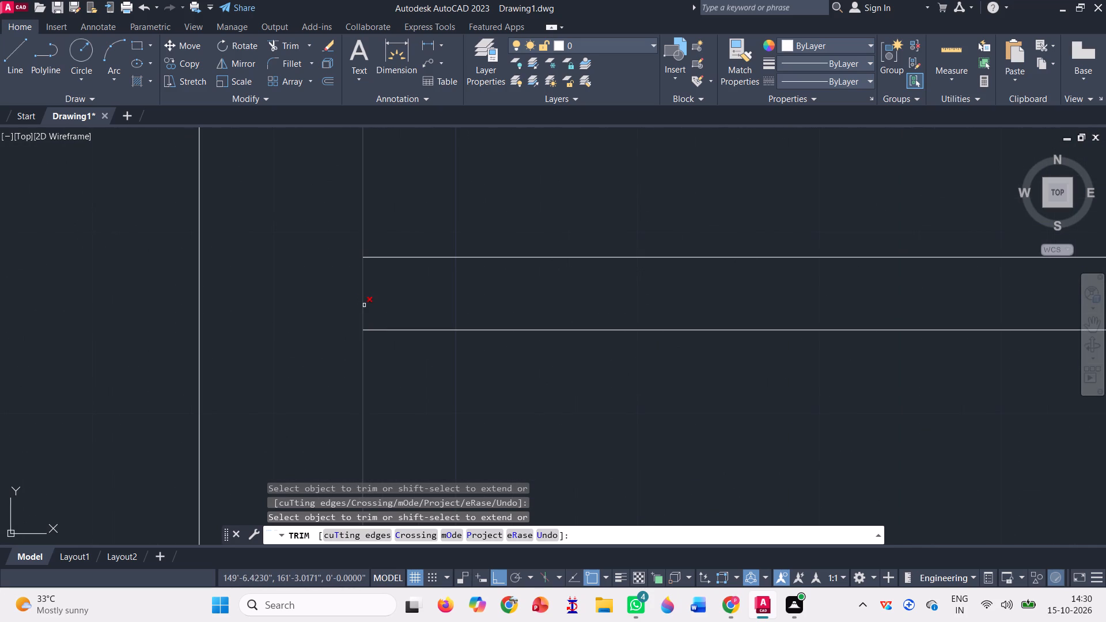
key(Escape)
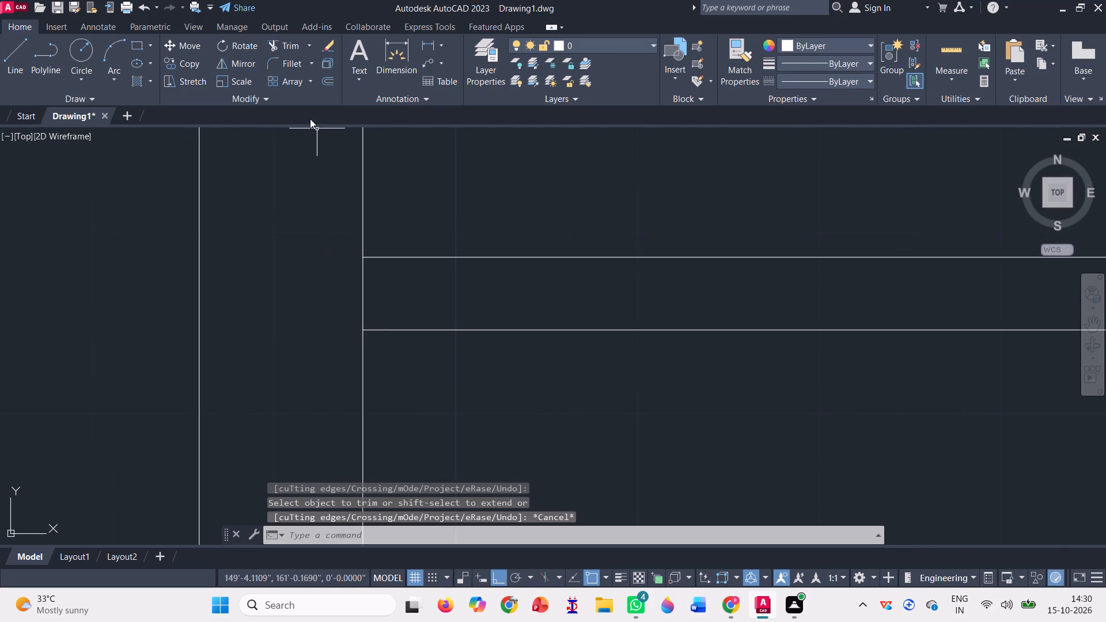
click(308, 48)
click(295, 103)
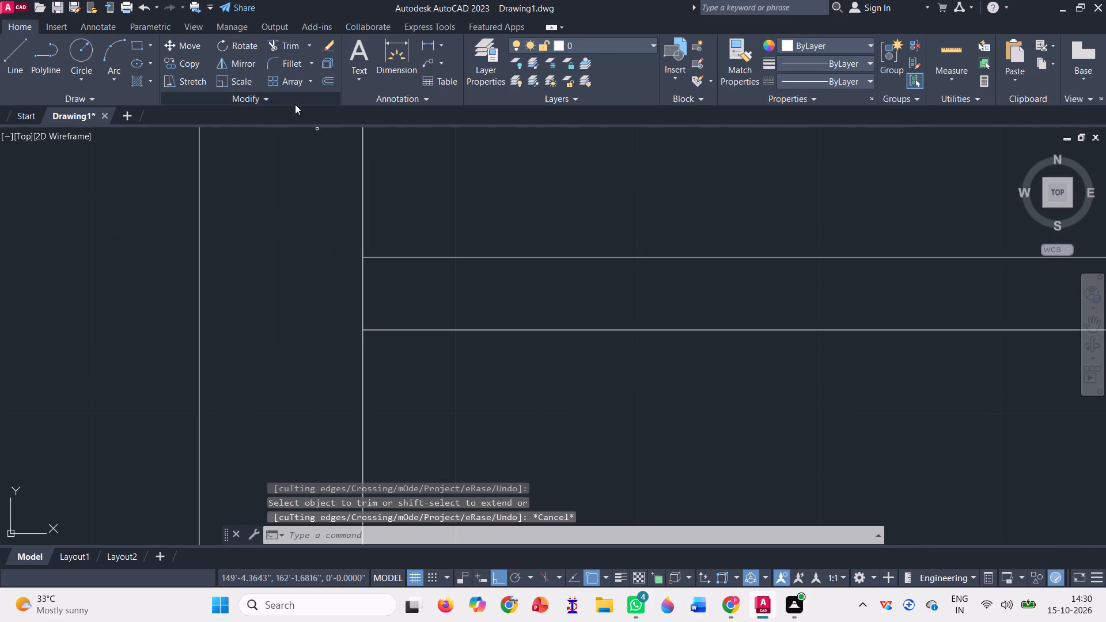
click(485, 253)
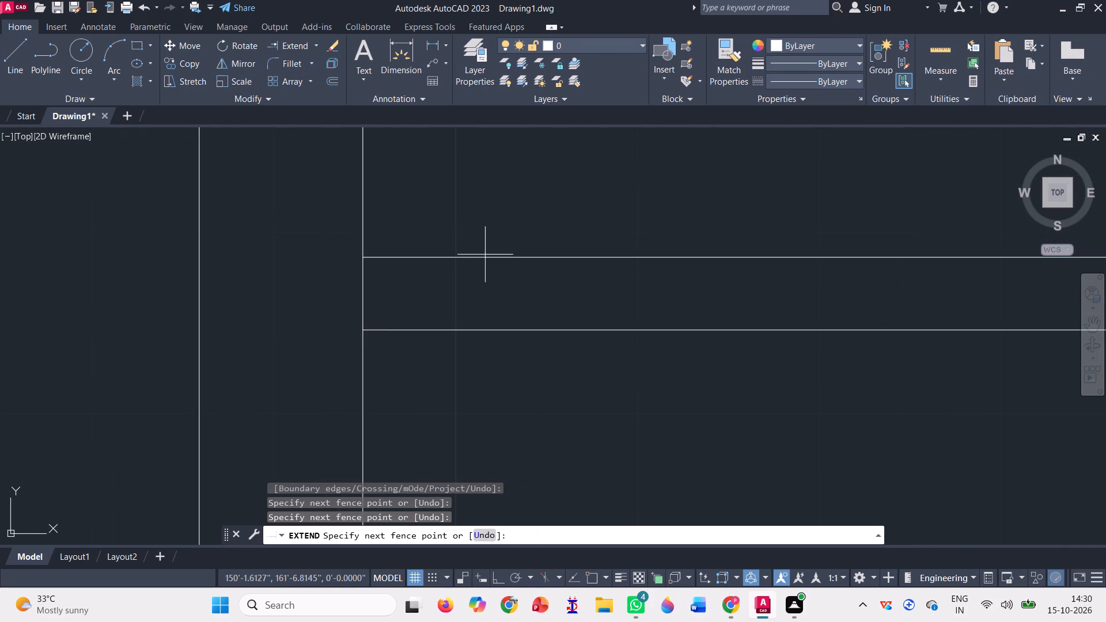
click(472, 359)
scroll(414, 350, down, 1)
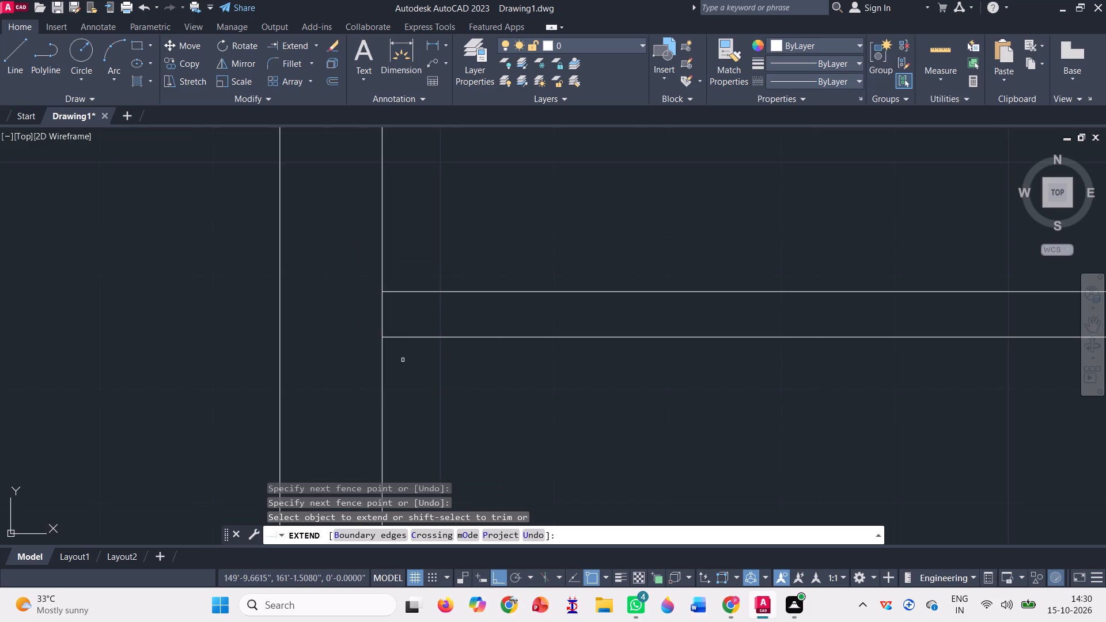
scroll(387, 361, down, 2)
scroll(335, 356, down, 1)
click(390, 371)
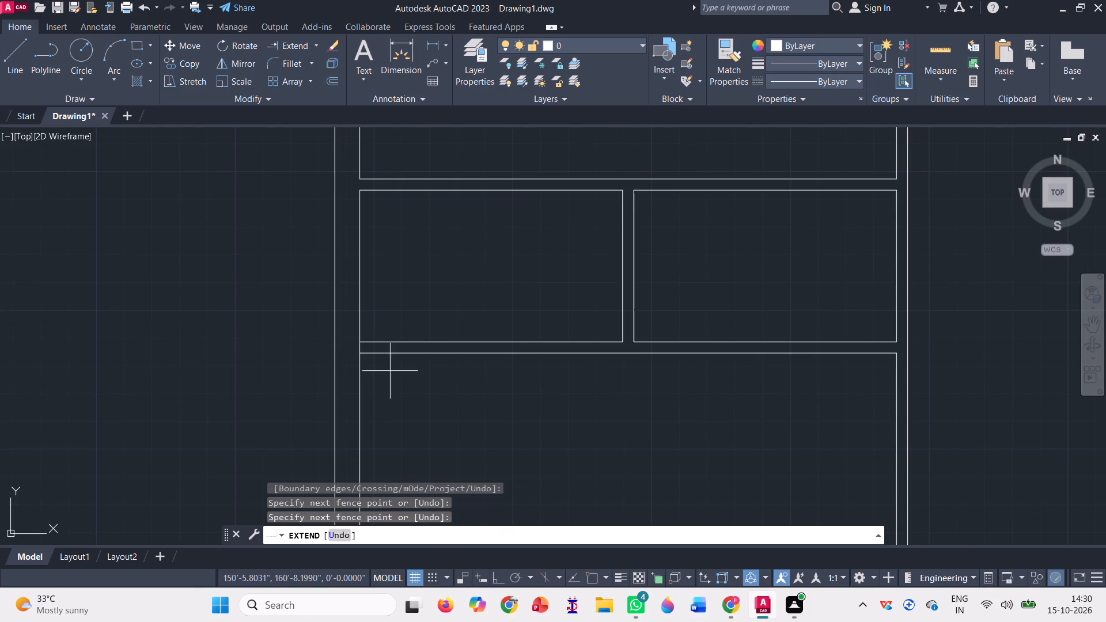
click(397, 299)
key(space)
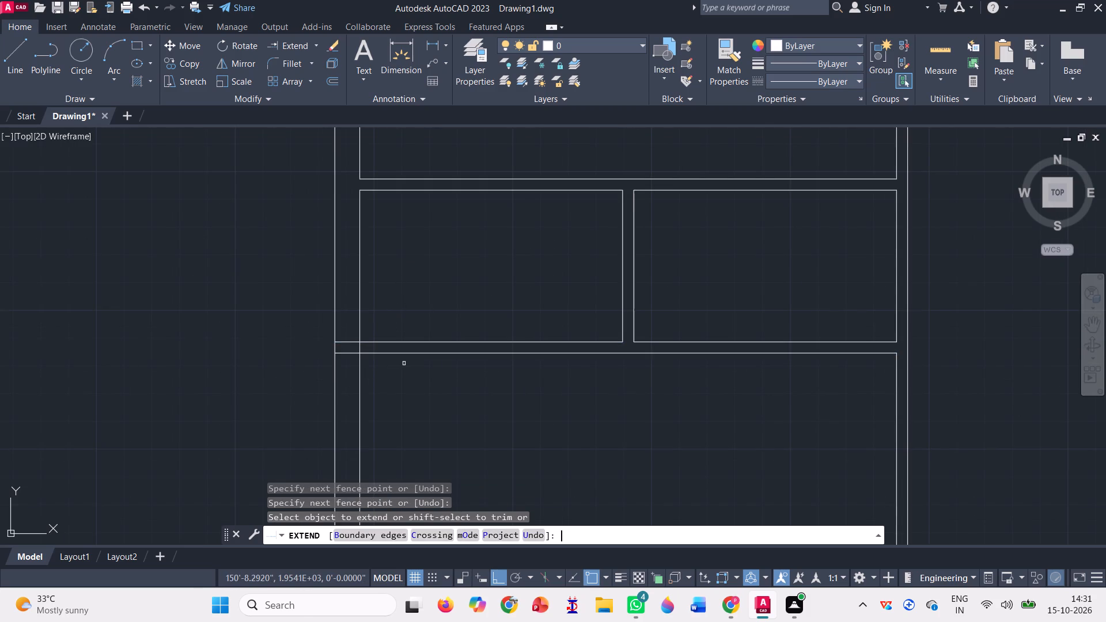
Trim the left outer wall's inner line between the small rooms' lower partition lines, and trim the extended stubs inside the outer wall.
click(319, 48)
click(319, 73)
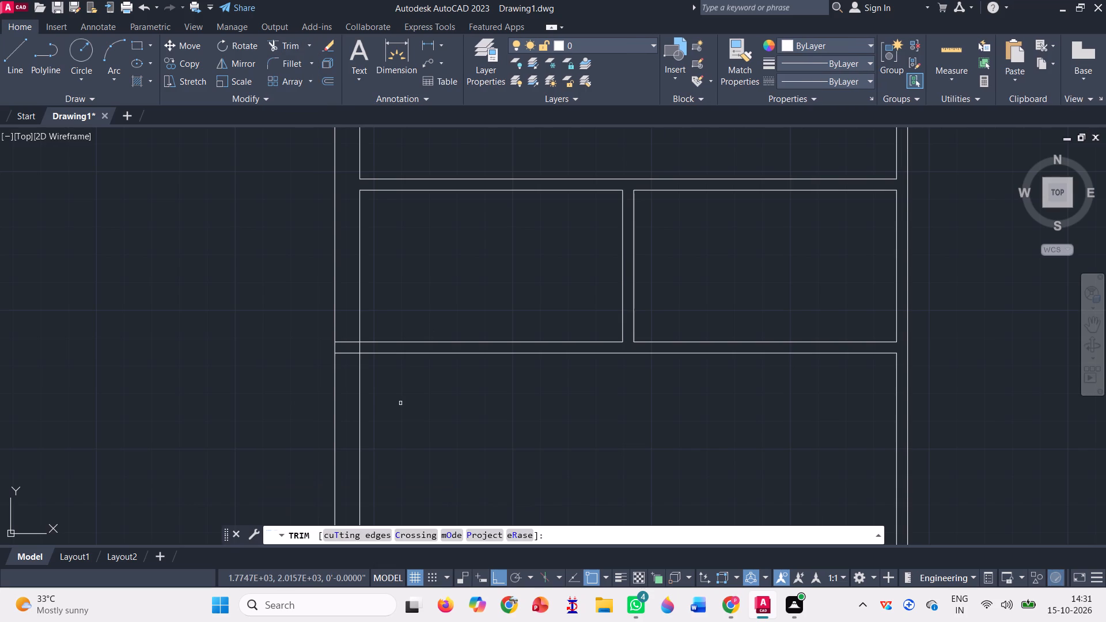
scroll(343, 360, up, 3)
scroll(382, 314, up, 3)
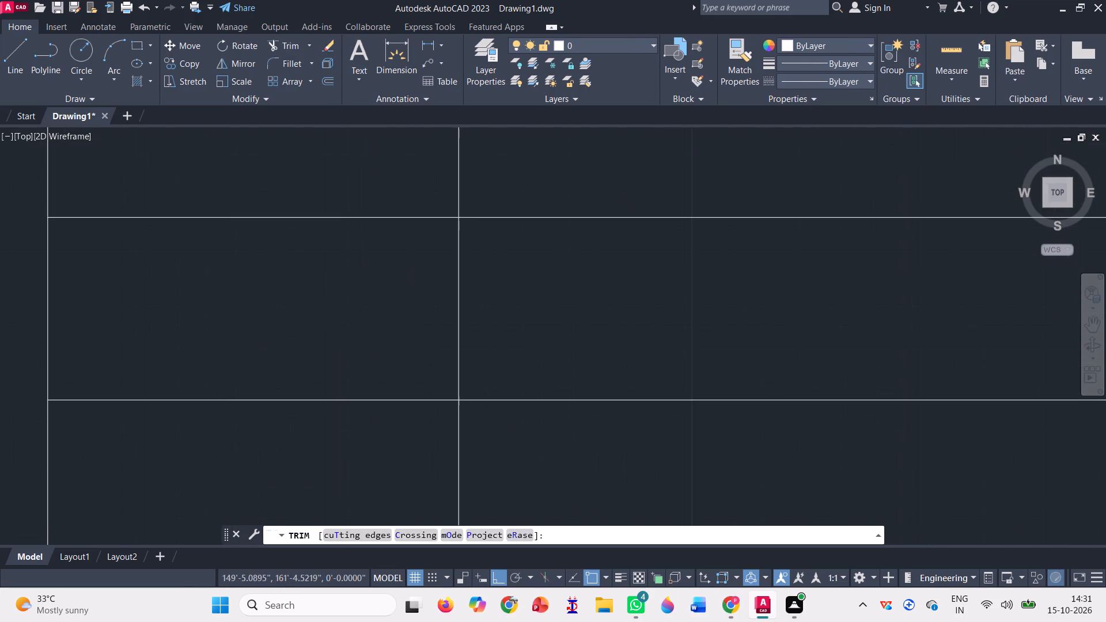
click(403, 316)
click(482, 314)
click(267, 196)
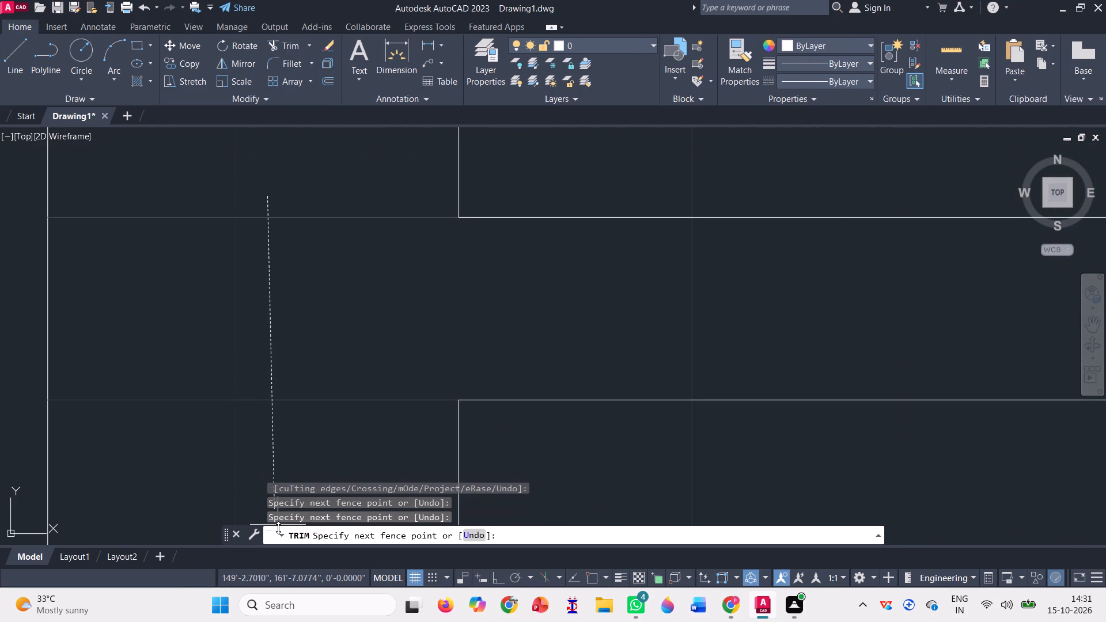
click(275, 505)
scroll(230, 434, down, 3)
click(240, 476)
scroll(233, 450, down, 3)
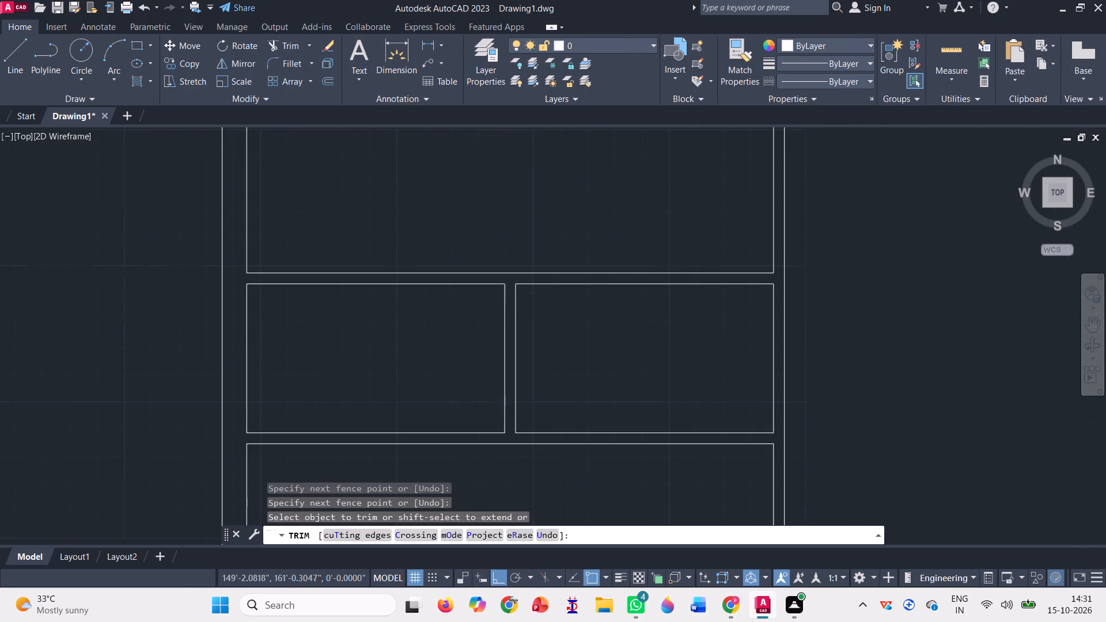
Trim the top outer wall's inner line between the two lines of the long vertical partition to open the junction.
scroll(237, 441, down, 1)
scroll(613, 381, down, 2)
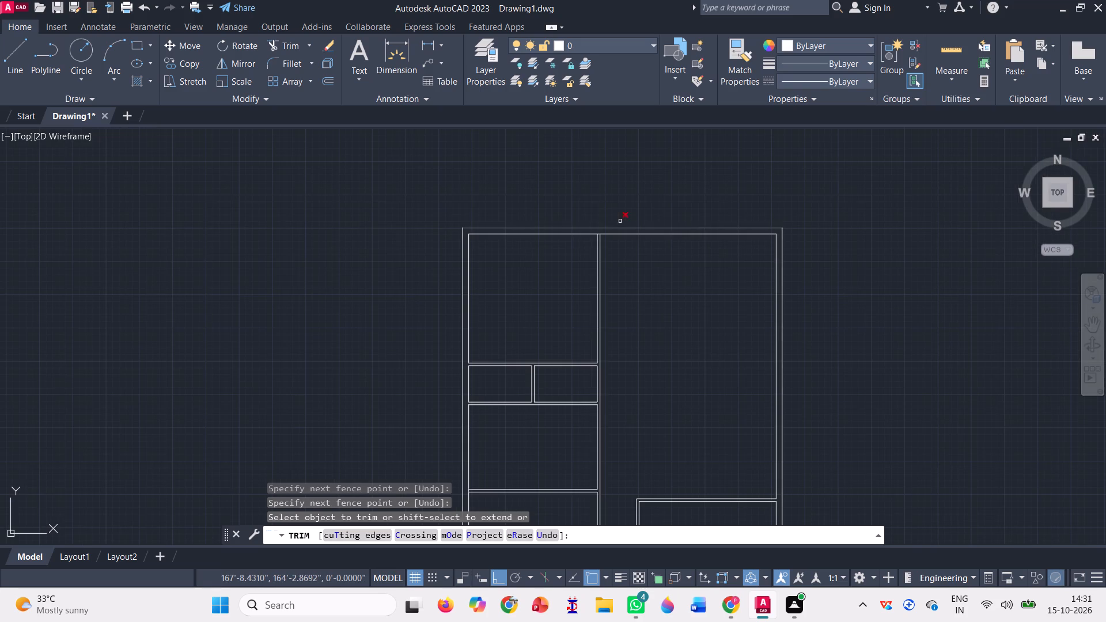
scroll(603, 220, up, 3)
scroll(589, 276, up, 3)
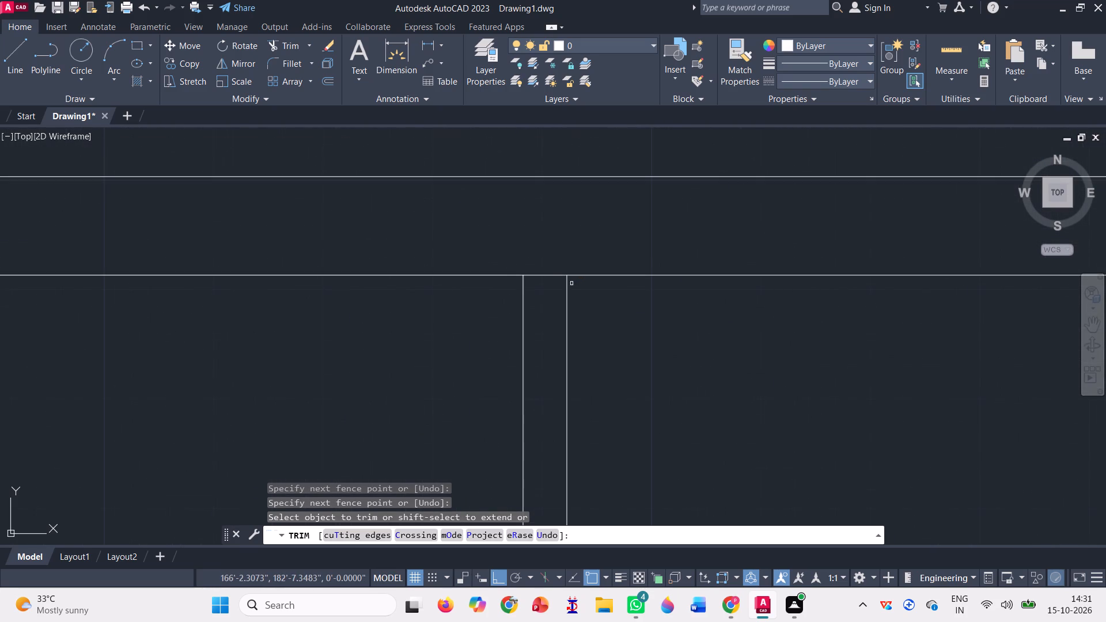
click(547, 279)
click(542, 256)
scroll(542, 257, down, 4)
scroll(466, 274, down, 2)
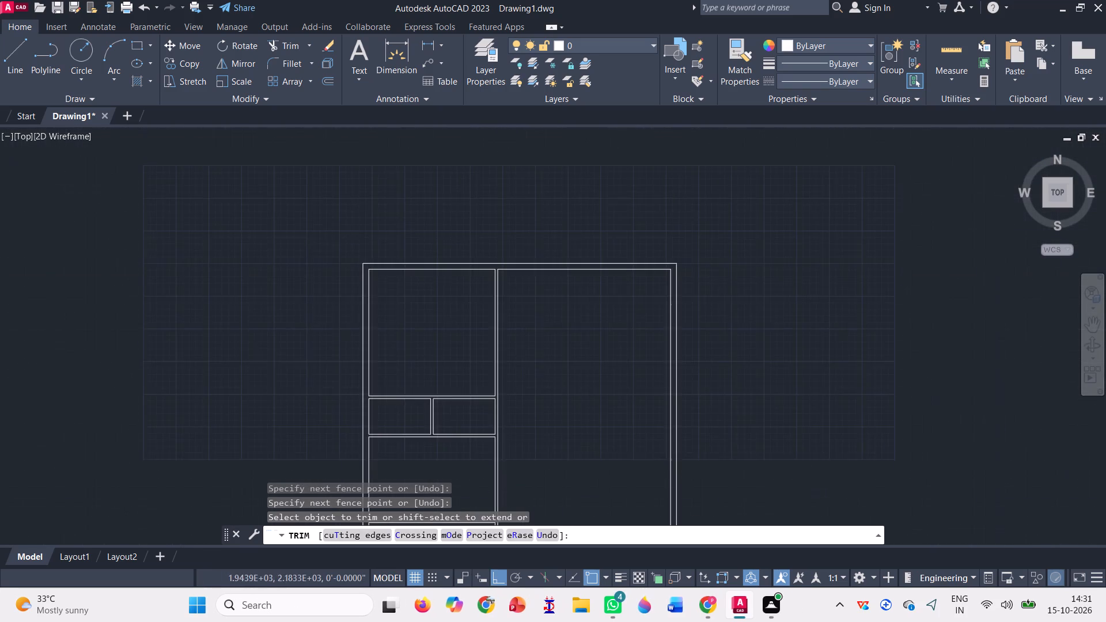
scroll(469, 261, down, 1)
scroll(600, 377, down, 1)
scroll(552, 448, up, 2)
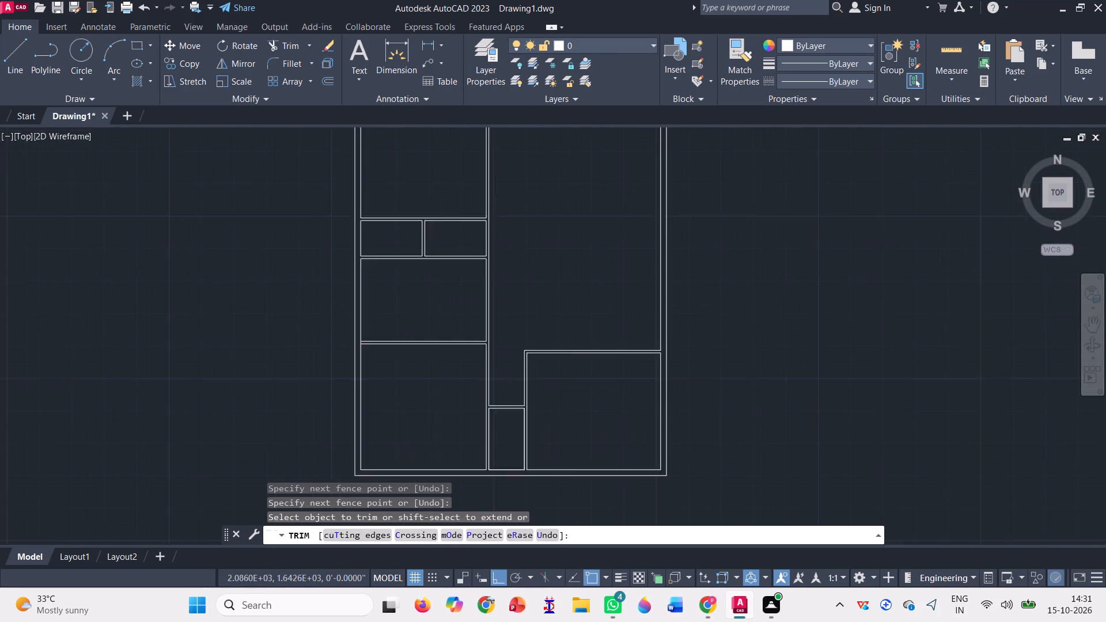
scroll(552, 448, up, 1)
scroll(542, 454, down, 1)
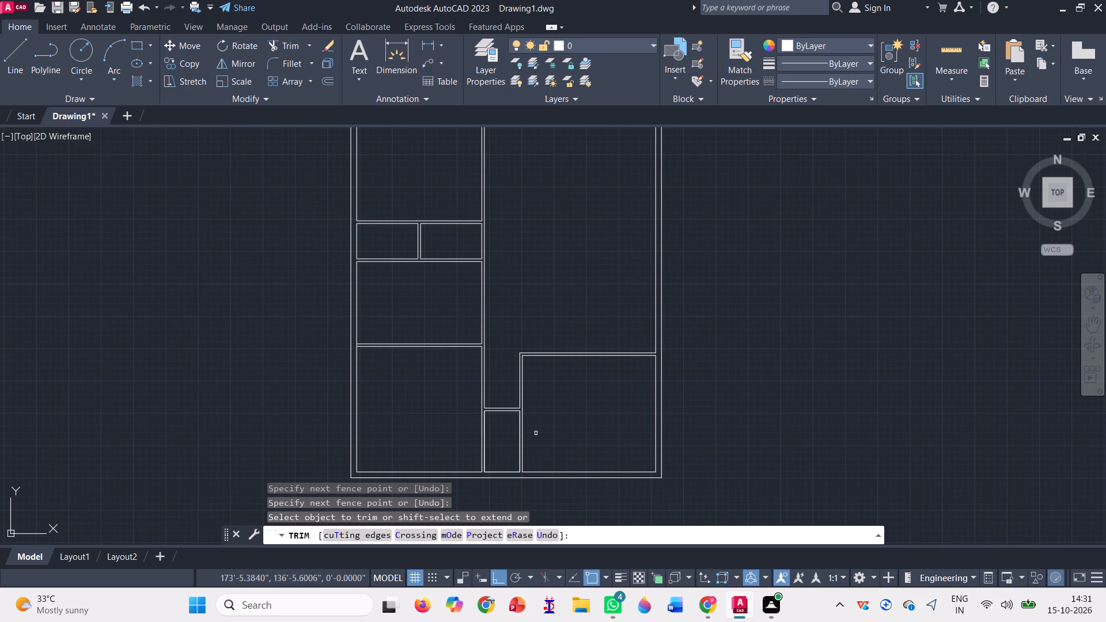
scroll(536, 433, down, 1)
key(Escape)
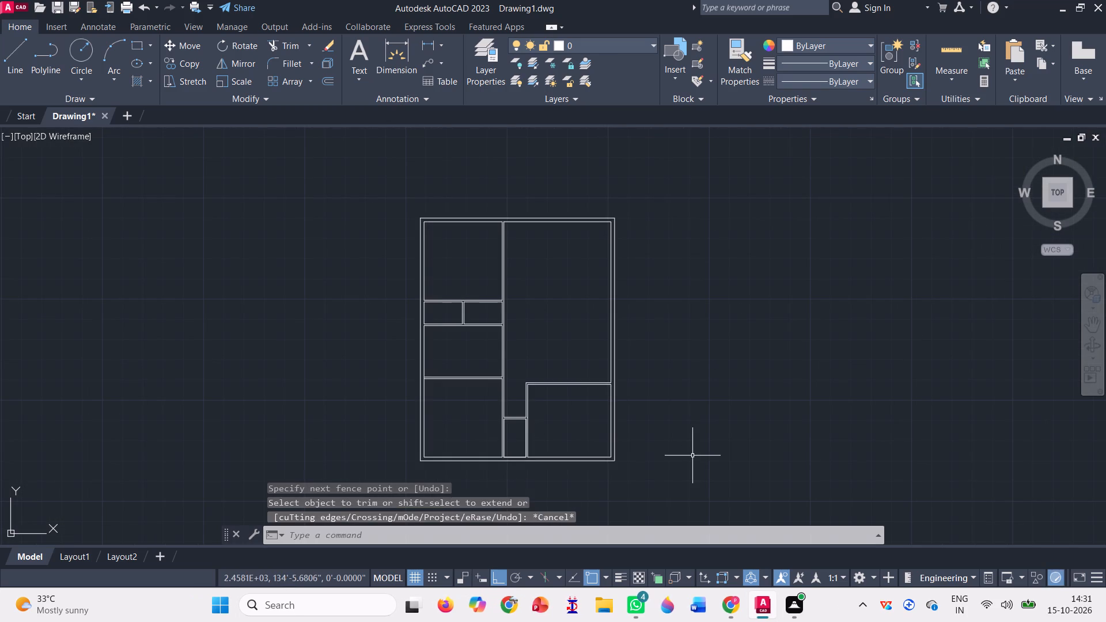
key(Escape)
key(Escape)
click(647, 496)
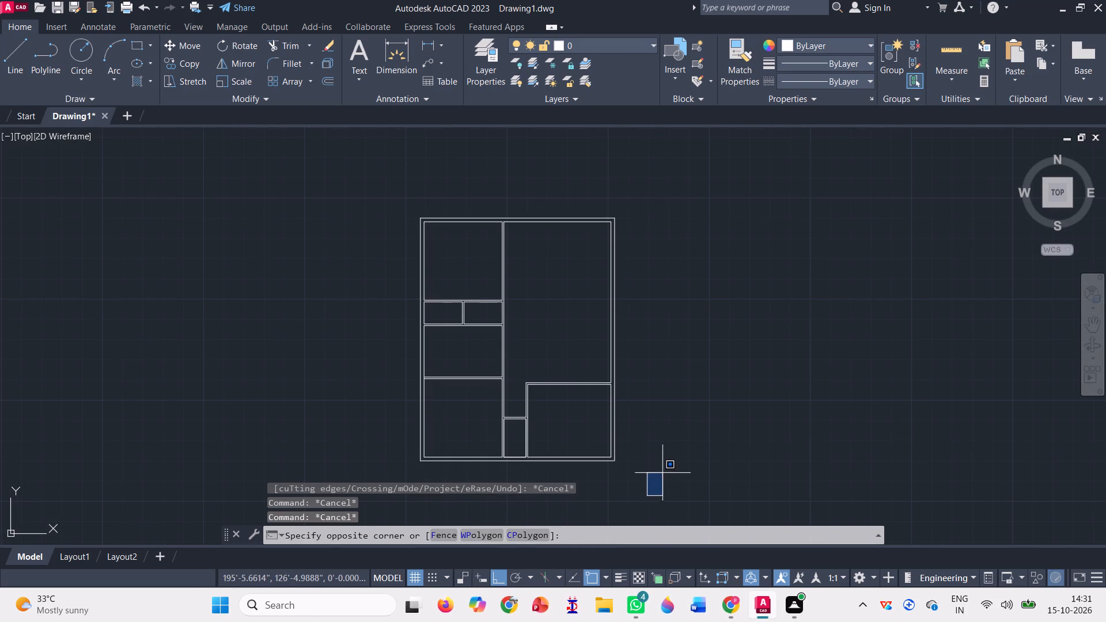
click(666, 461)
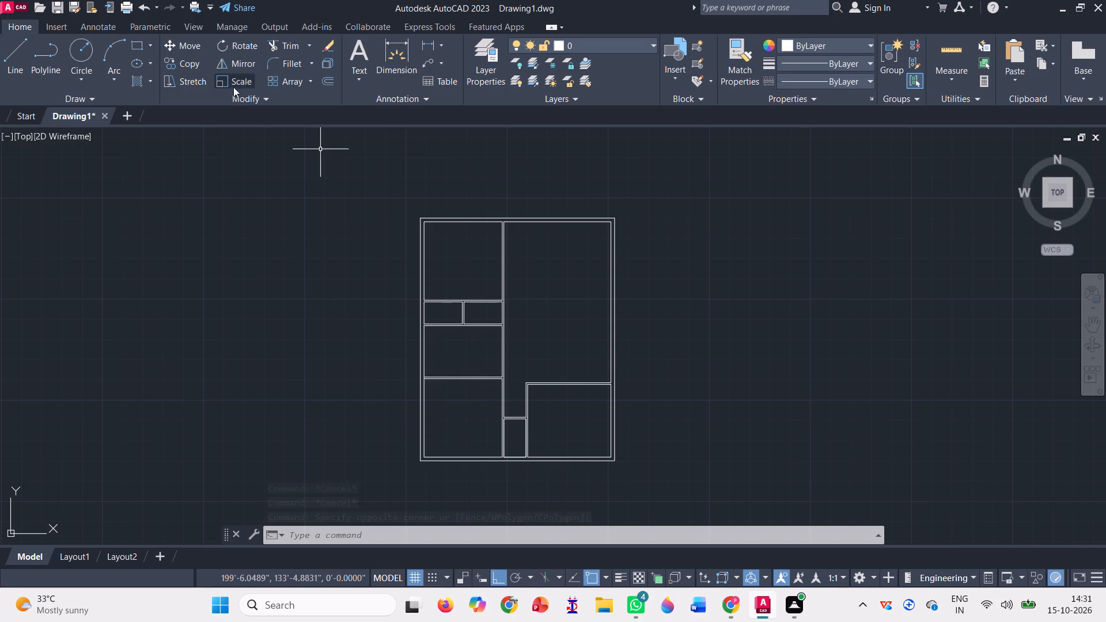
Move the two small rooms' upper and lower partitions and the divider between them straight upward together.
click(182, 41)
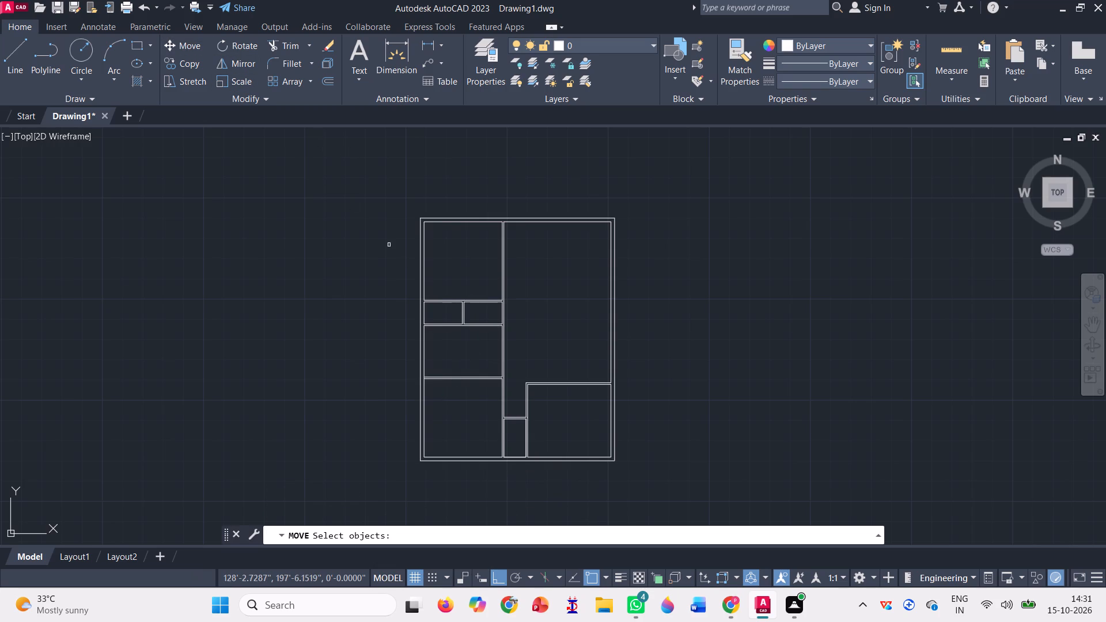
scroll(470, 266, up, 2)
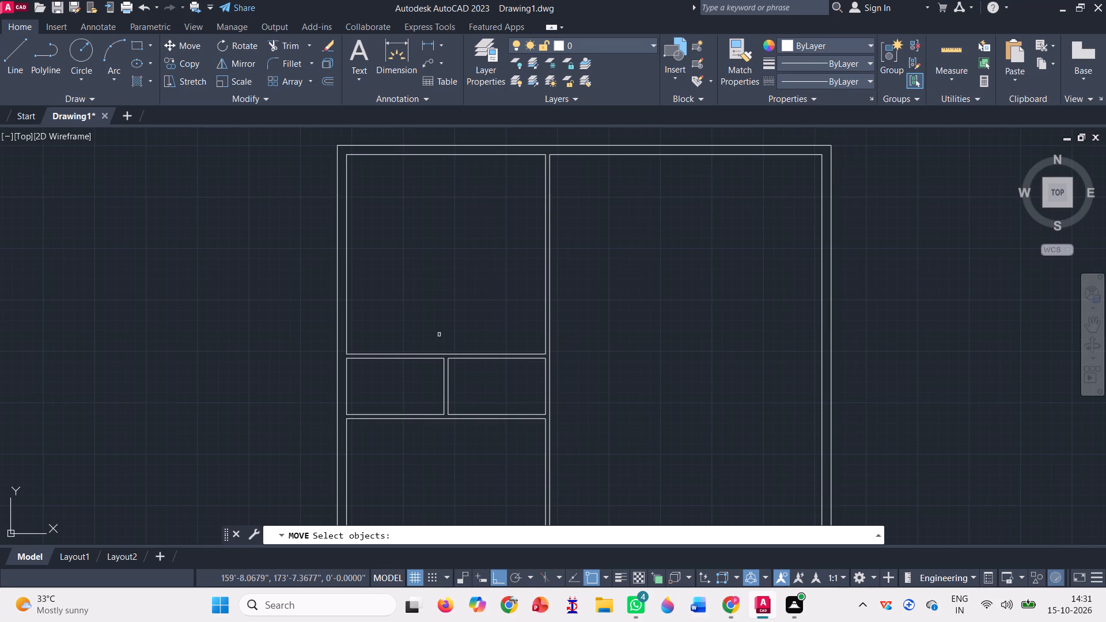
scroll(439, 335, down, 1)
click(463, 411)
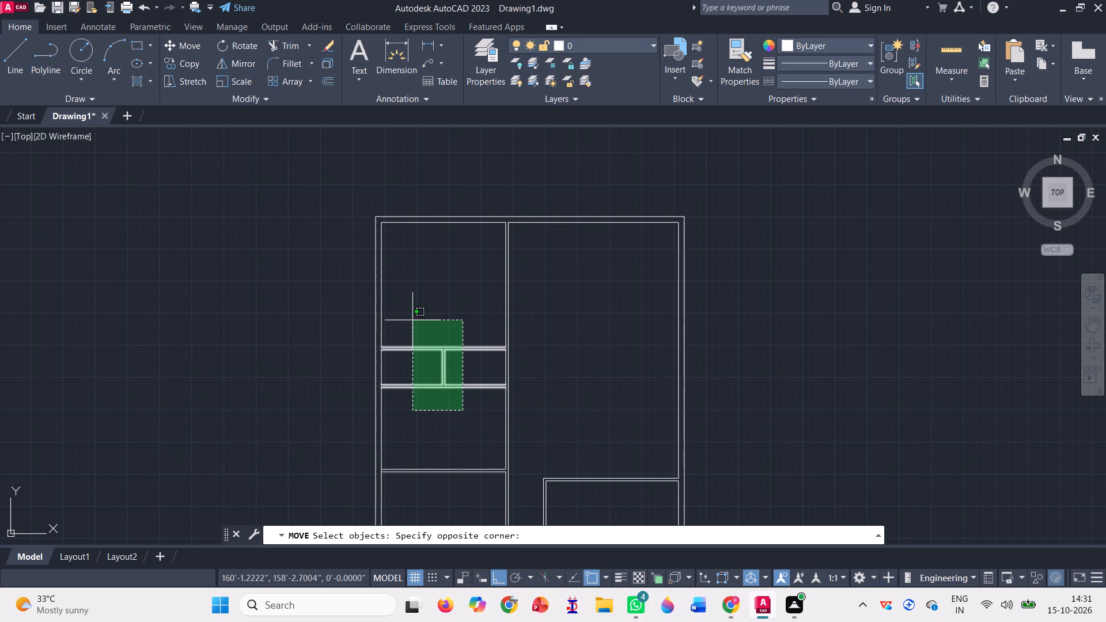
click(412, 319)
key(space)
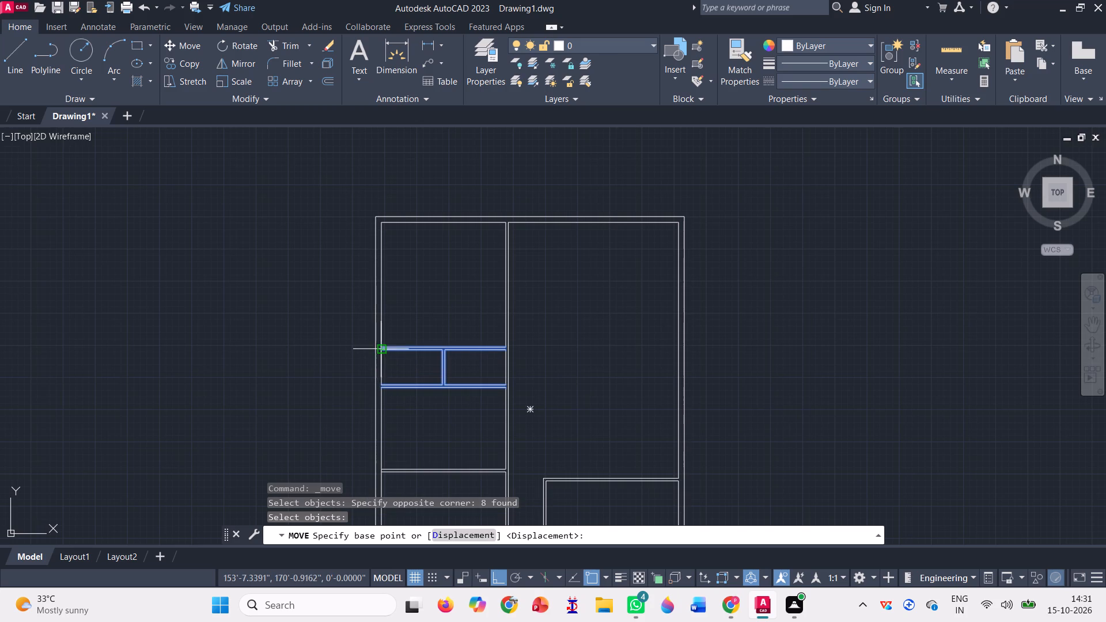
scroll(382, 347, up, 2)
click(371, 351)
scroll(370, 352, up, 1)
scroll(370, 354, down, 2)
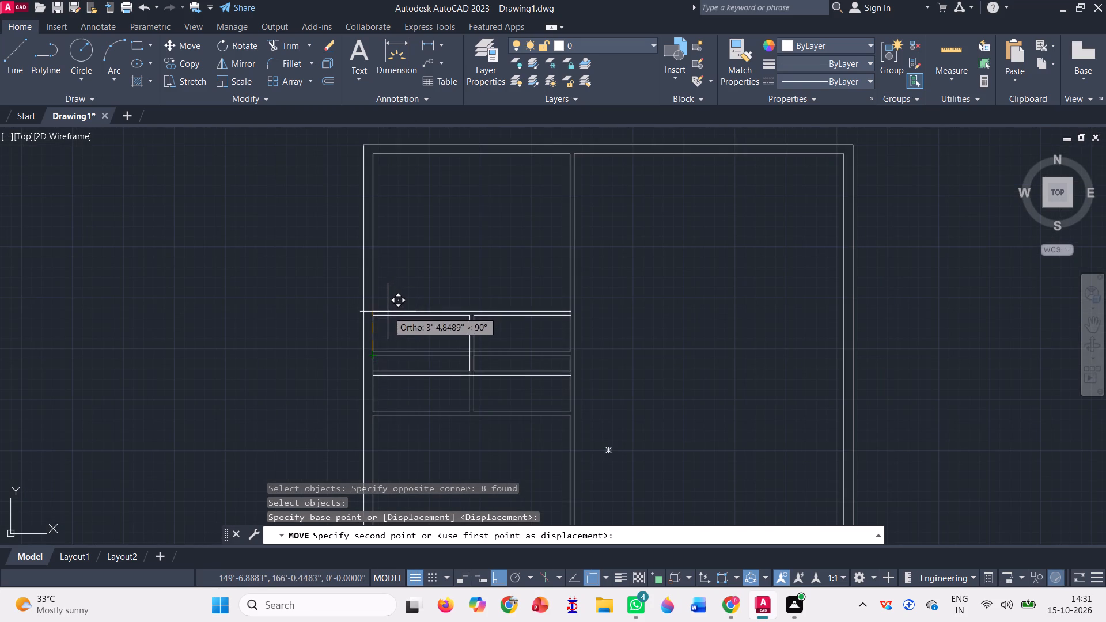
click(374, 323)
scroll(423, 252, down, 2)
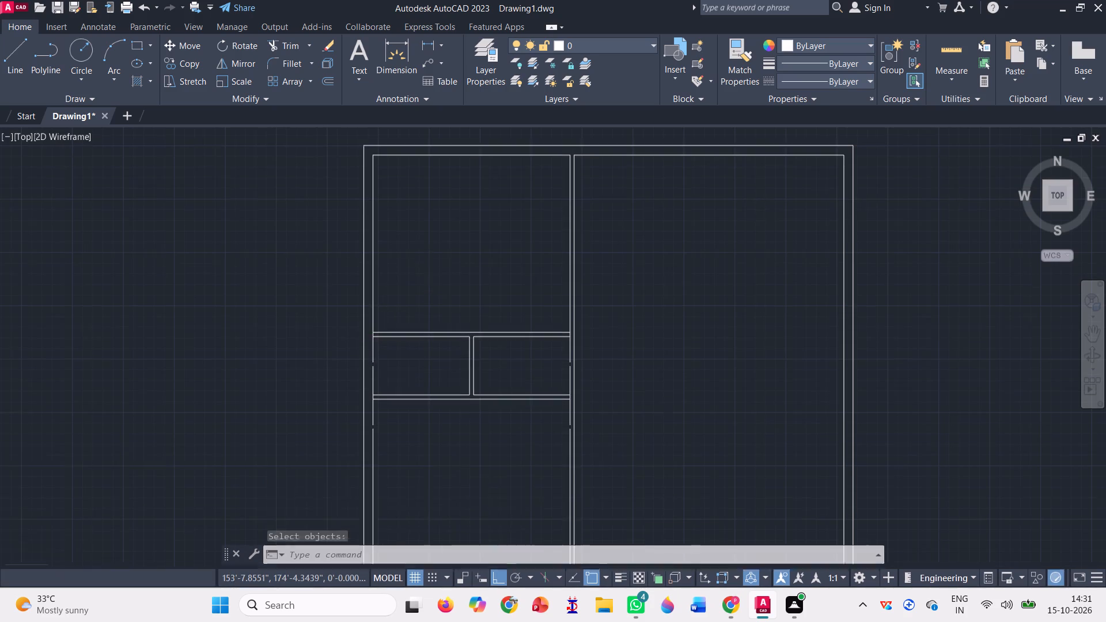
scroll(429, 369, up, 2)
scroll(437, 366, down, 1)
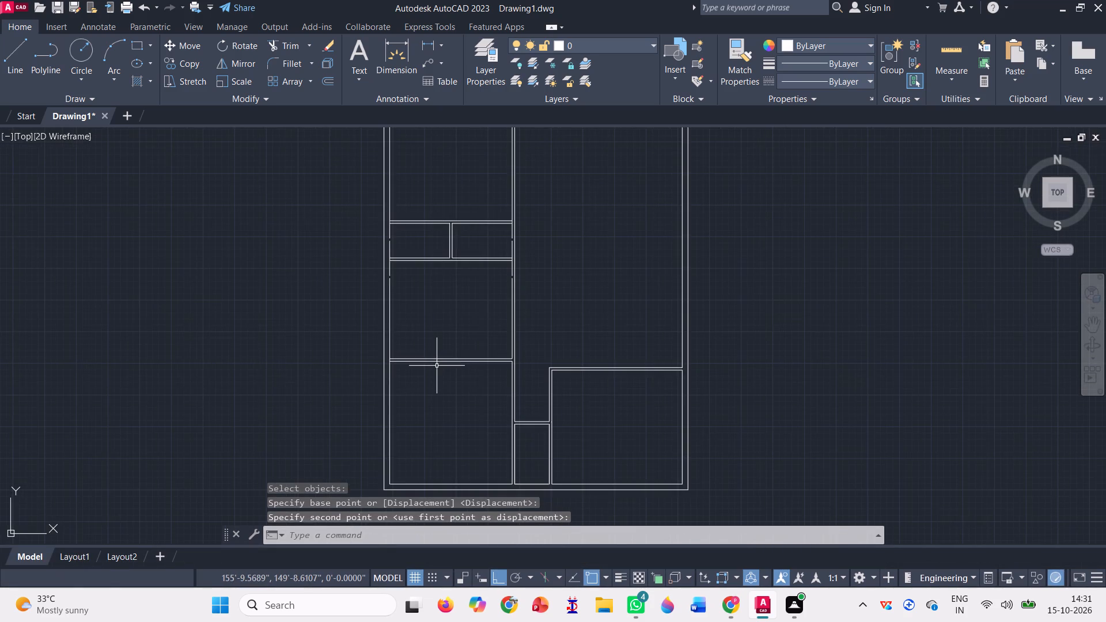
Move the partition between the middle-left and lower-left rooms straight down, in line with the lower-right room's top wall.
click(184, 41)
click(479, 371)
click(446, 329)
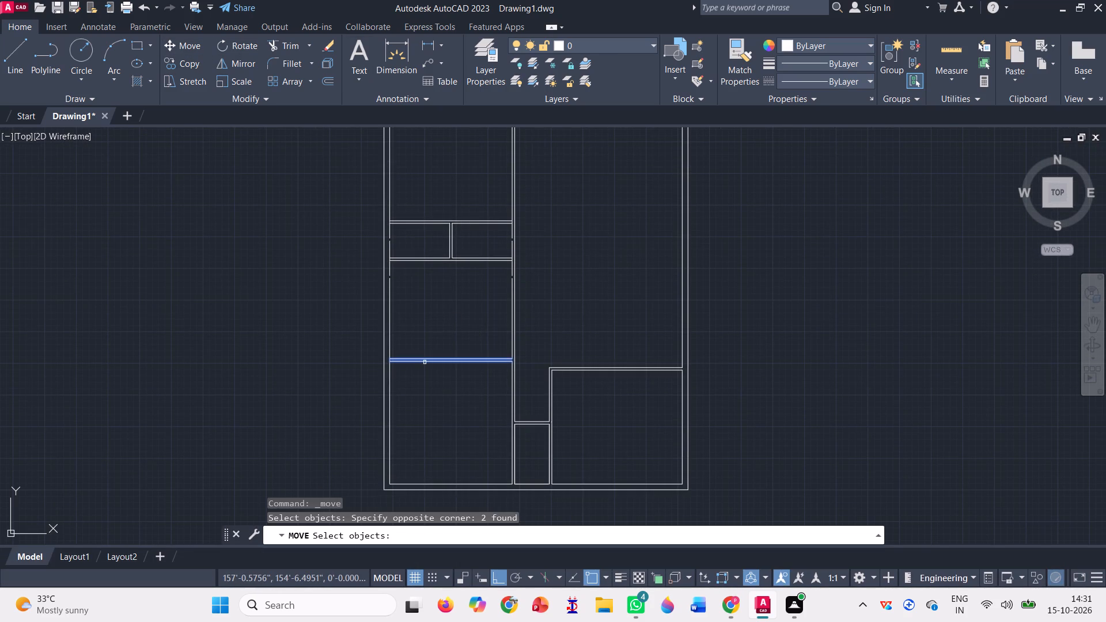
key(space)
scroll(395, 355, up, 3)
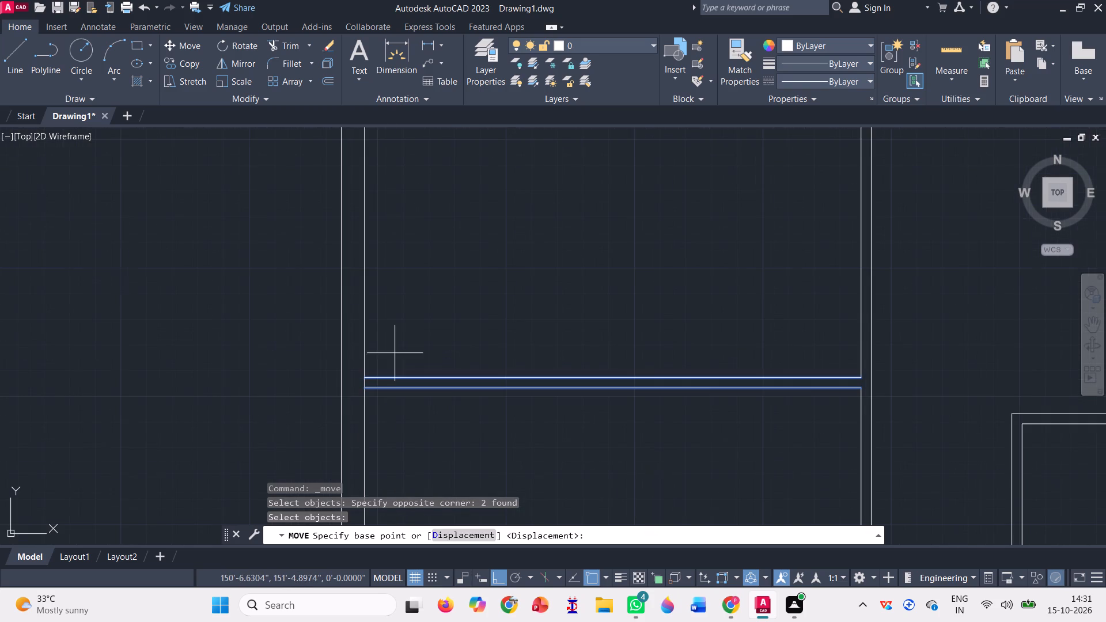
click(366, 376)
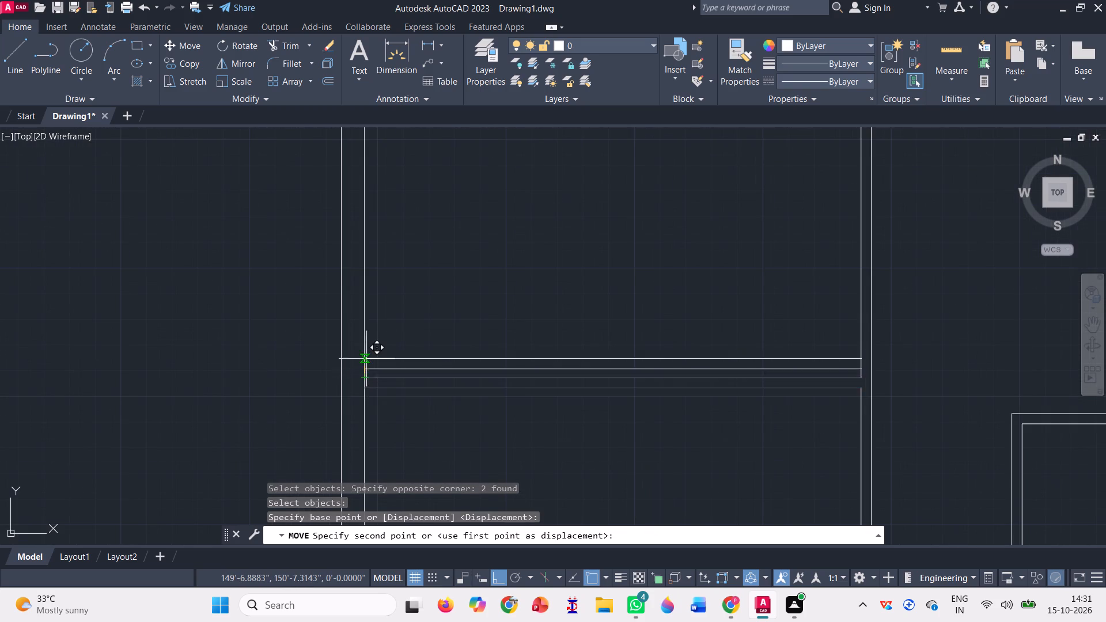
scroll(366, 359, down, 4)
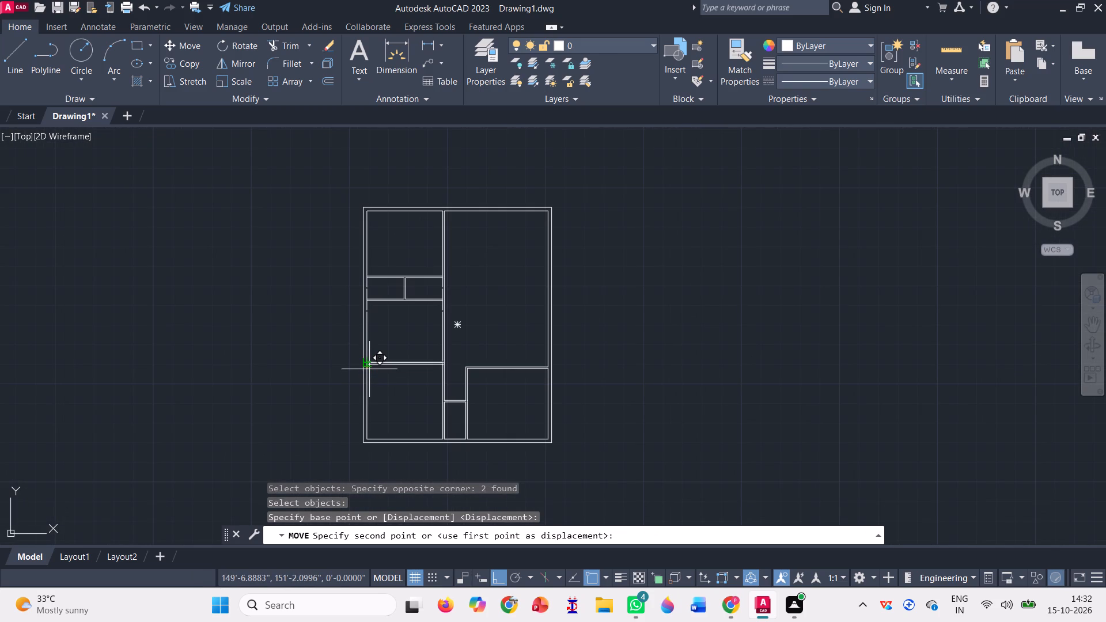
scroll(369, 369, up, 3)
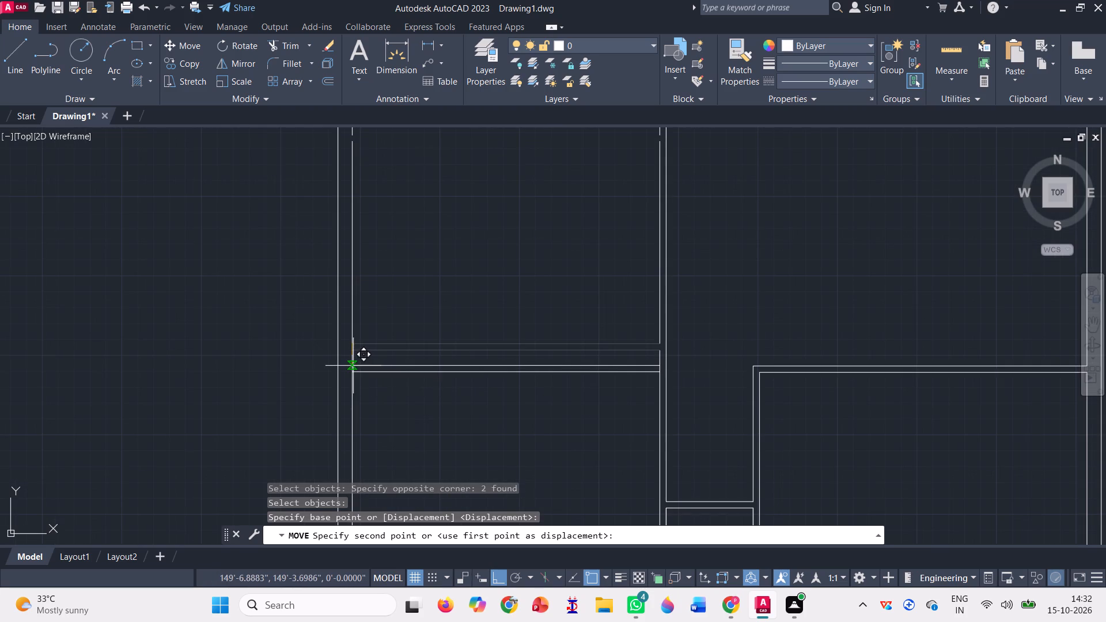
click(352, 366)
scroll(379, 386, down, 3)
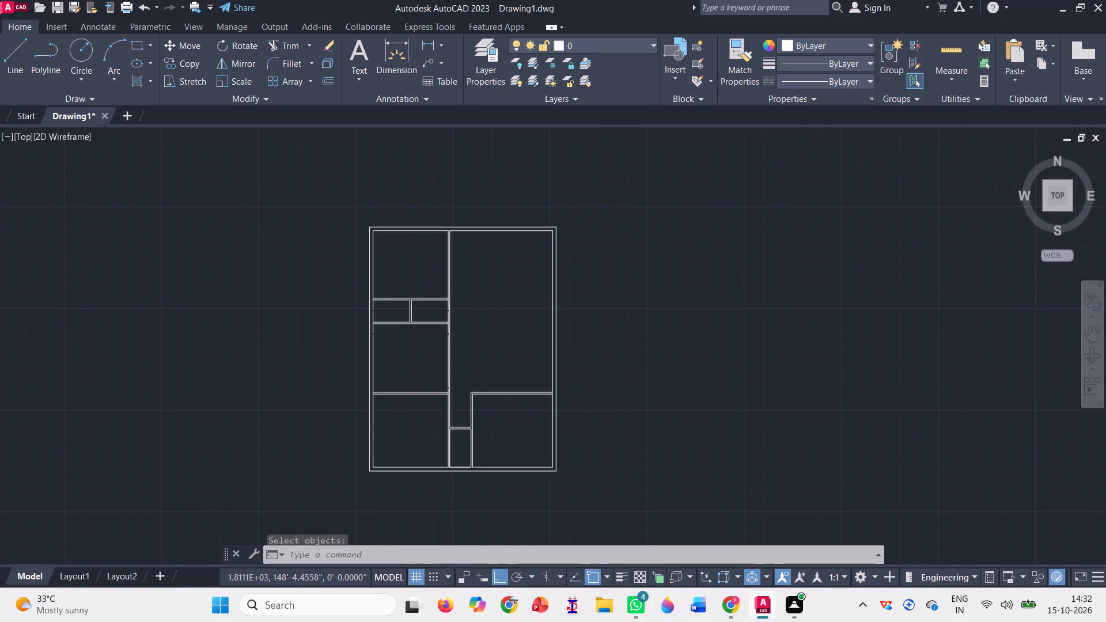
scroll(459, 346, up, 4)
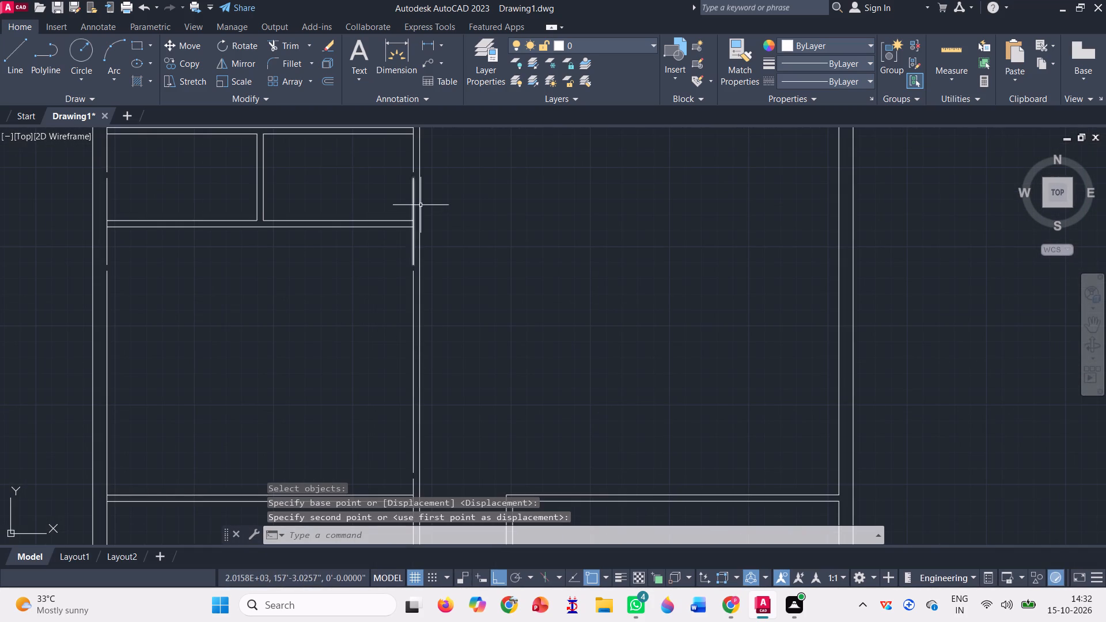
Delete the three broken segments of the long vertical partition's left line, from beside the small rooms down to the bottom wall.
click(414, 200)
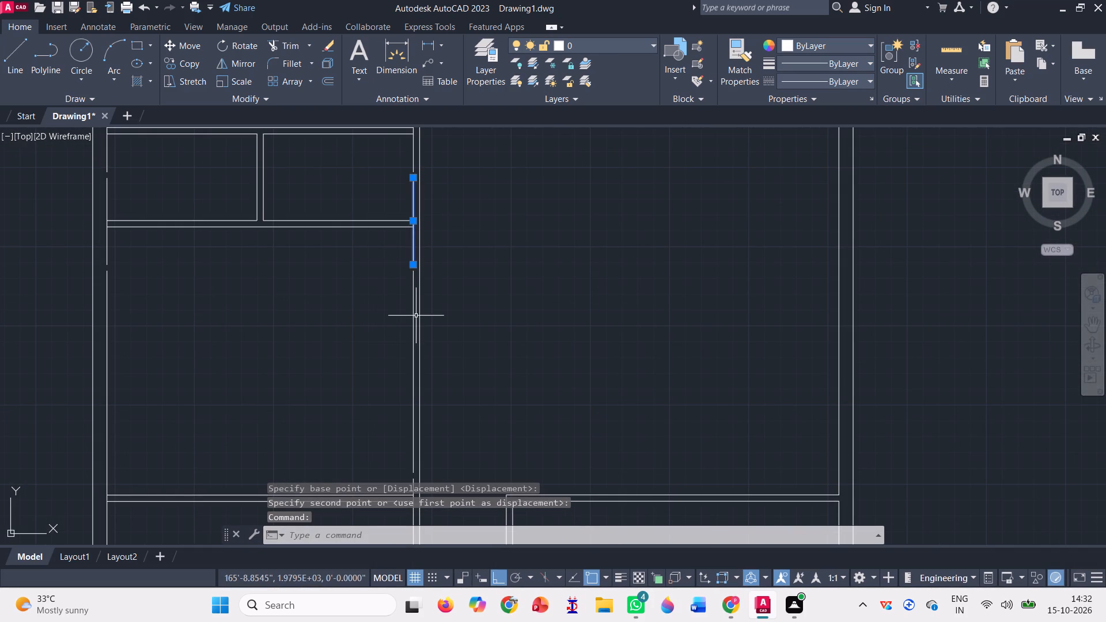
click(412, 331)
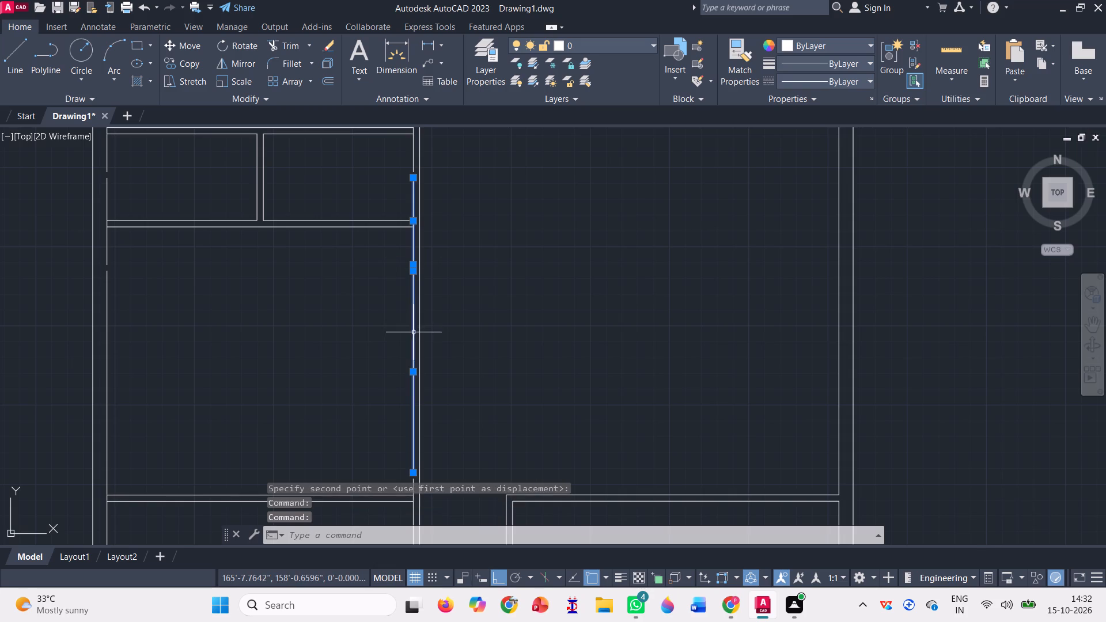
scroll(430, 310, down, 2)
scroll(419, 423, up, 2)
click(426, 431)
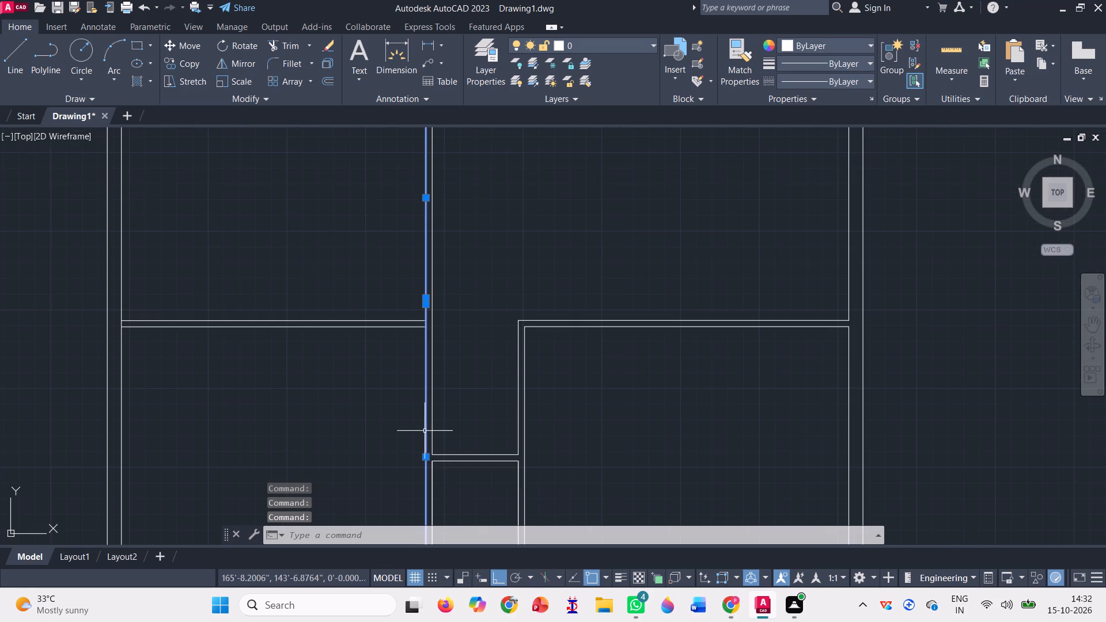
scroll(410, 414, down, 2)
key(Delete)
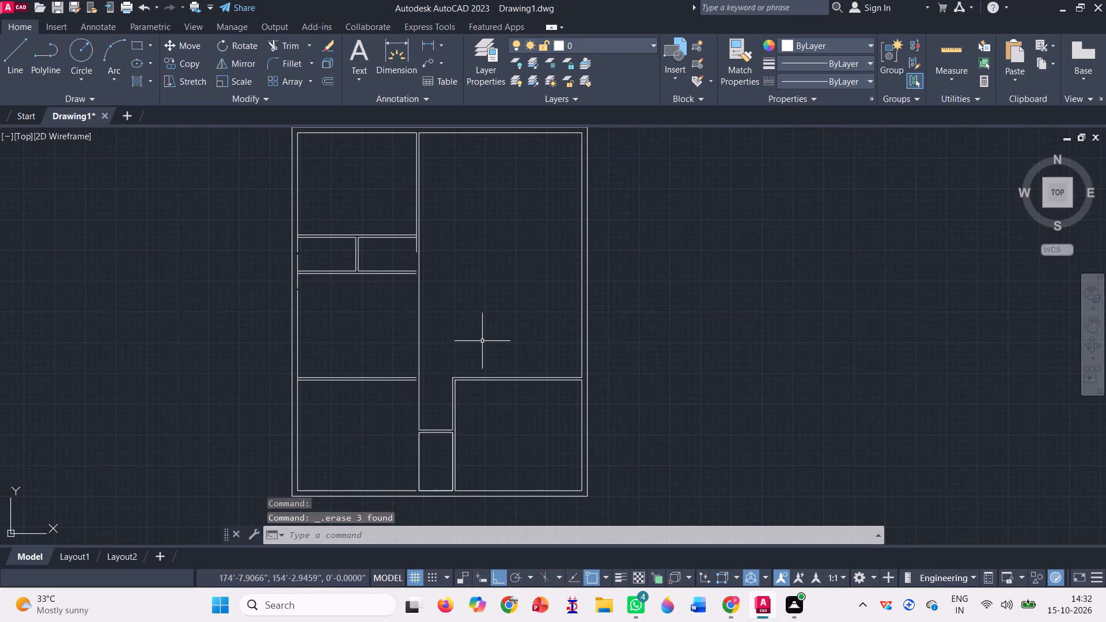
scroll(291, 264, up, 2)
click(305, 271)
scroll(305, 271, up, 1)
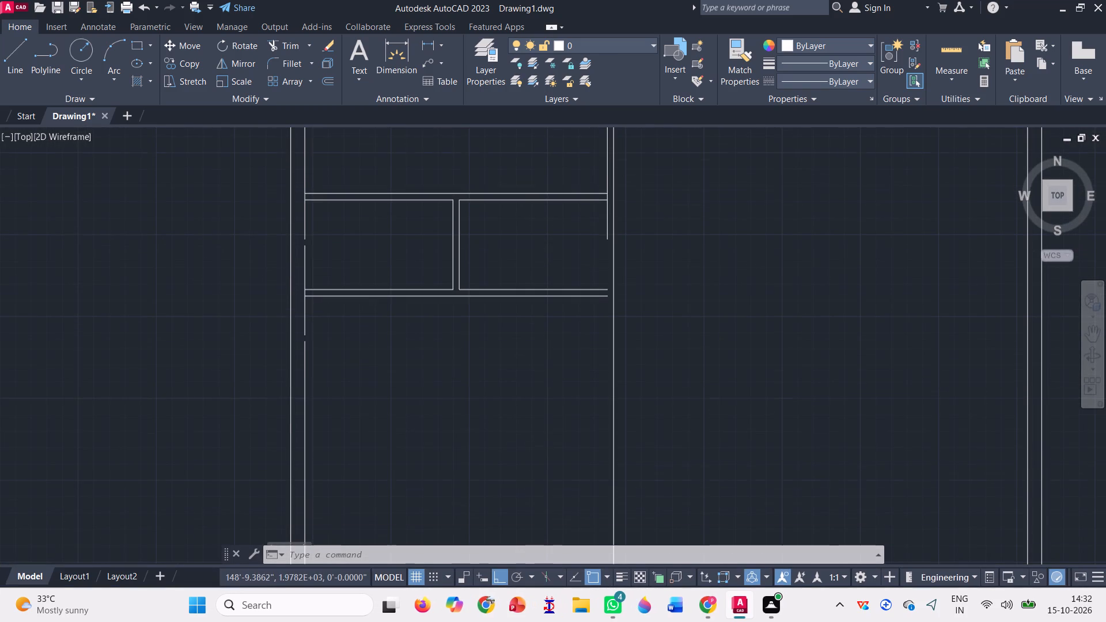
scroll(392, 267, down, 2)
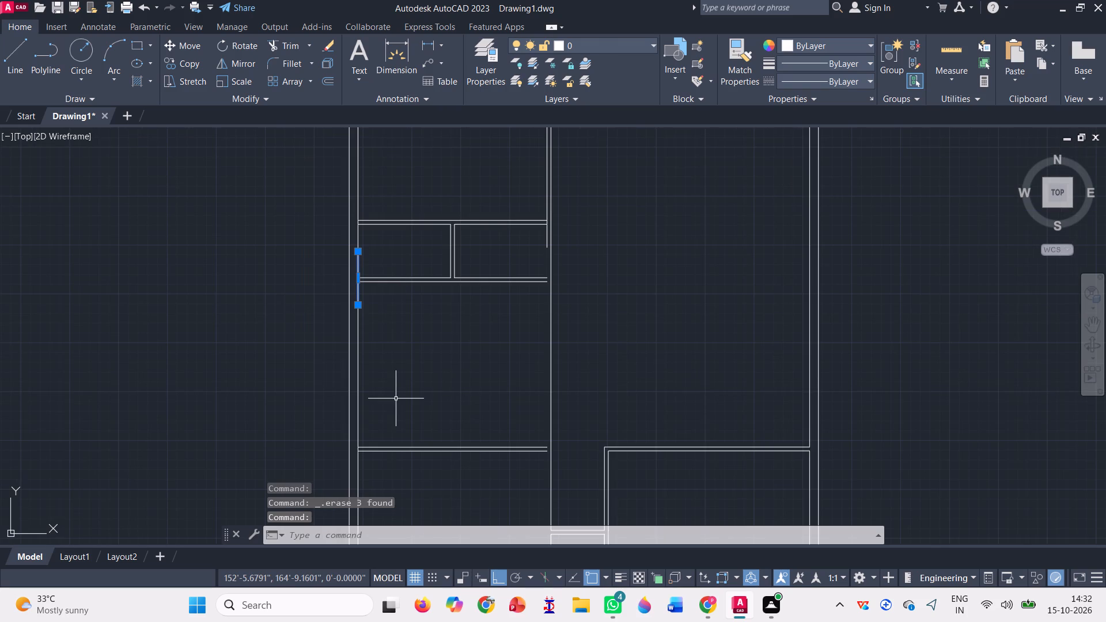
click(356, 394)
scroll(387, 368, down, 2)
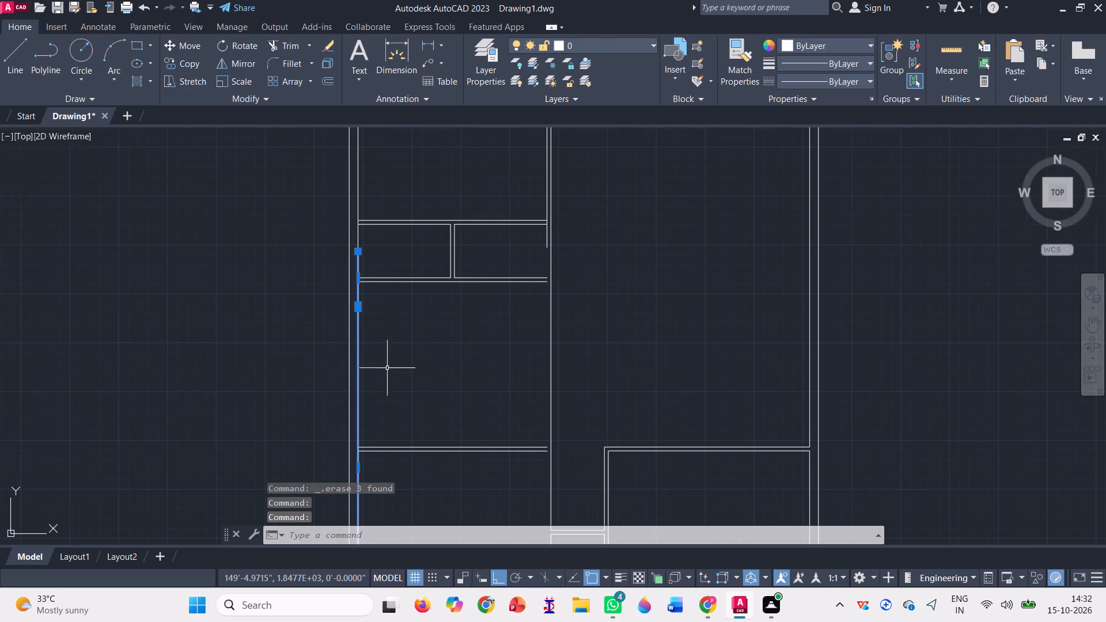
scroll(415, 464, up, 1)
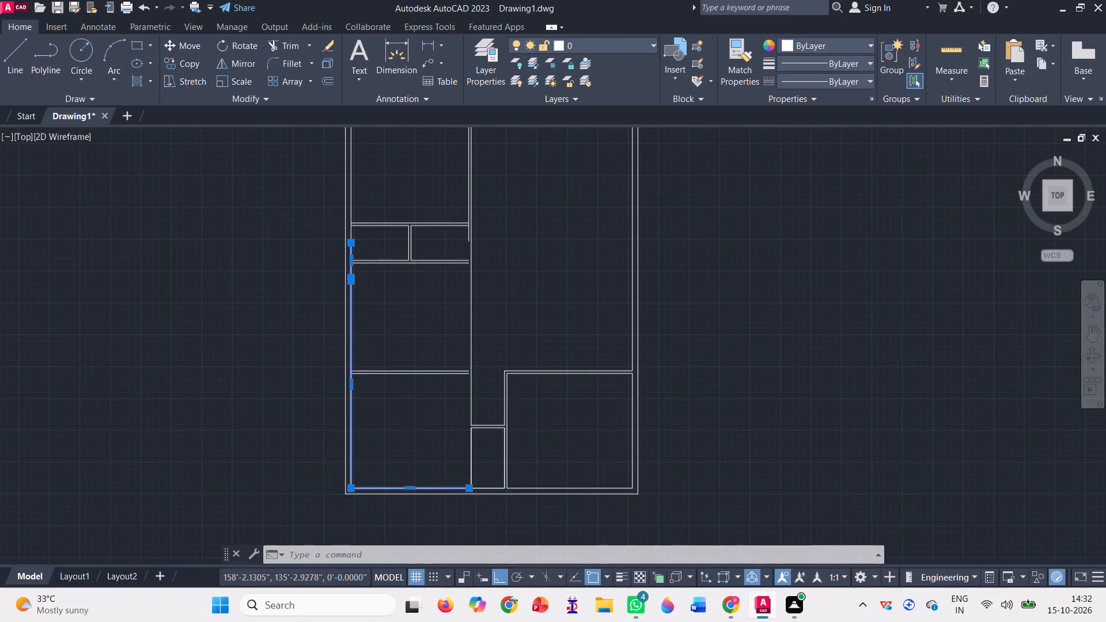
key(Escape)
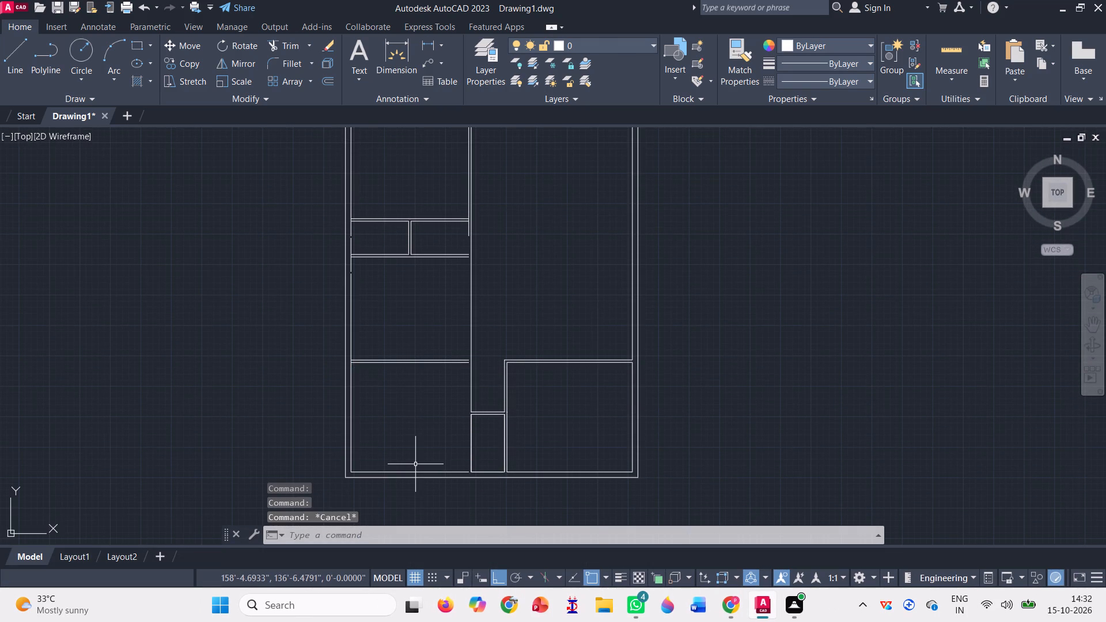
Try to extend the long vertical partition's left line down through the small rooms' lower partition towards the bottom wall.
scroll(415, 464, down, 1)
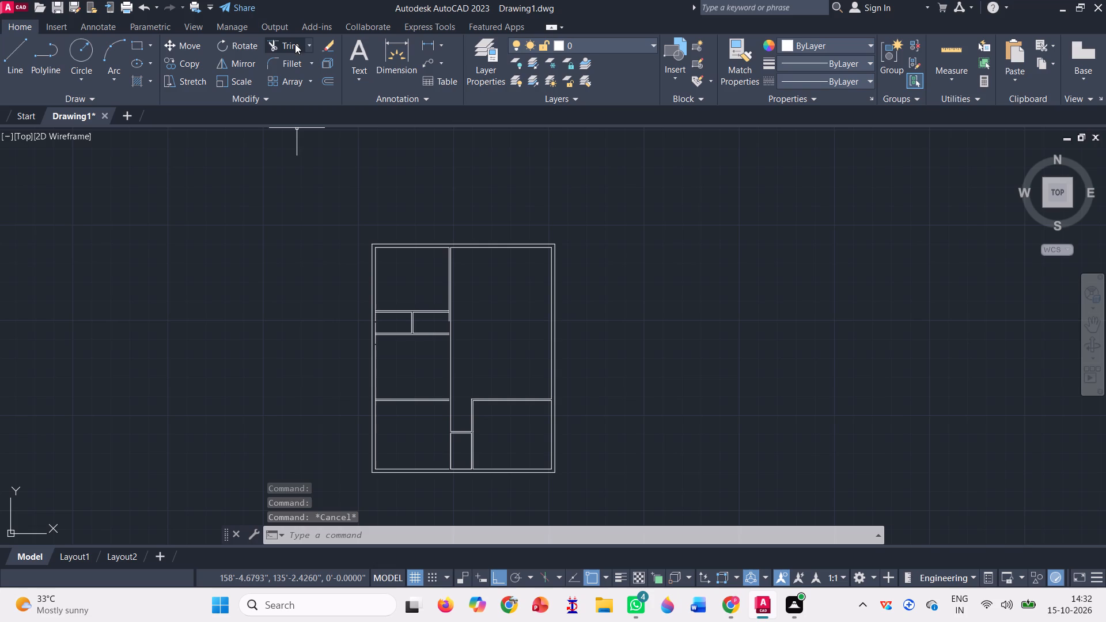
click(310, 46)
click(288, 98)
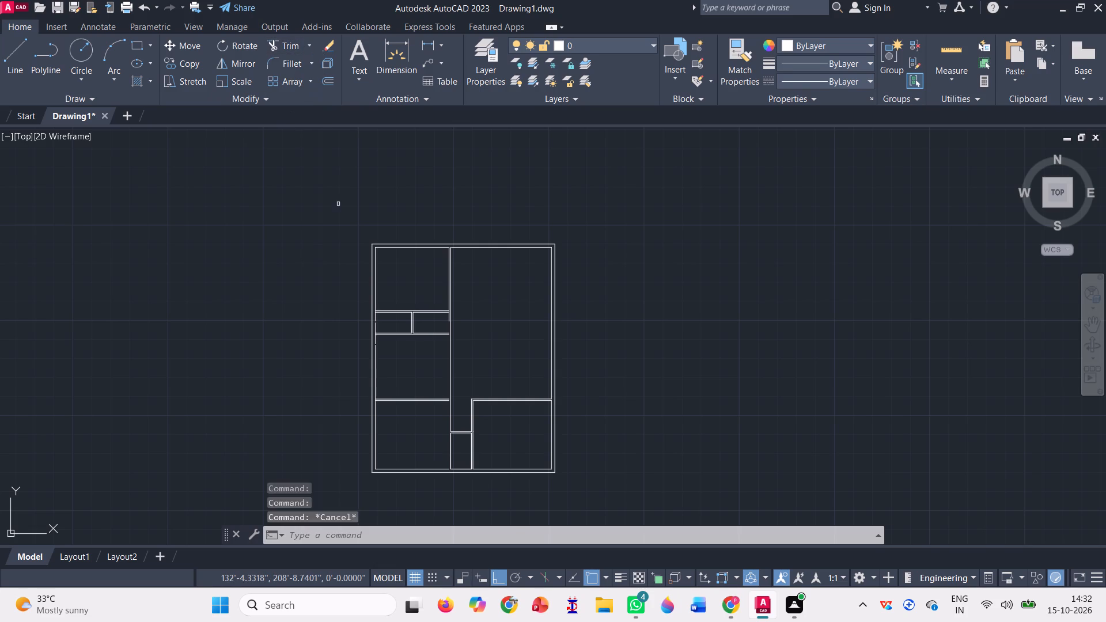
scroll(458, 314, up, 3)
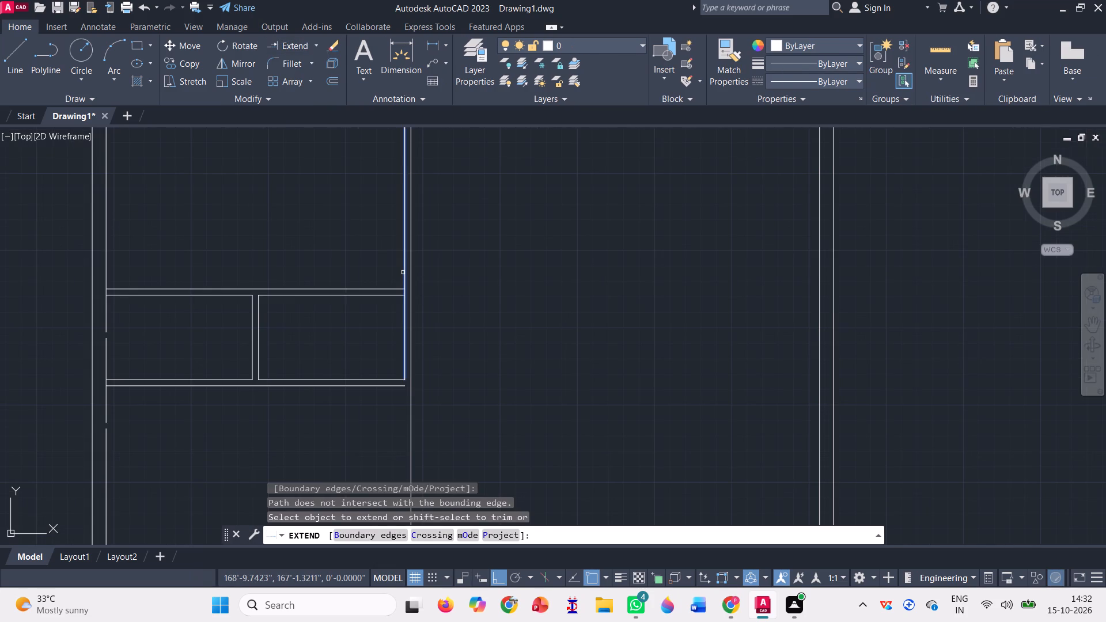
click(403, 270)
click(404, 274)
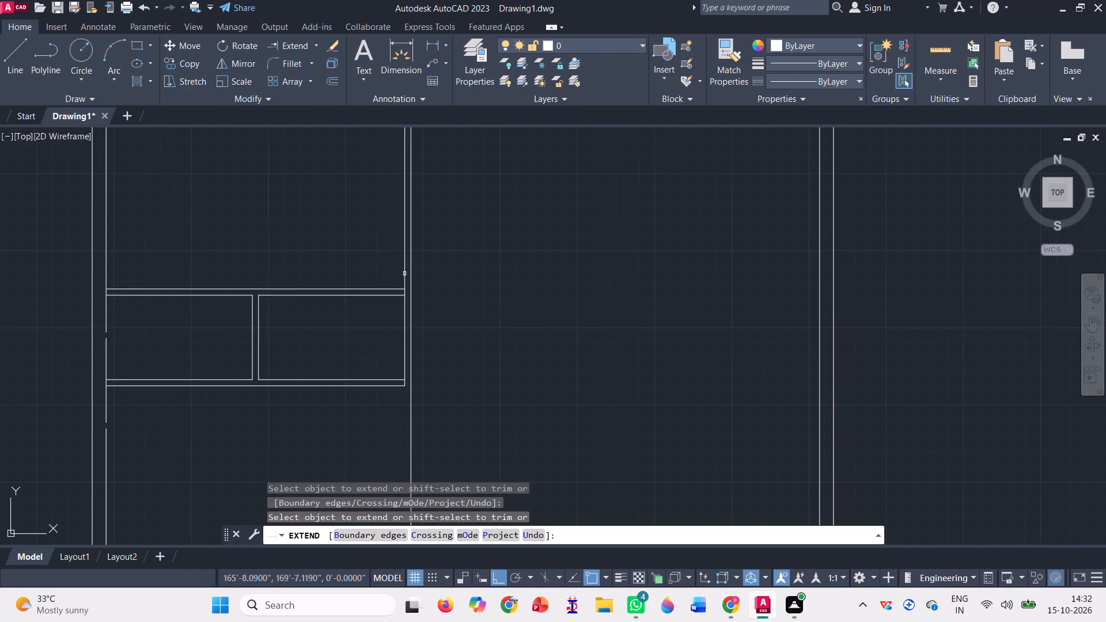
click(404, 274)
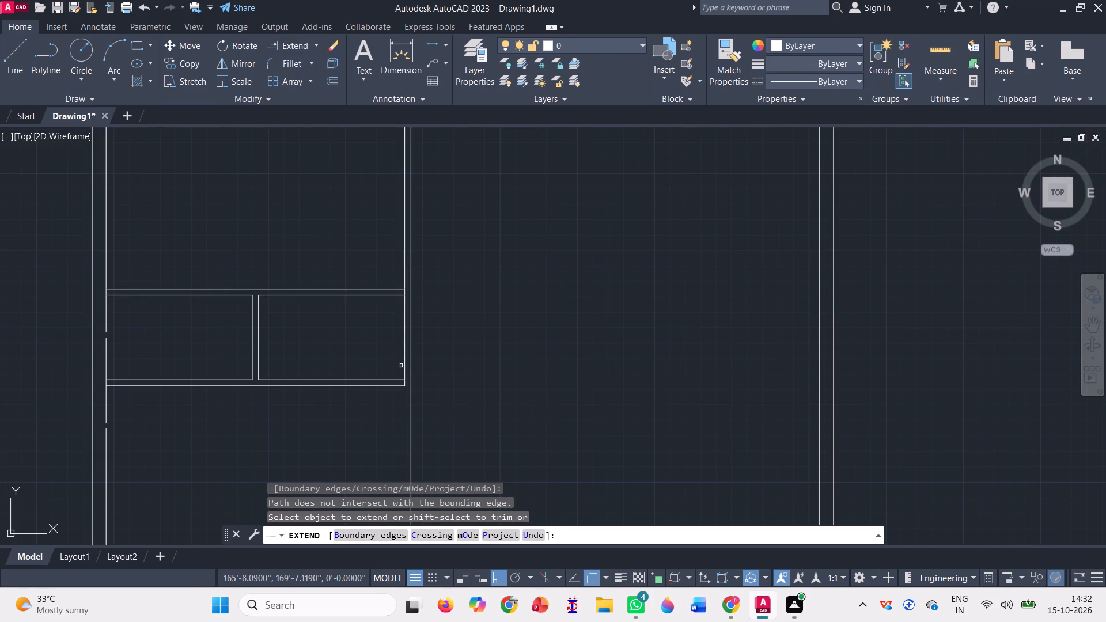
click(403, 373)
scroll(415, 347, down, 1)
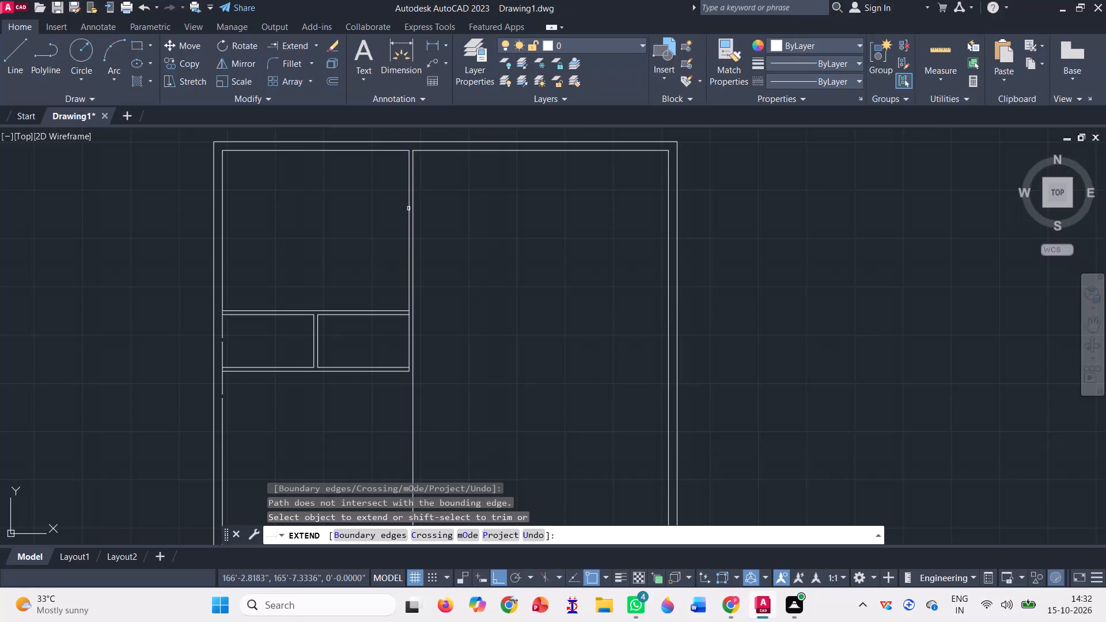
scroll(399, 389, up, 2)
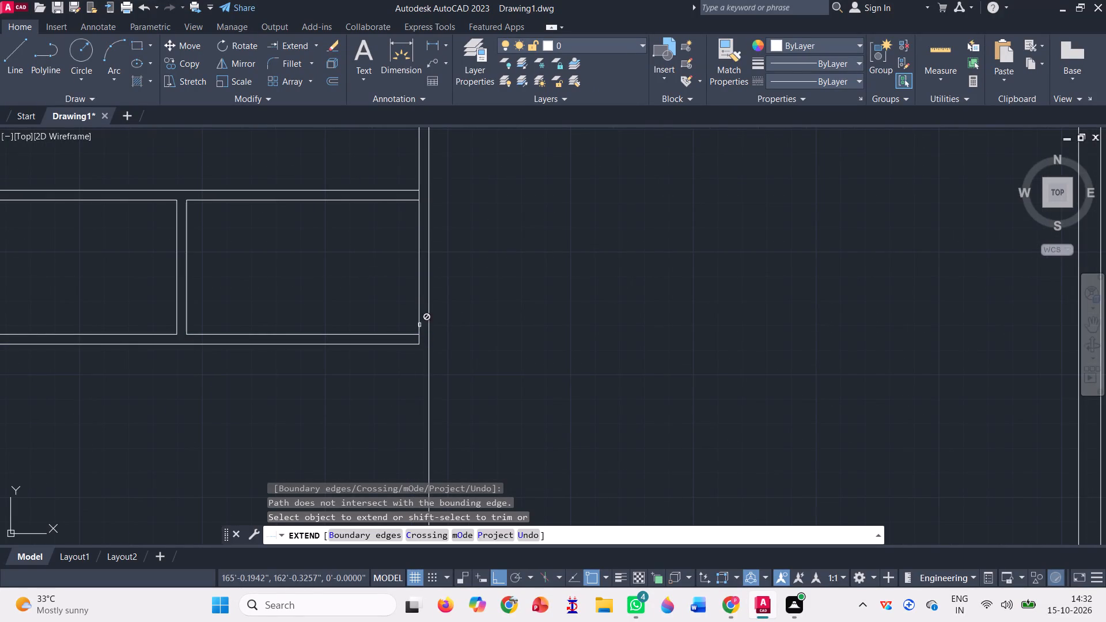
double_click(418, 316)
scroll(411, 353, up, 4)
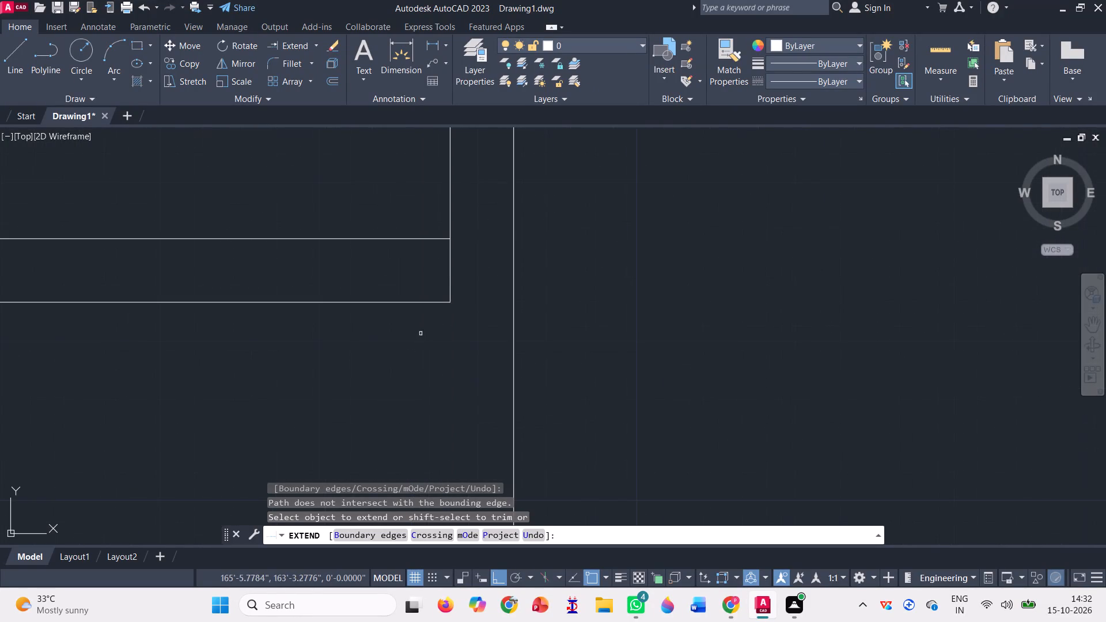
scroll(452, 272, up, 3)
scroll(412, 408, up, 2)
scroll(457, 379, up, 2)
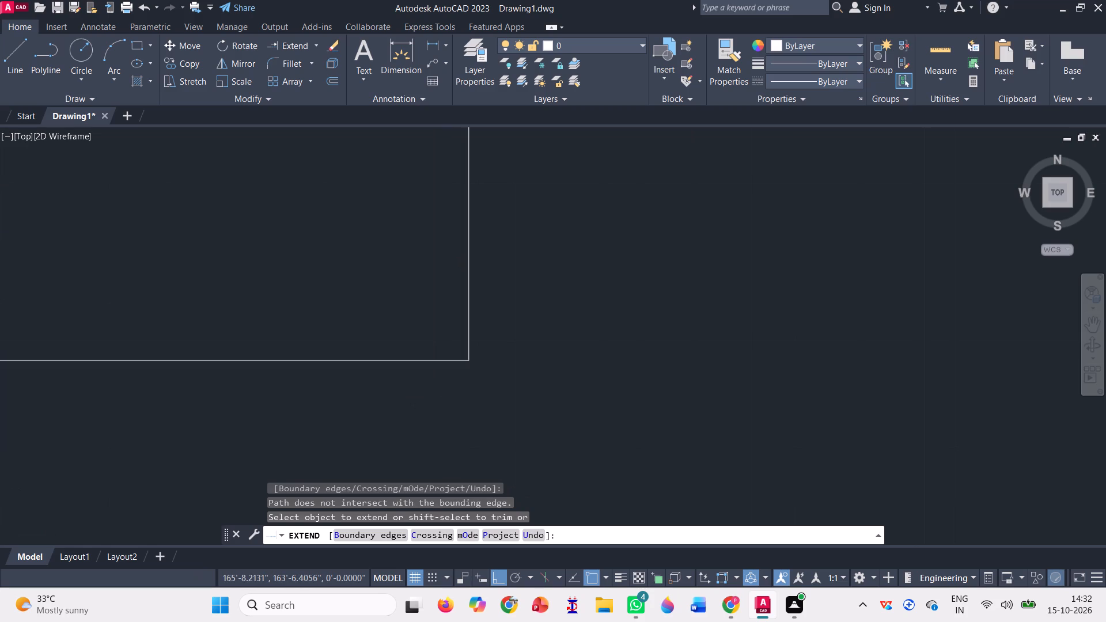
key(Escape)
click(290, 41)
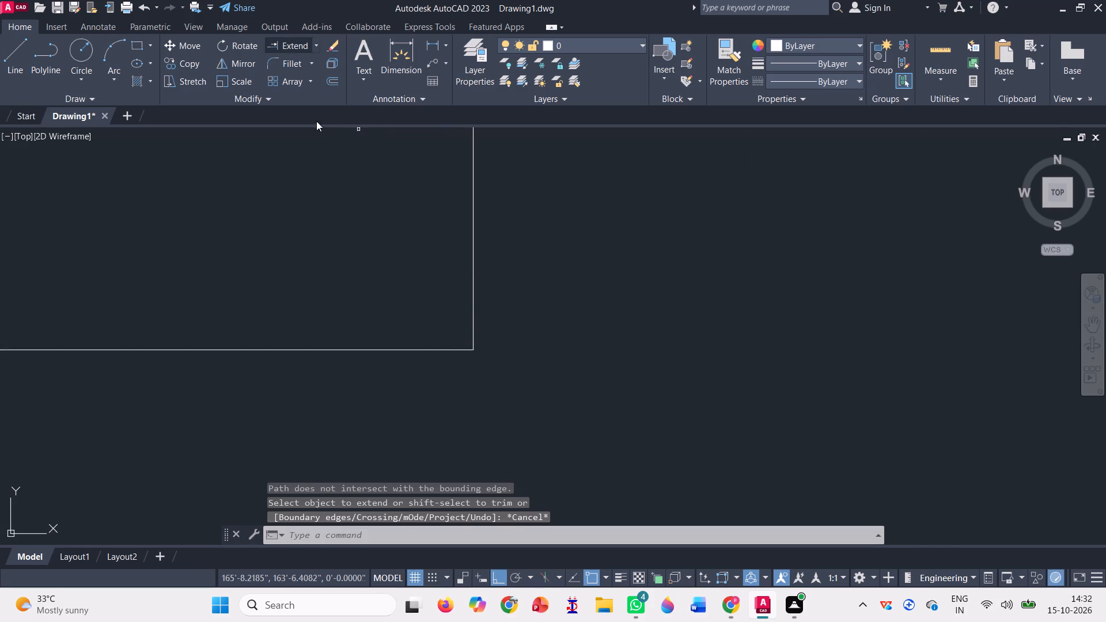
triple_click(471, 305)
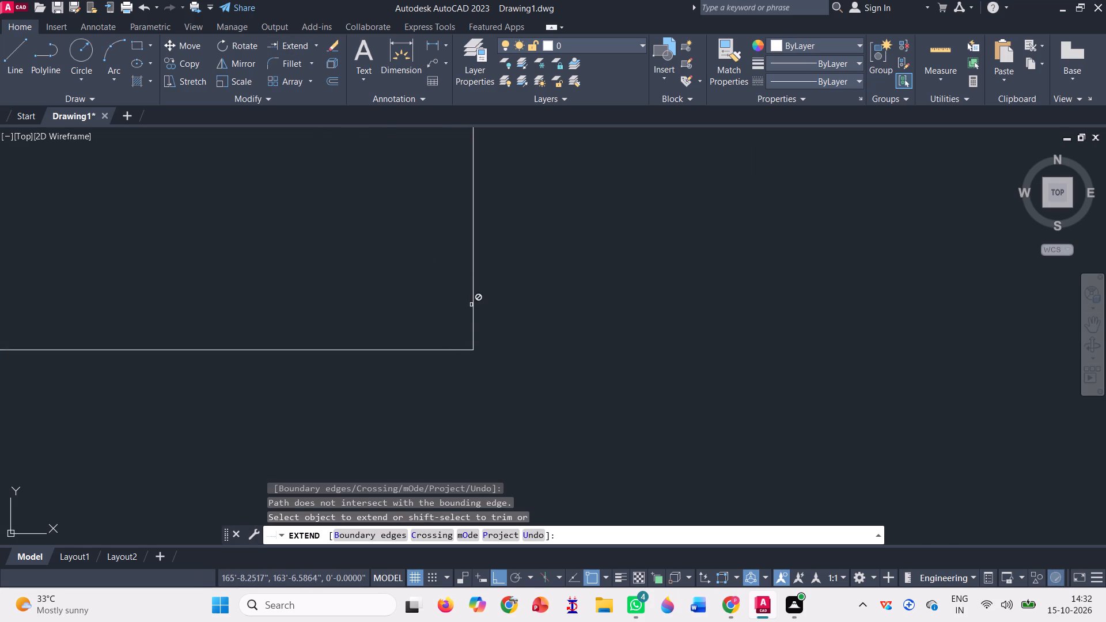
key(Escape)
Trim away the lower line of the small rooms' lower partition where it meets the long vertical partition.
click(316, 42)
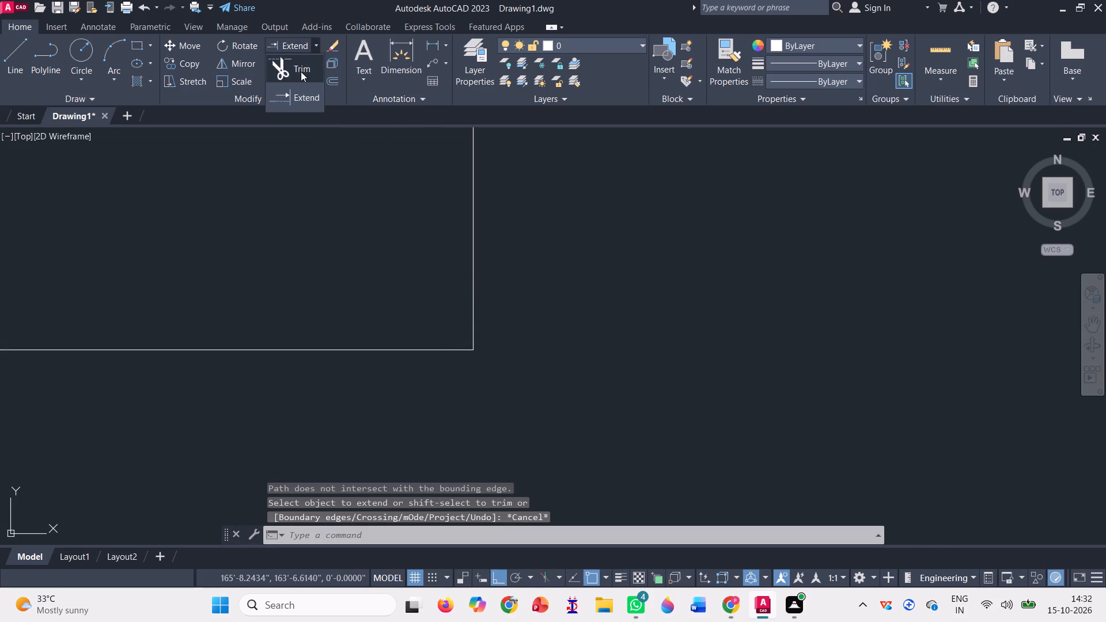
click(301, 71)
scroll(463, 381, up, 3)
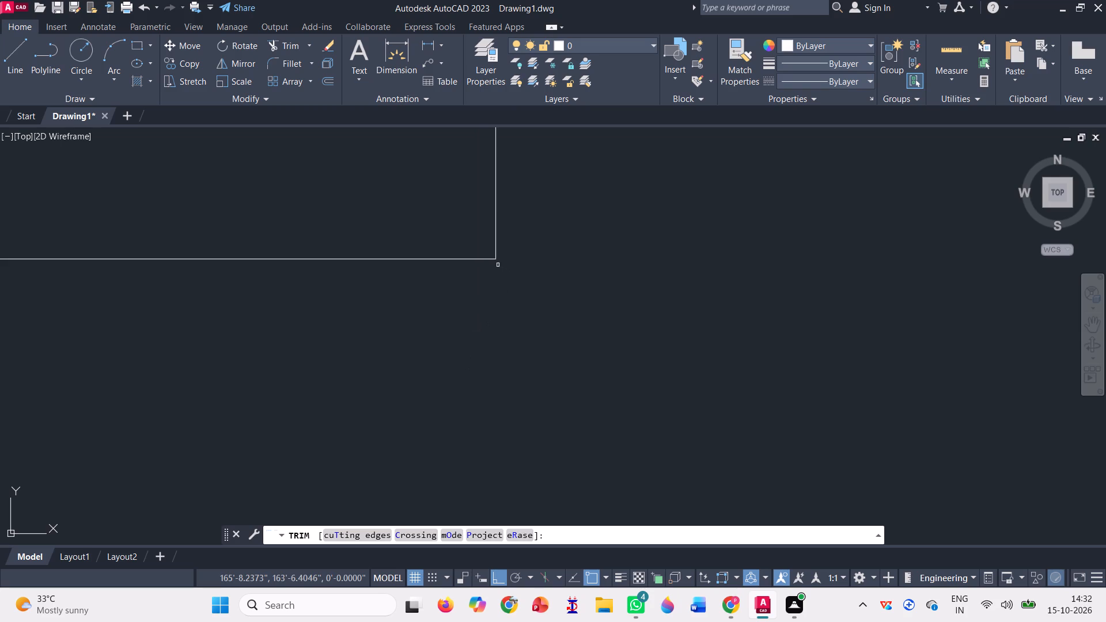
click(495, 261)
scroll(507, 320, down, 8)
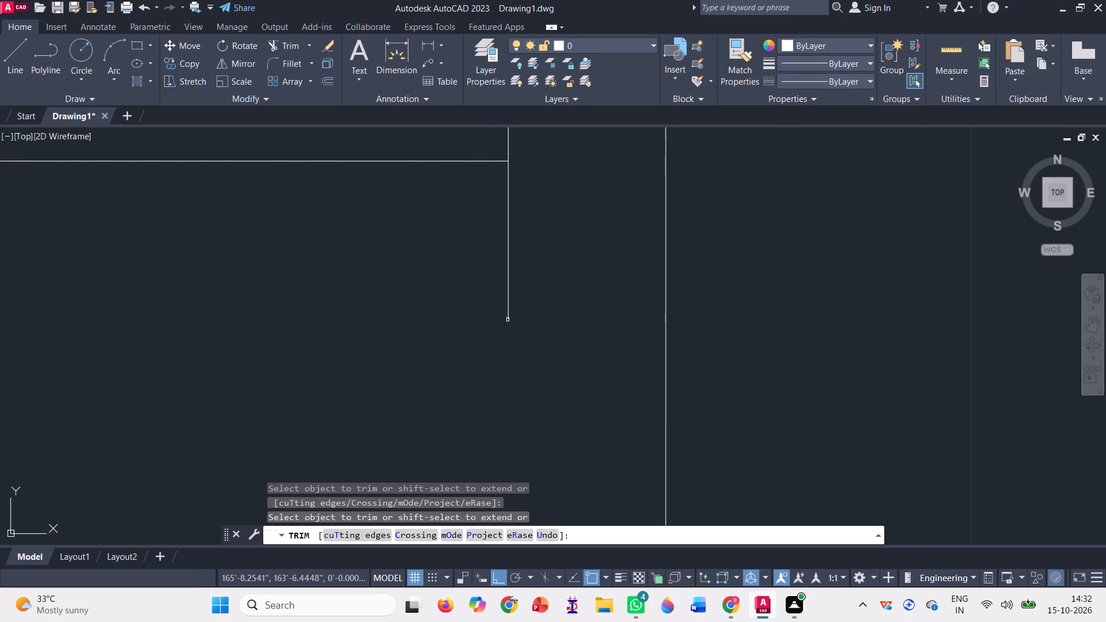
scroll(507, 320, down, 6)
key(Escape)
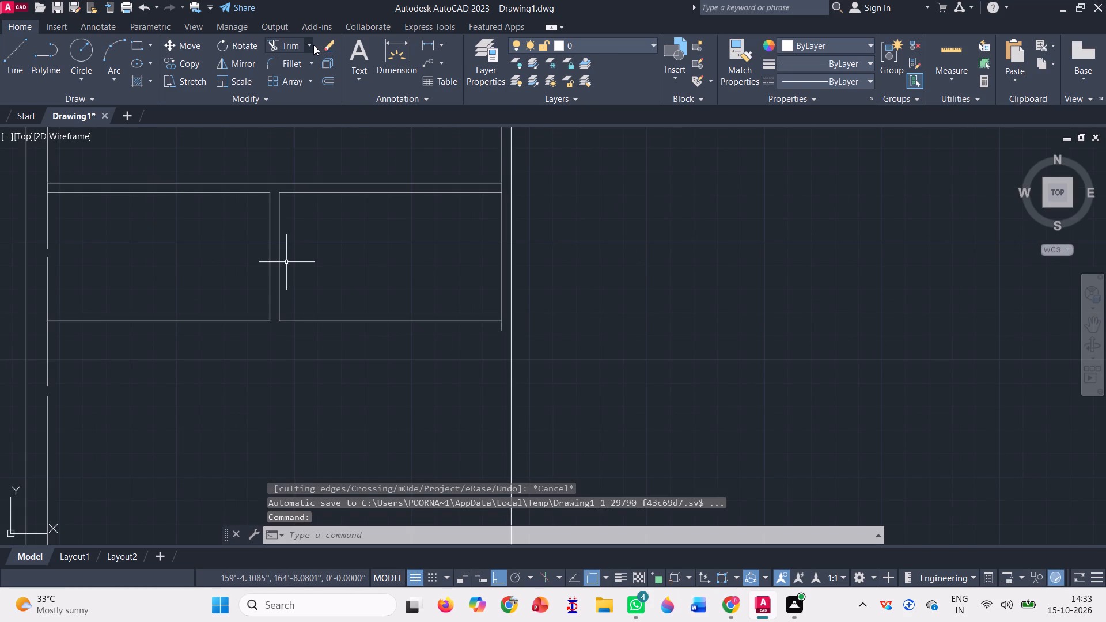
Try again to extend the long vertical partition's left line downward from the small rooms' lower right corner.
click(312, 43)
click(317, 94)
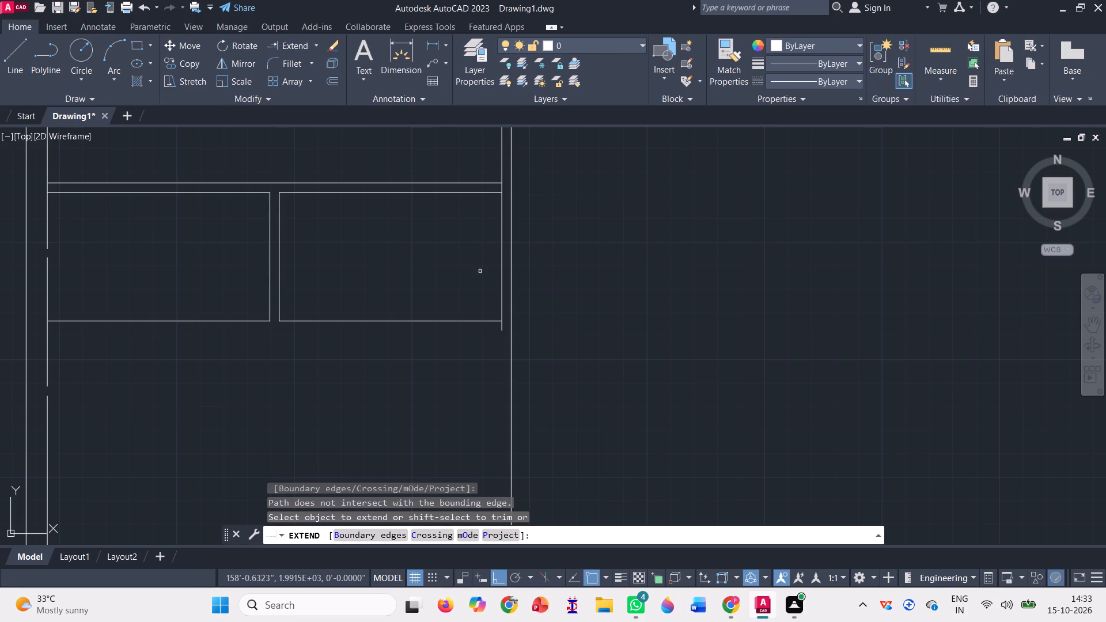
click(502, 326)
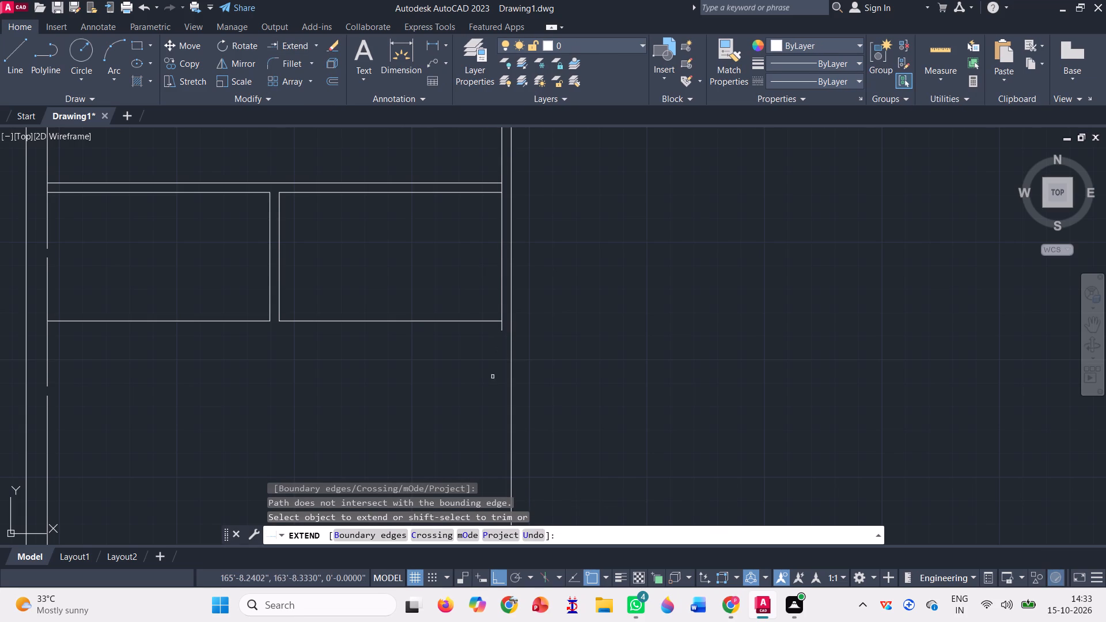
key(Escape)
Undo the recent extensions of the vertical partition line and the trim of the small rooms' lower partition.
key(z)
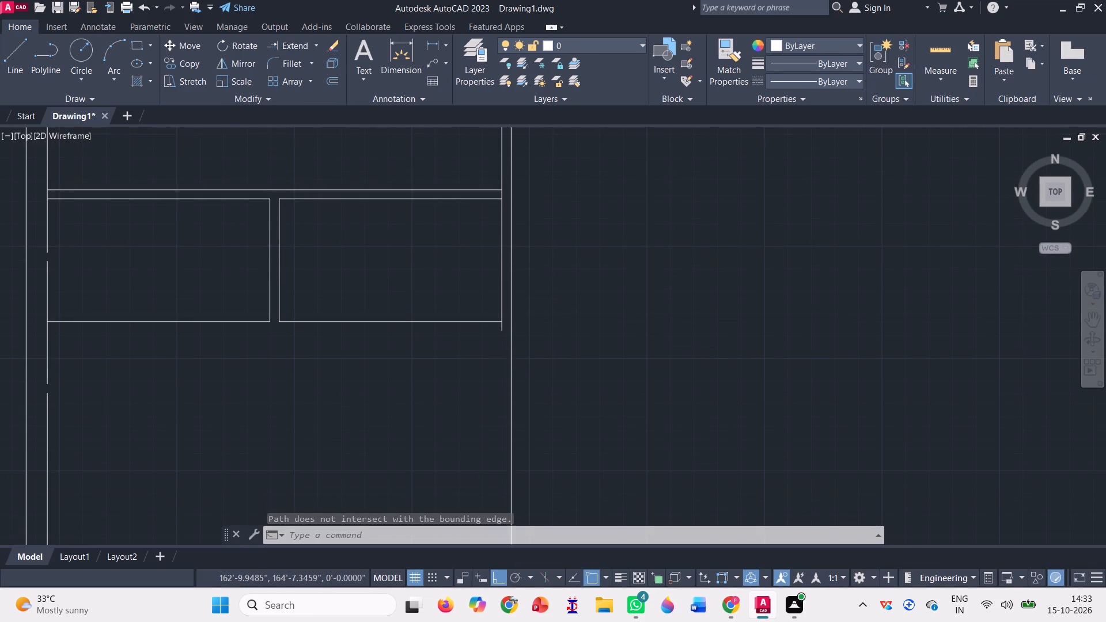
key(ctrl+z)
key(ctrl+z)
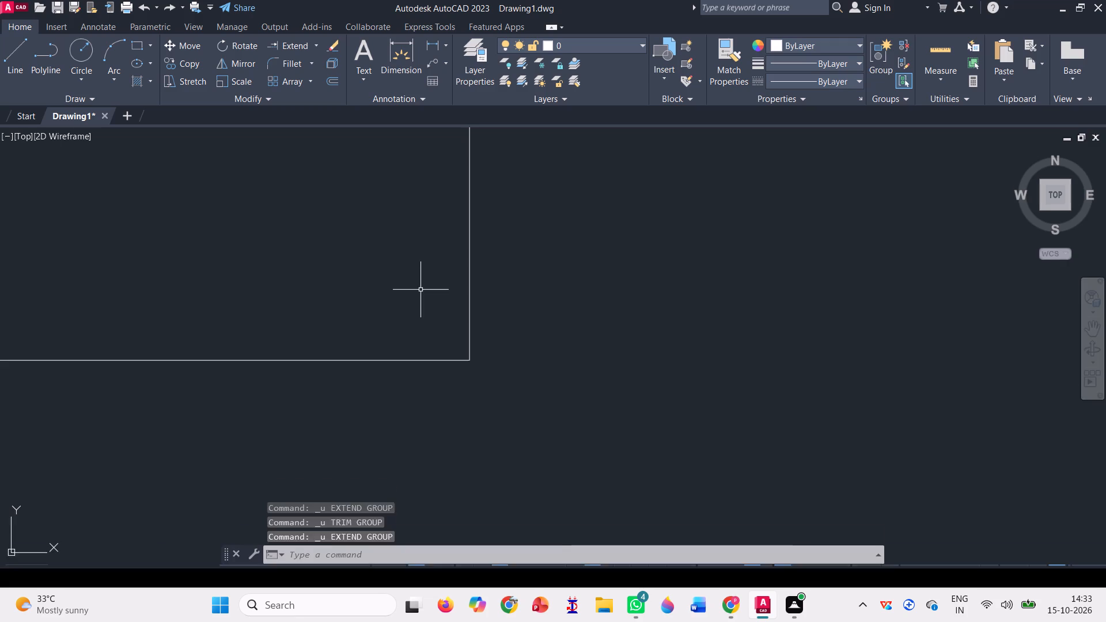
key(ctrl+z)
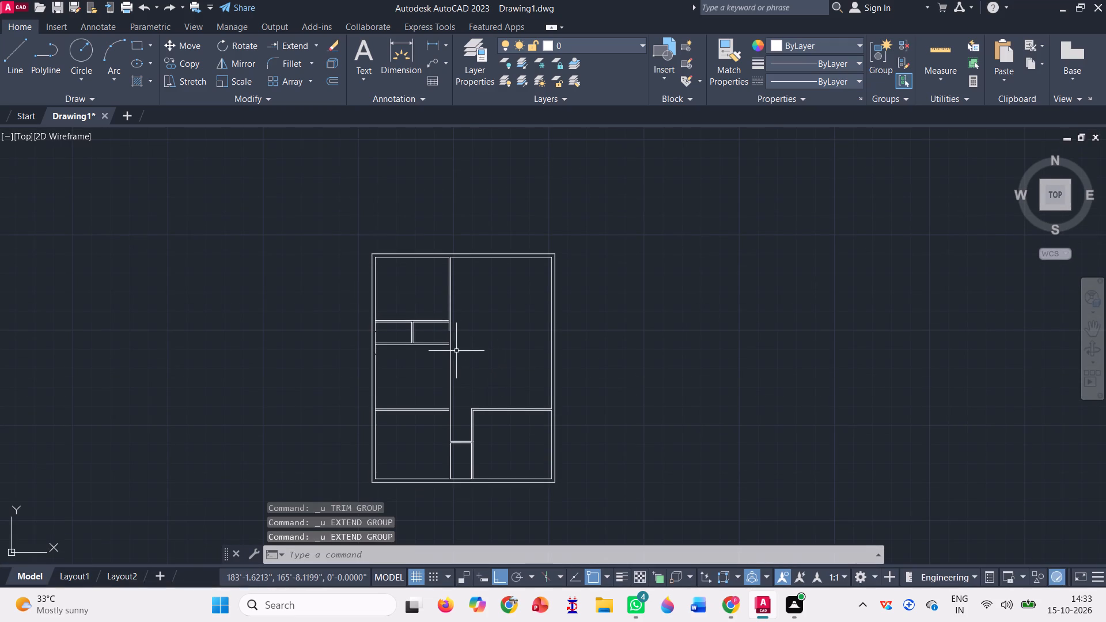
Extend the long vertical partition's left line up to the top outer wall and down to the lower line of the small rooms' lower partition.
scroll(457, 352, up, 2)
scroll(397, 286, down, 1)
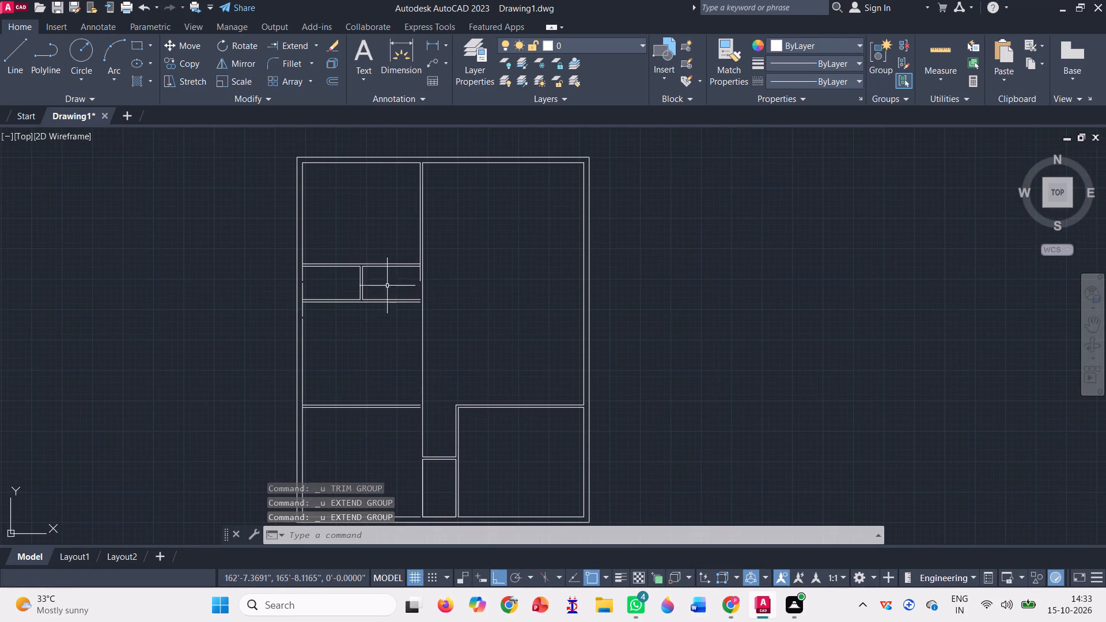
click(294, 43)
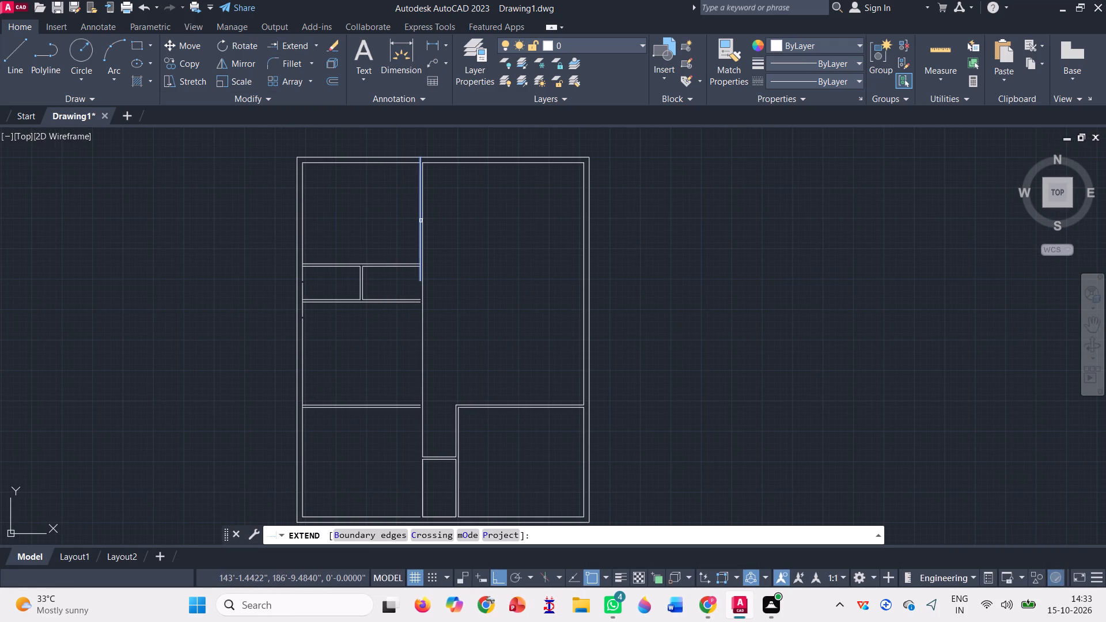
click(421, 219)
scroll(421, 220, up, 3)
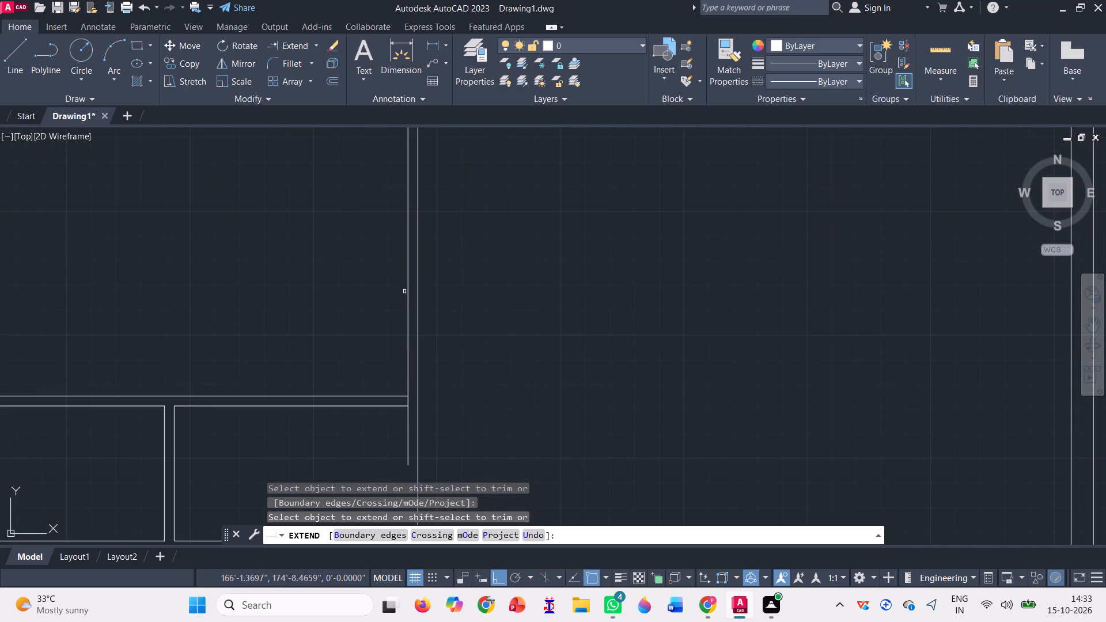
click(408, 294)
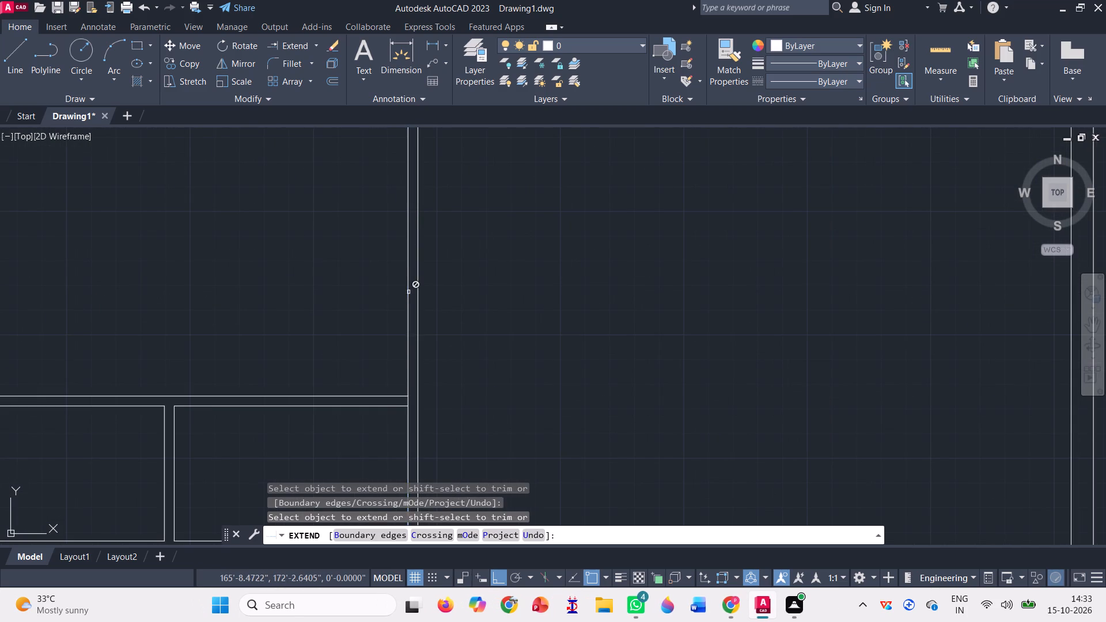
scroll(408, 292, down, 3)
scroll(407, 336, up, 3)
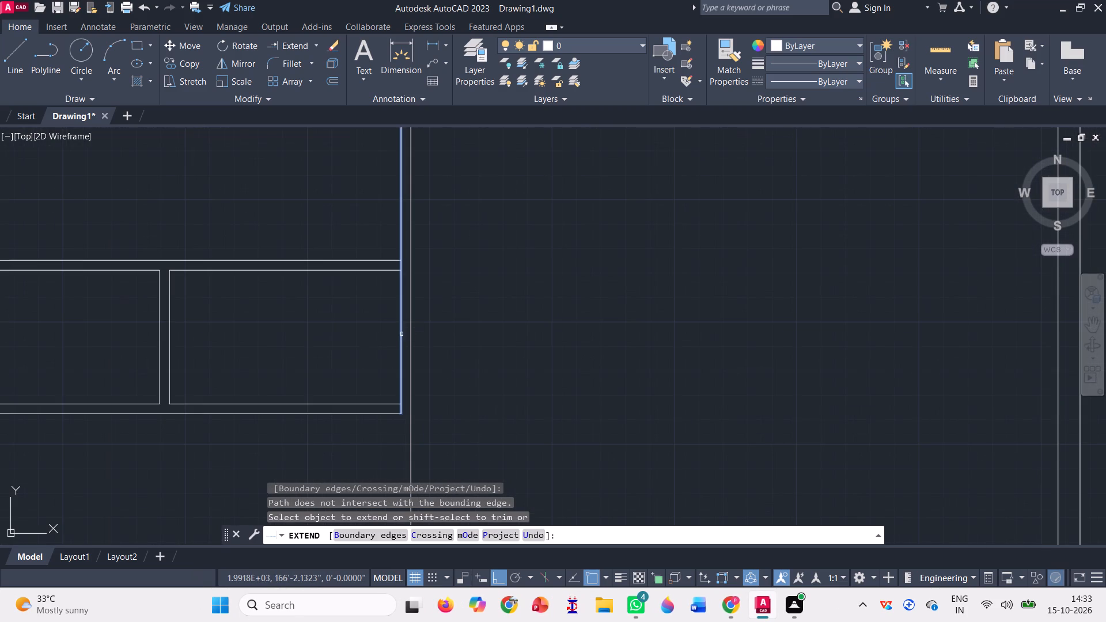
click(400, 332)
click(403, 343)
click(396, 341)
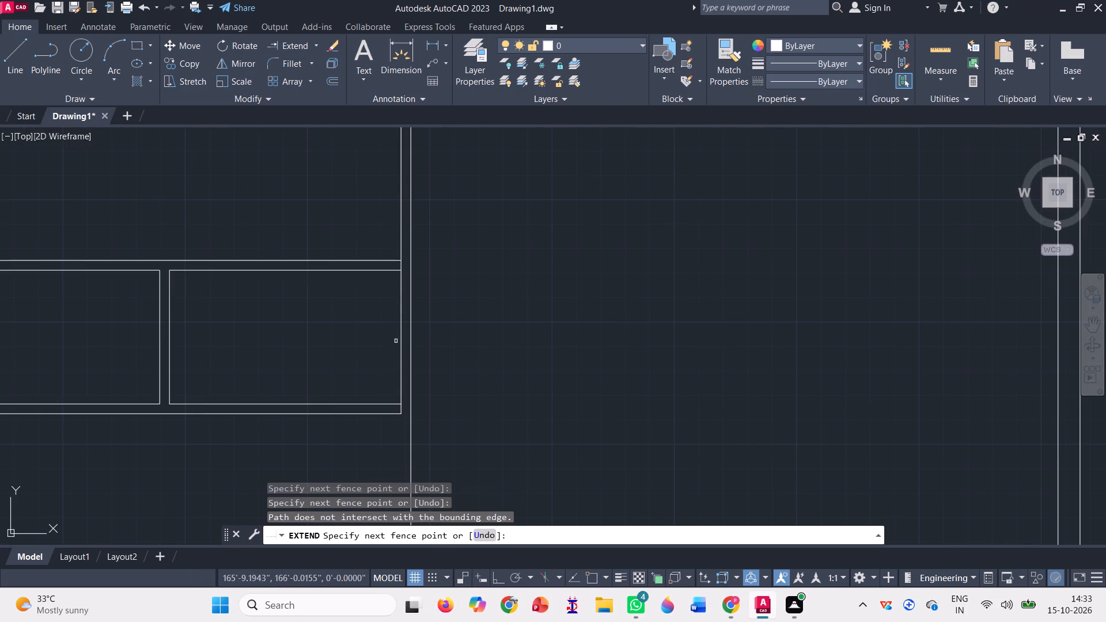
scroll(394, 341, down, 2)
scroll(391, 289, down, 1)
scroll(382, 198, up, 2)
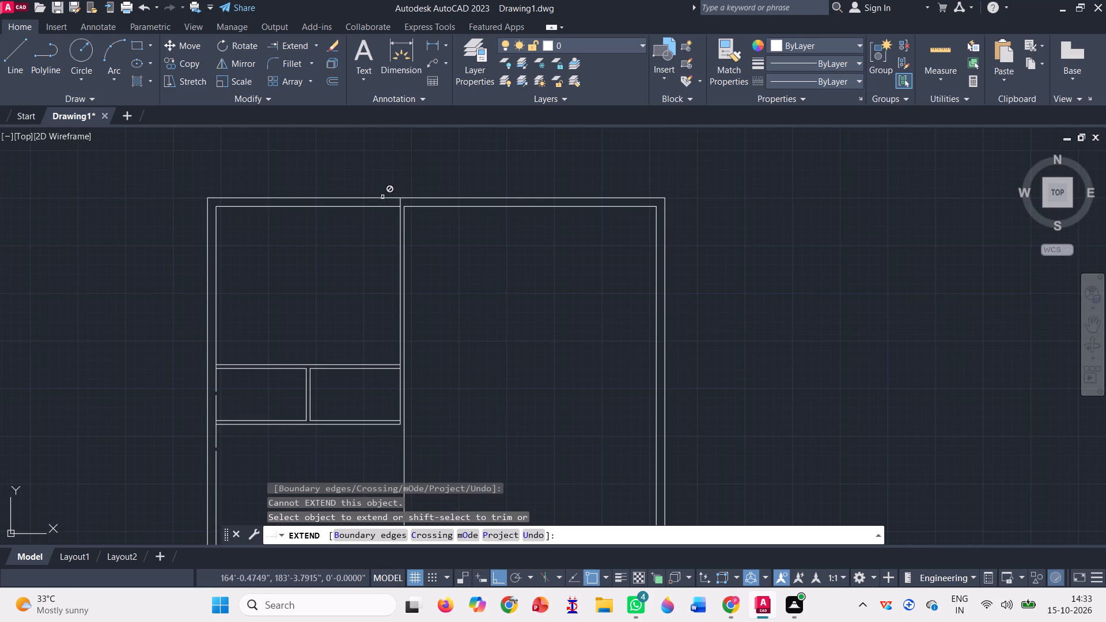
key(Escape)
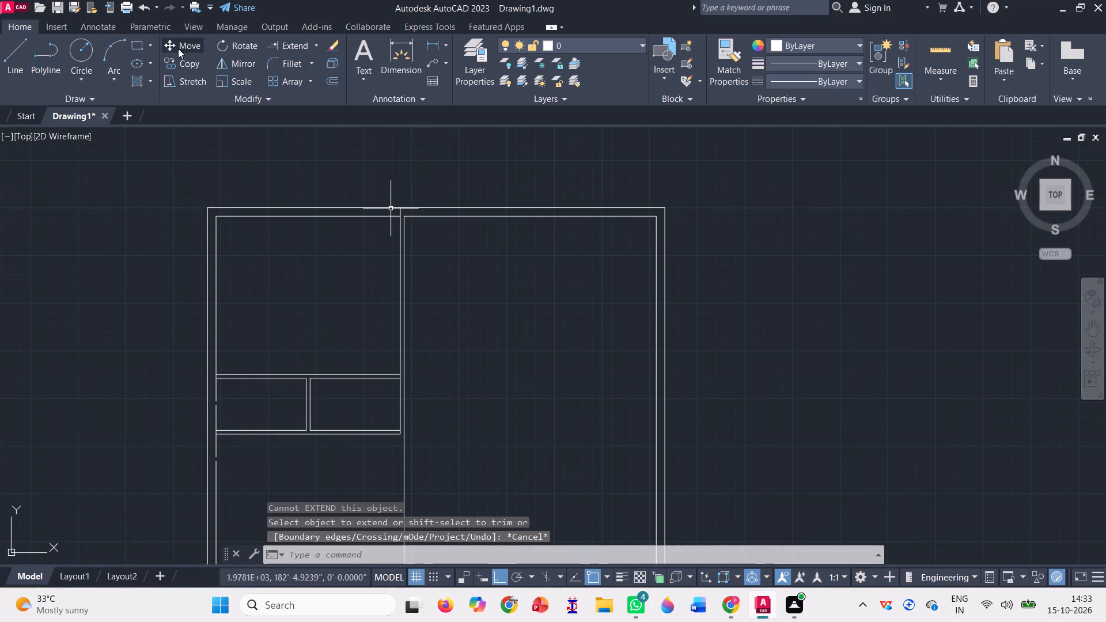
Move the long vertical partition's left line straight down so its top end meets the top wall's inner line.
click(178, 48)
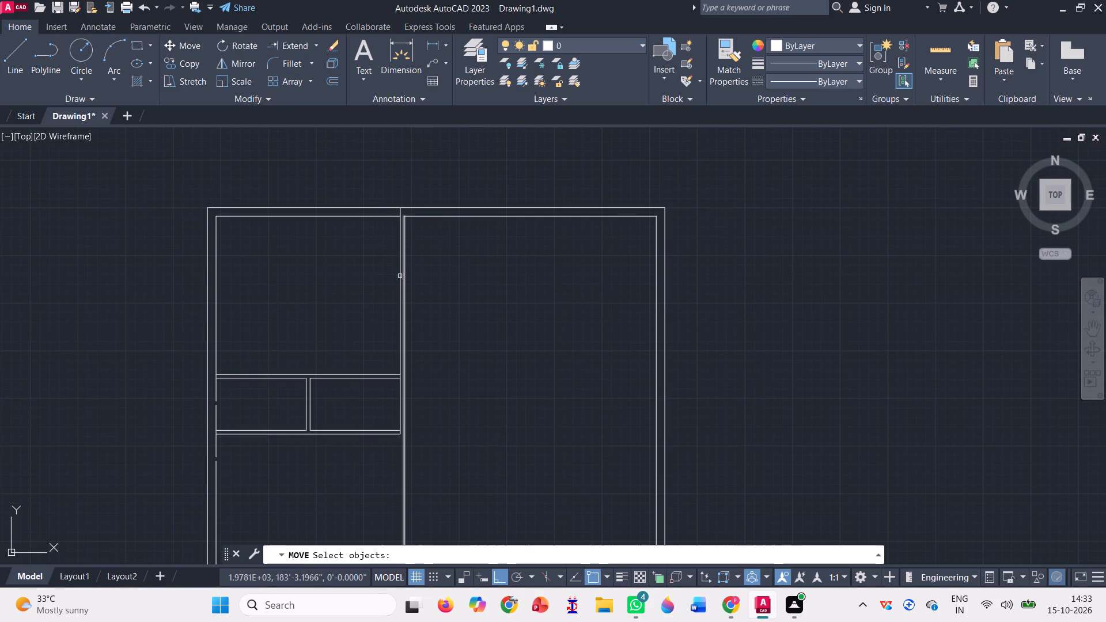
click(399, 275)
key(space)
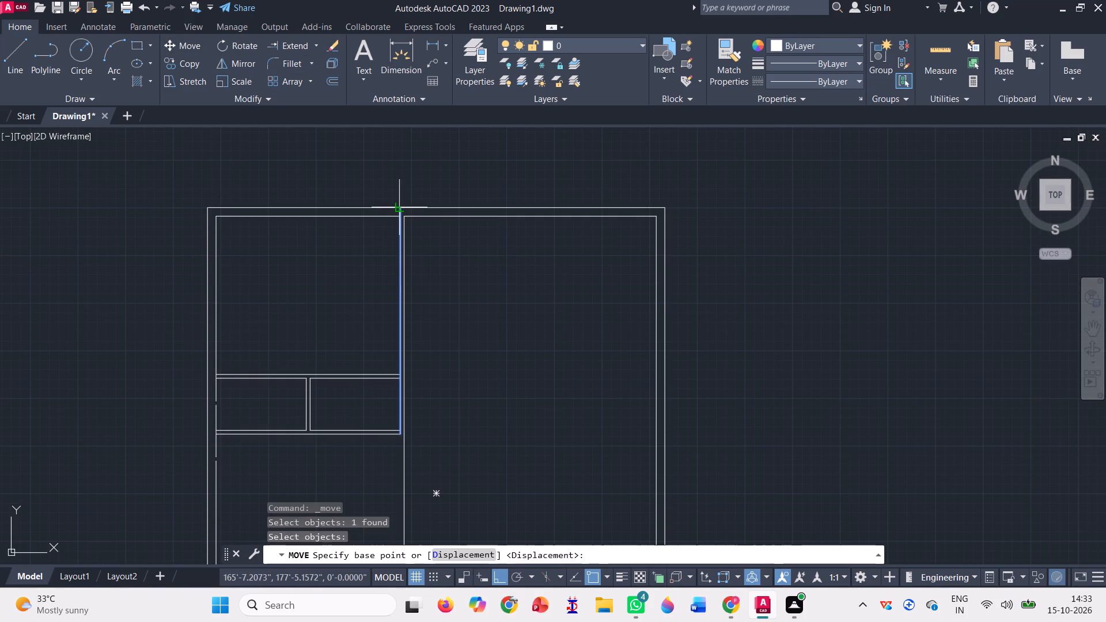
scroll(399, 204, up, 6)
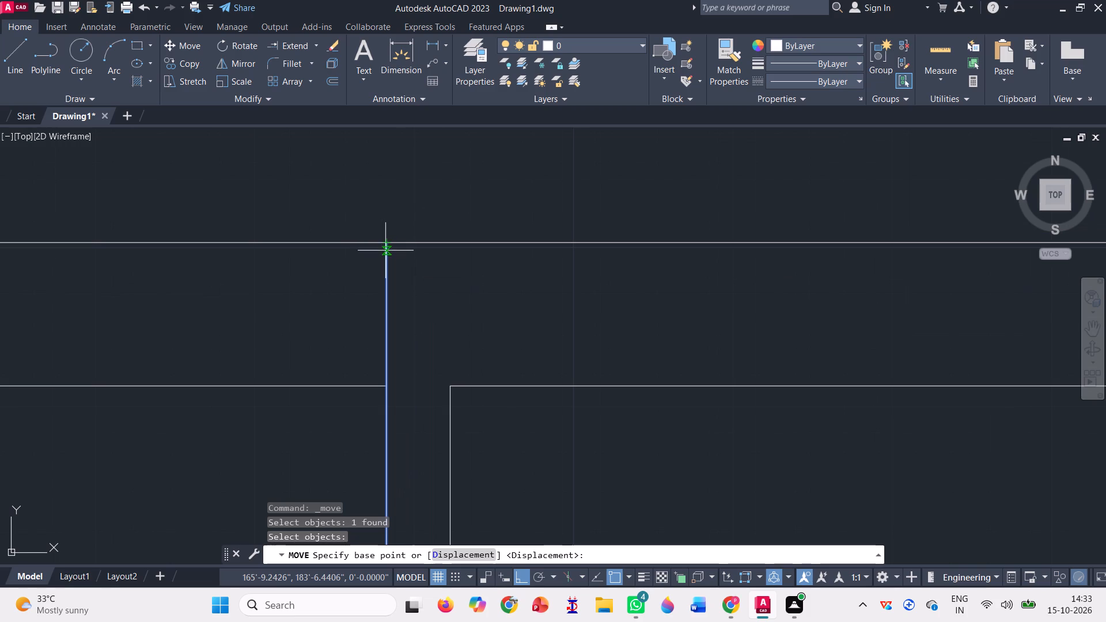
click(385, 240)
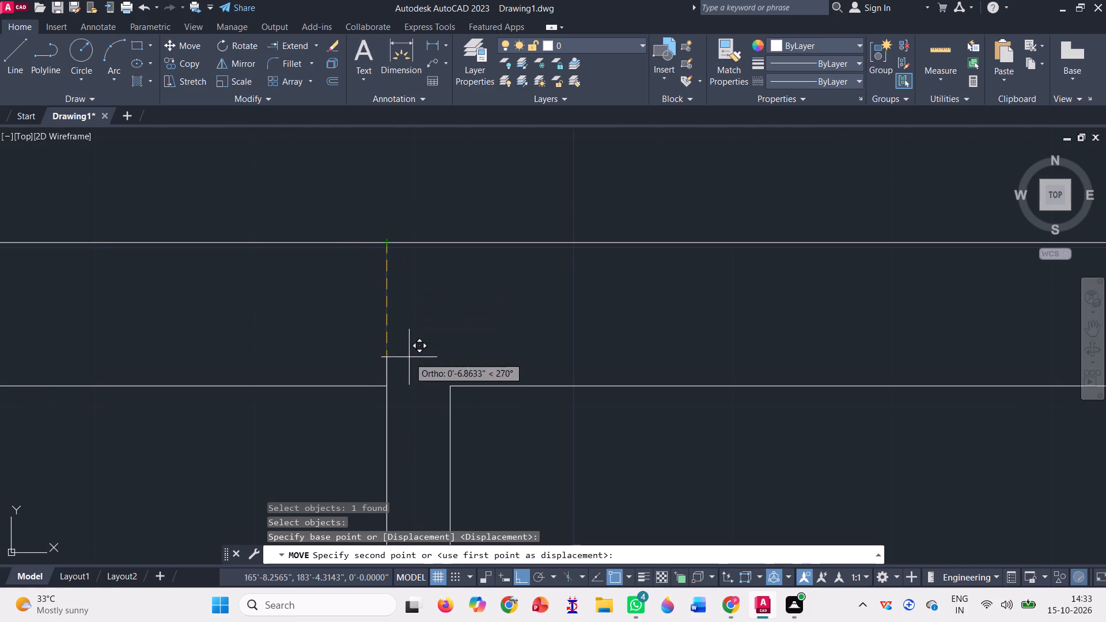
click(387, 381)
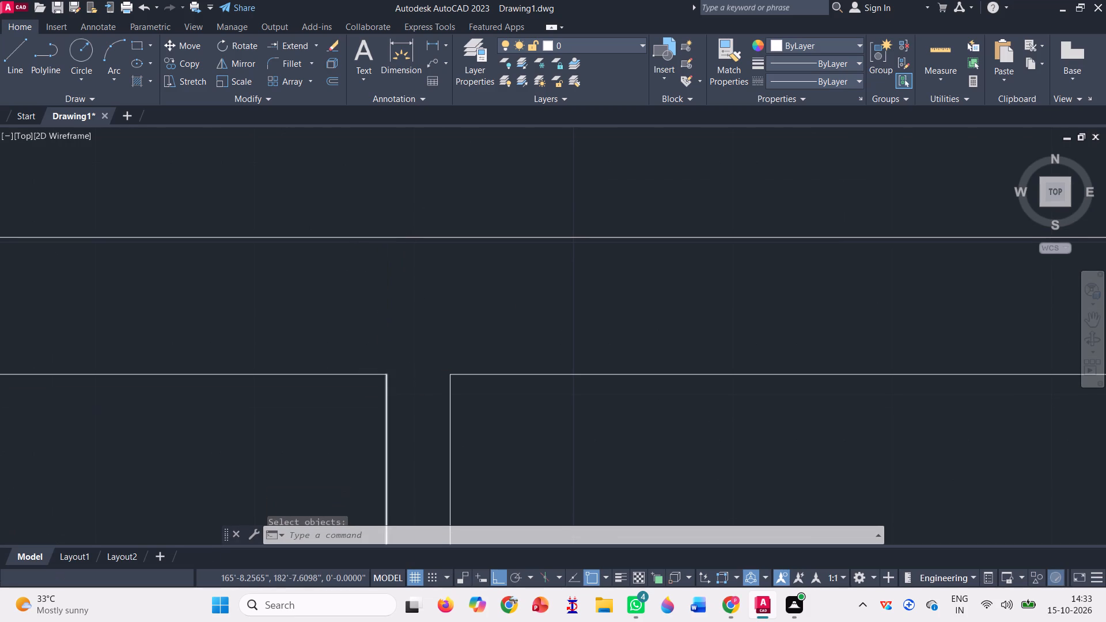
scroll(402, 230, down, 6)
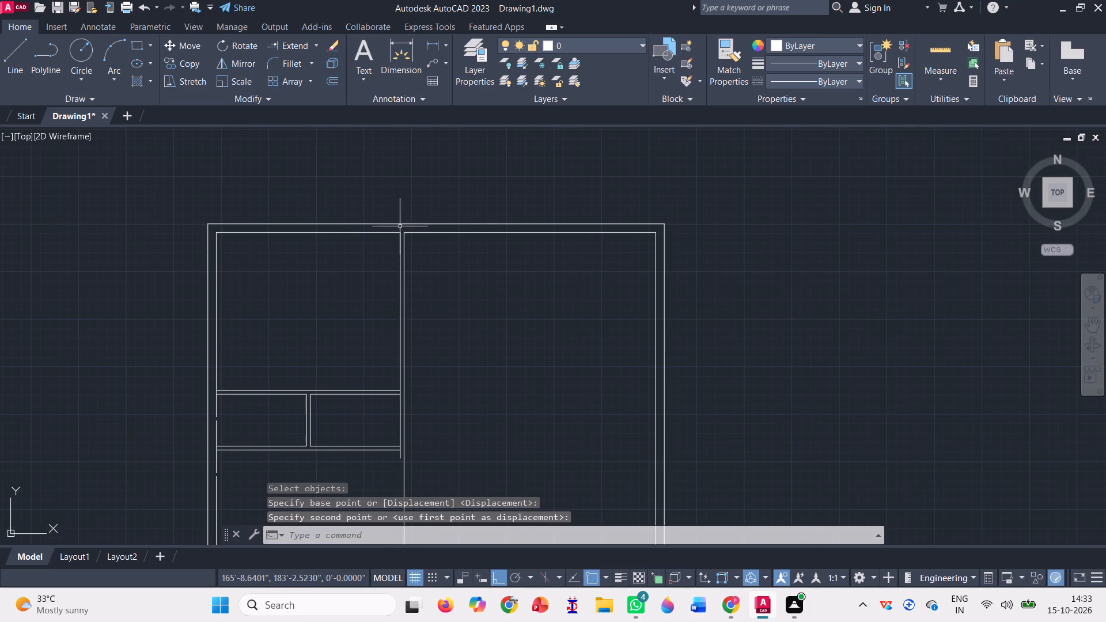
key(space)
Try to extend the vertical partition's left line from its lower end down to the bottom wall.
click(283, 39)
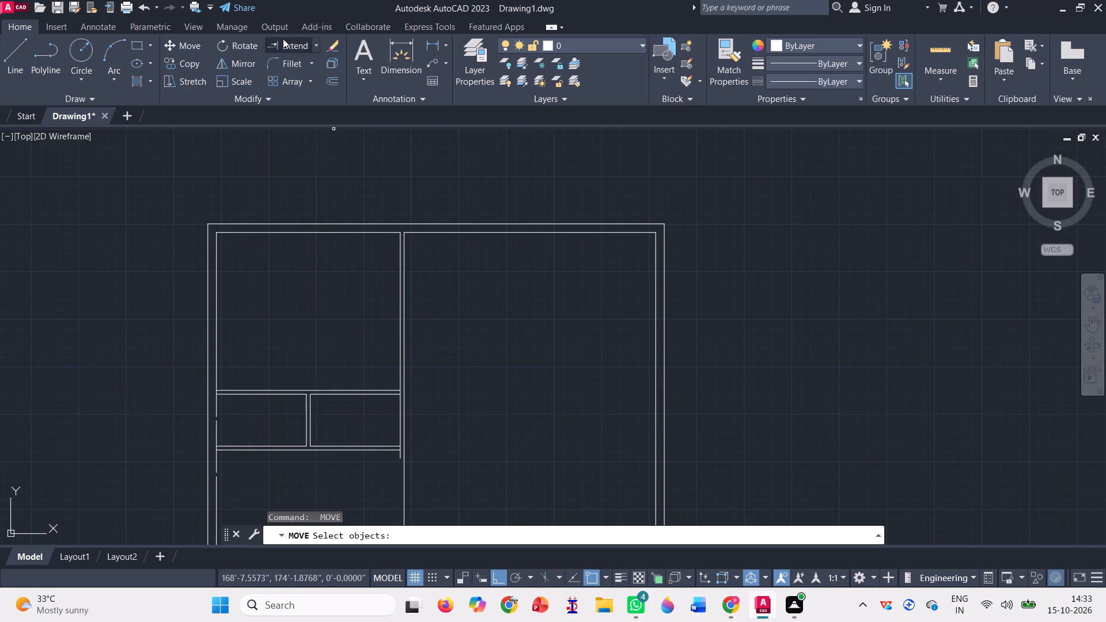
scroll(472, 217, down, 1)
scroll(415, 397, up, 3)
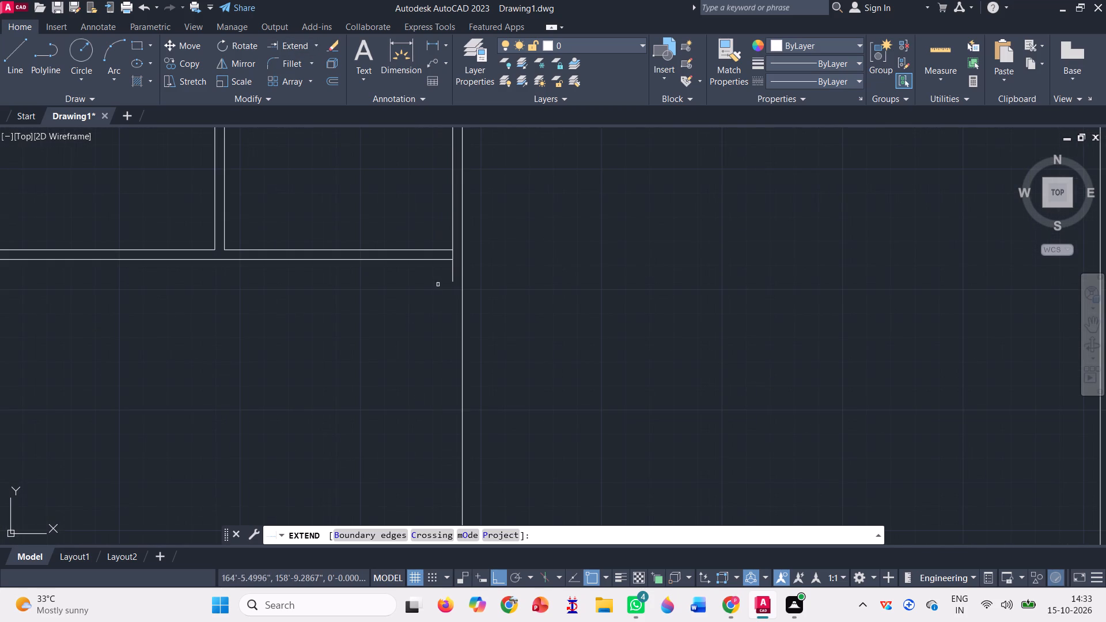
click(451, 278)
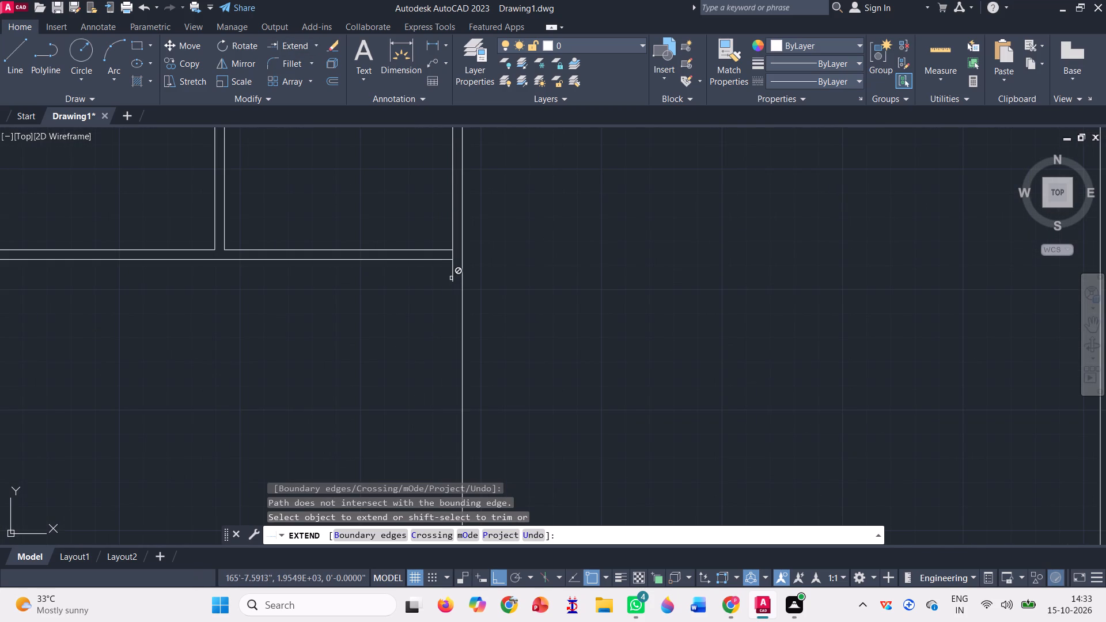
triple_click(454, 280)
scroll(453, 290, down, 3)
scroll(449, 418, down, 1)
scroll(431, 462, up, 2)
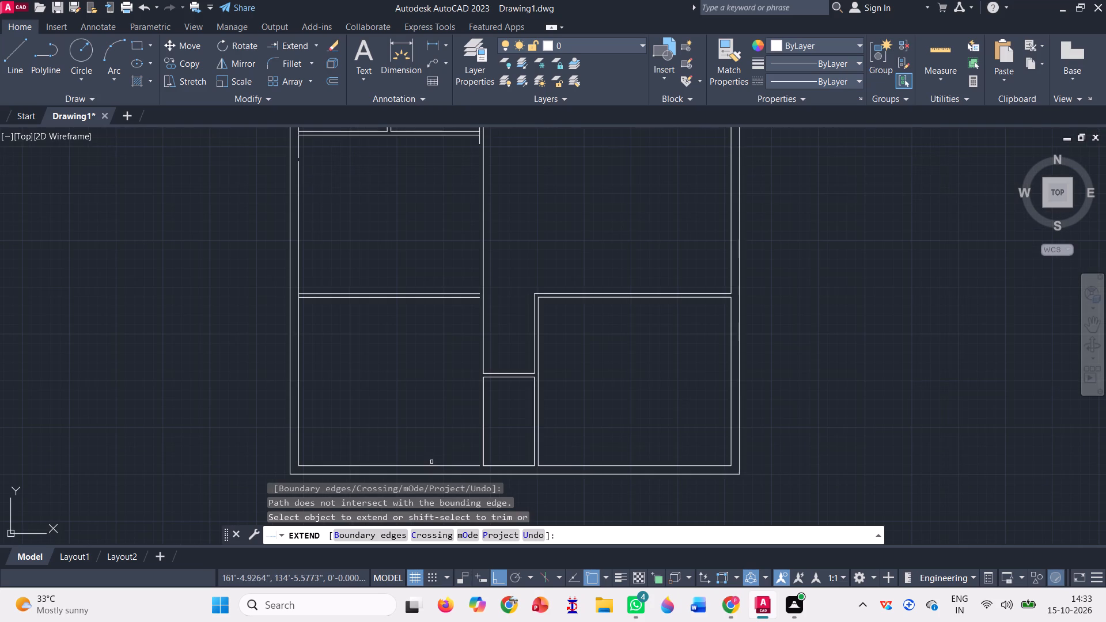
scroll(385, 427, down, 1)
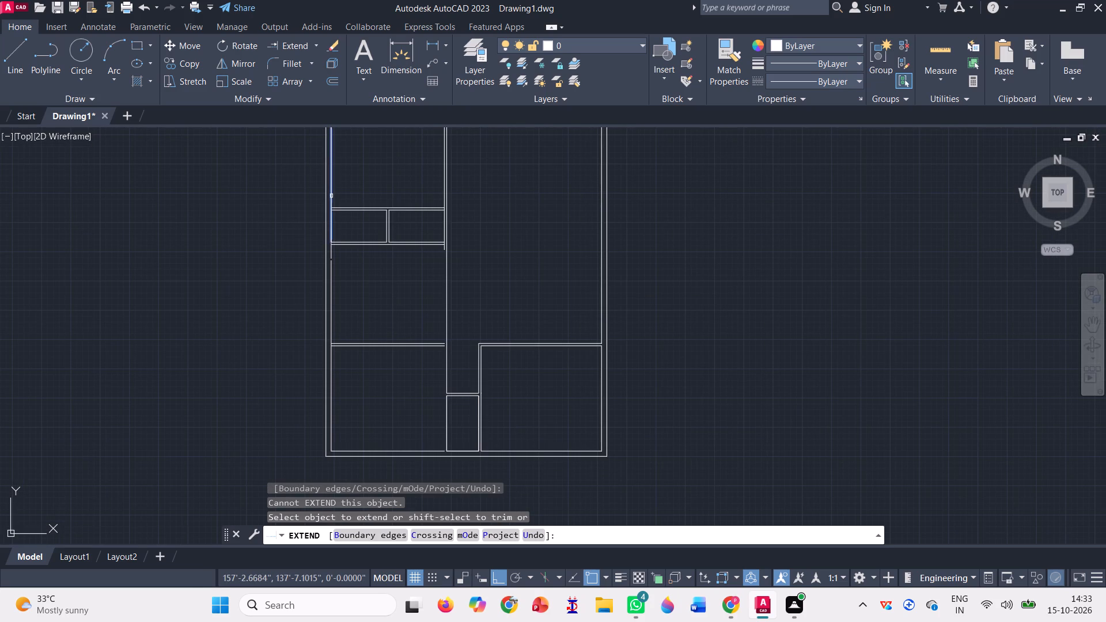
Extend the left outer wall's inner line downward across the gaps beside and below the small rooms.
click(331, 192)
scroll(326, 241, up, 2)
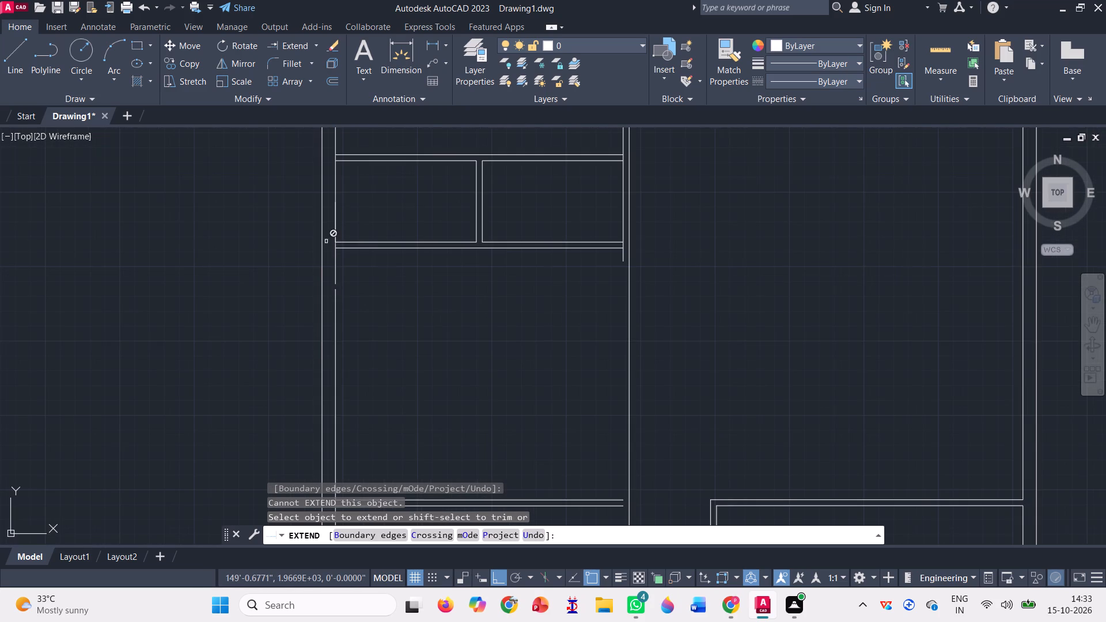
scroll(338, 210, up, 2)
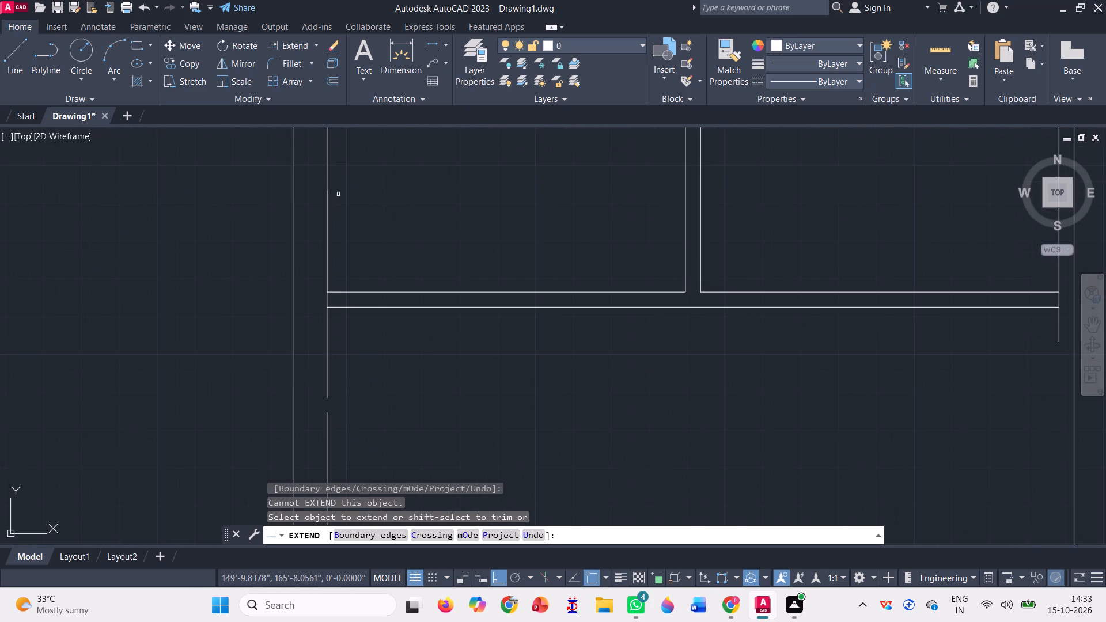
click(328, 163)
click(328, 163)
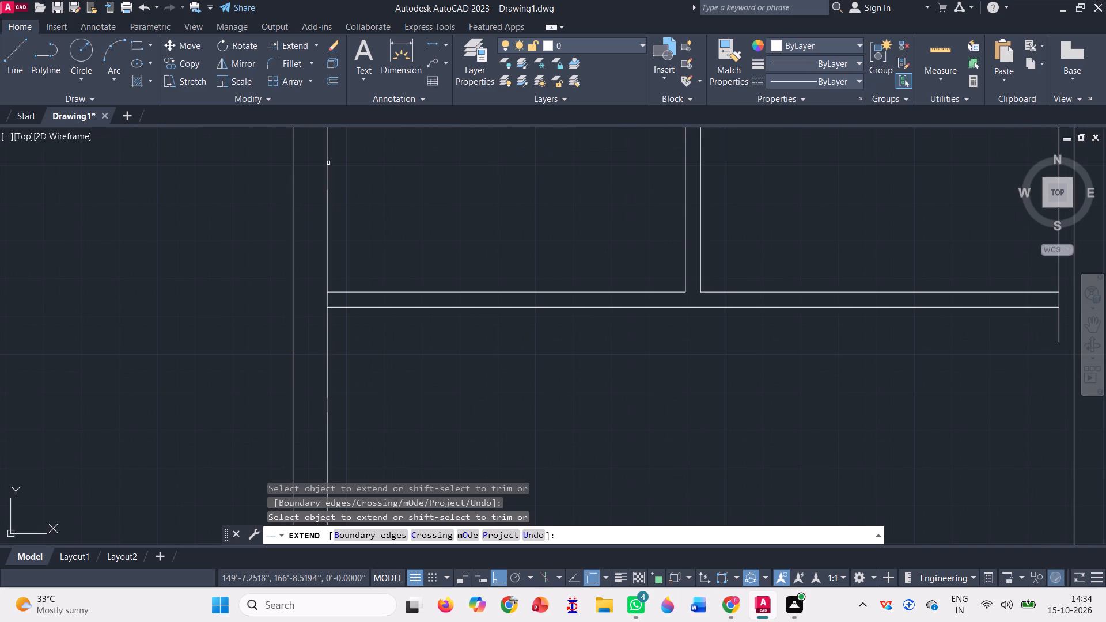
key(Escape)
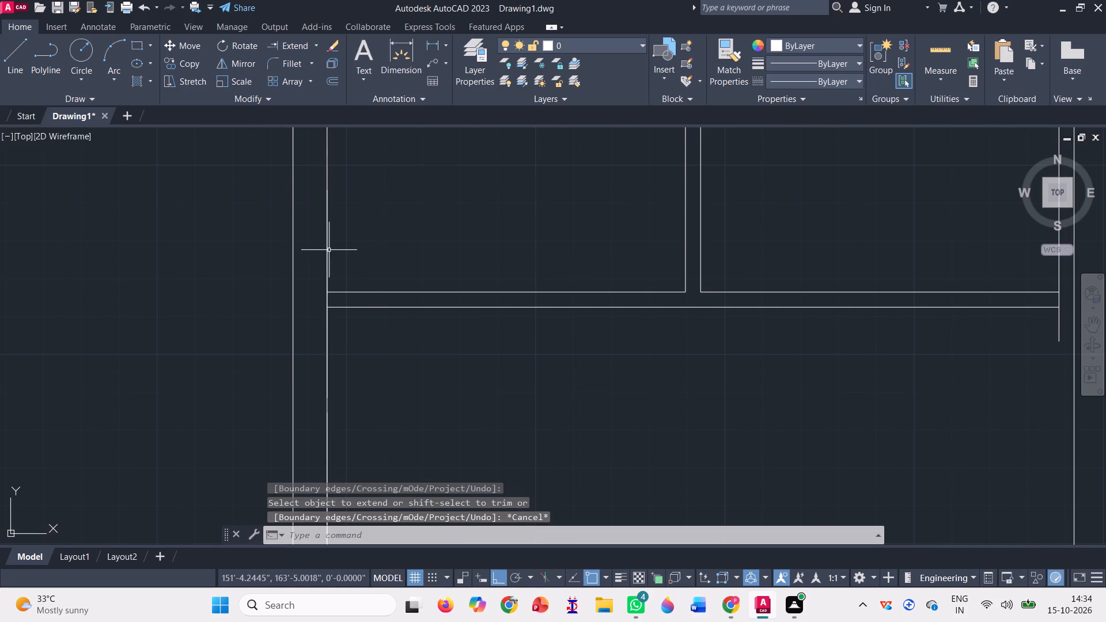
Erase the two leftover overlapping pieces of the left outer wall's inner line beside and below the small rooms.
click(327, 252)
key(Delete)
scroll(397, 382, down, 2)
scroll(364, 320, down, 1)
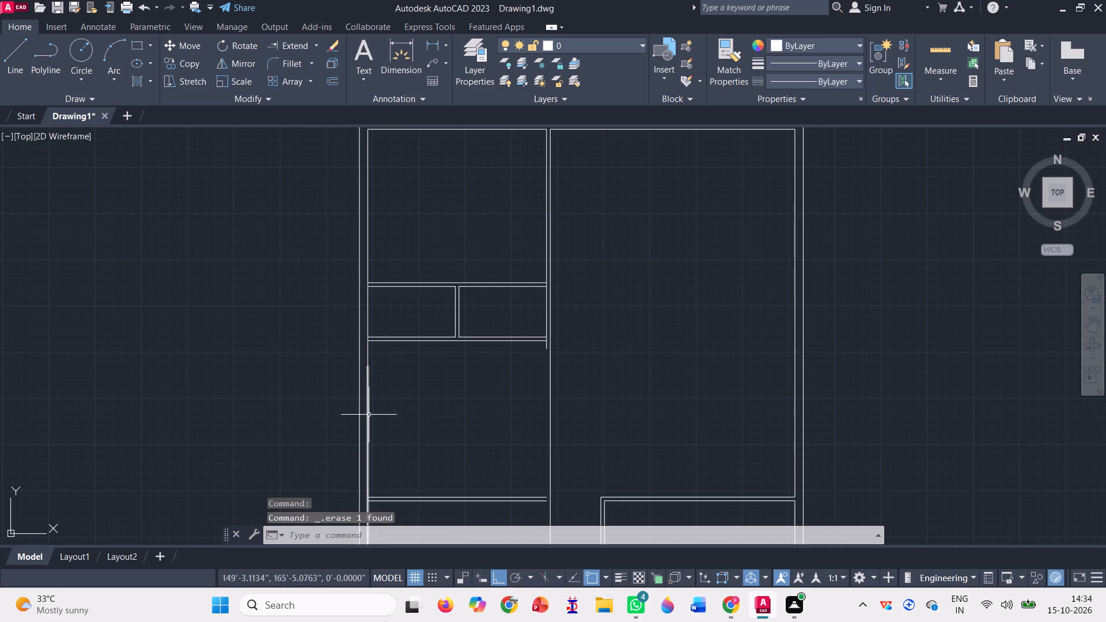
click(369, 416)
key(Delete)
Draw a line about 28'-8" down from the vertical partition's short left line, continuing along the bottom wall to the left wall's inner line.
scroll(410, 378, down, 2)
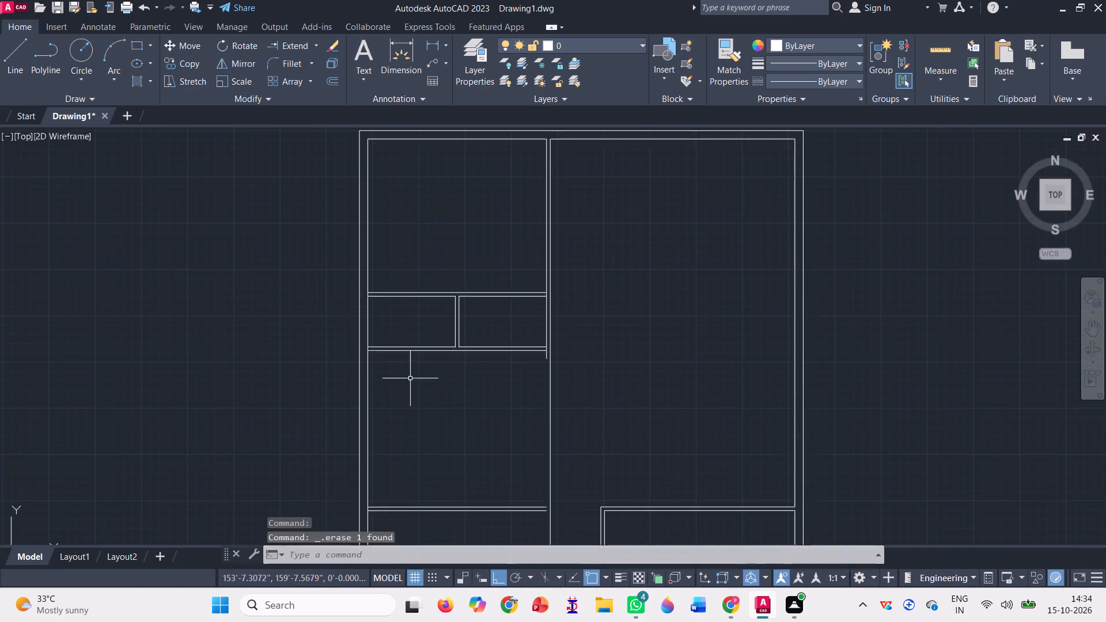
scroll(395, 328, down, 2)
scroll(406, 407, up, 2)
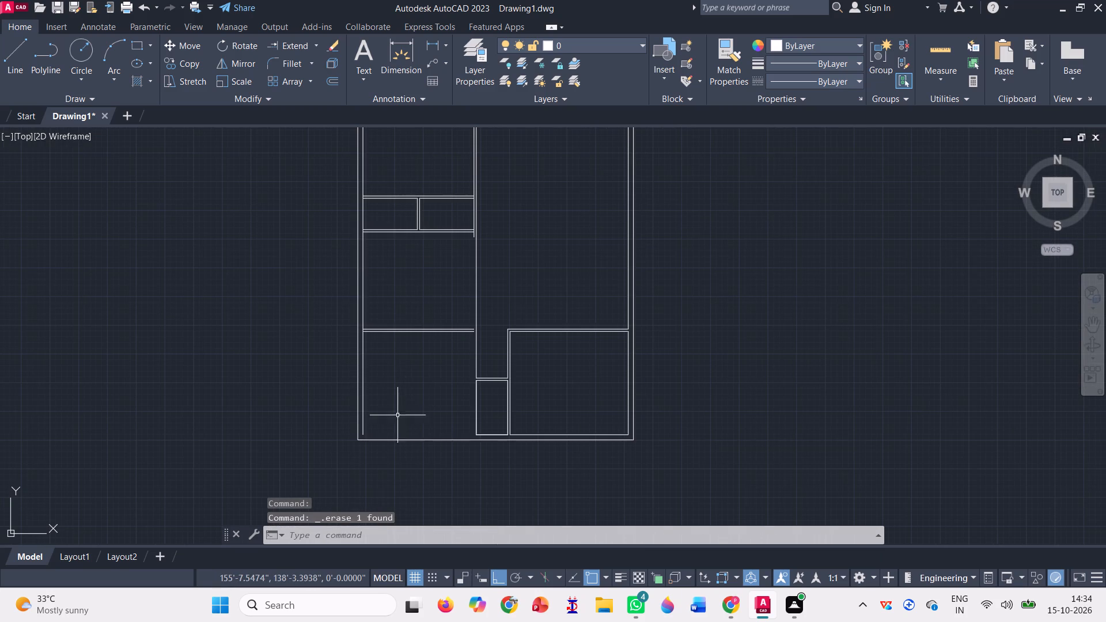
click(9, 67)
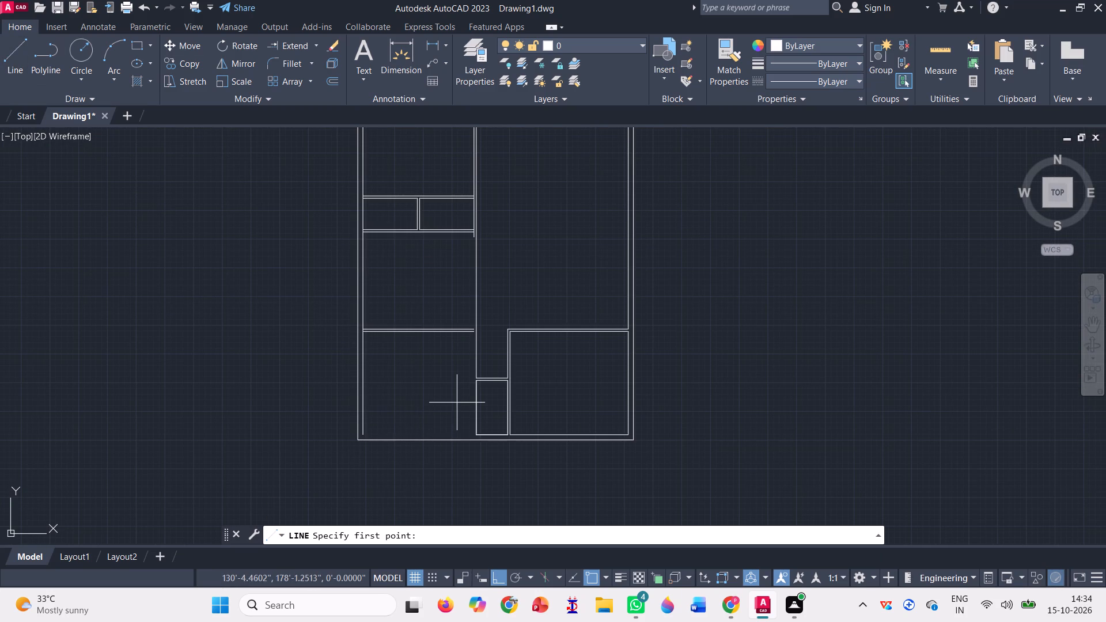
scroll(469, 245, up, 4)
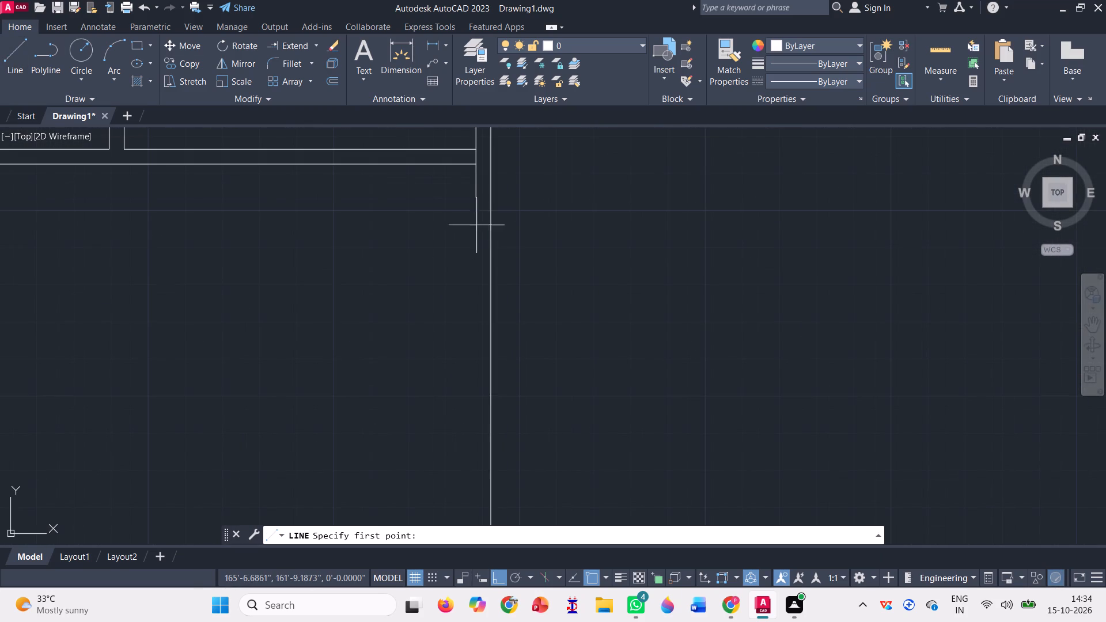
click(479, 195)
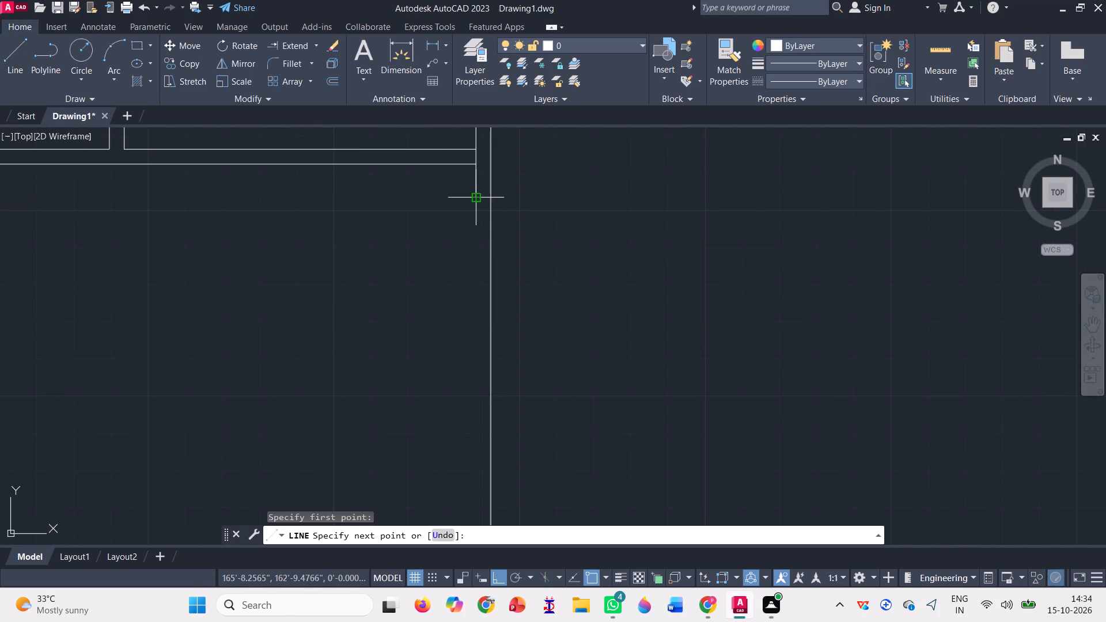
scroll(480, 308, down, 4)
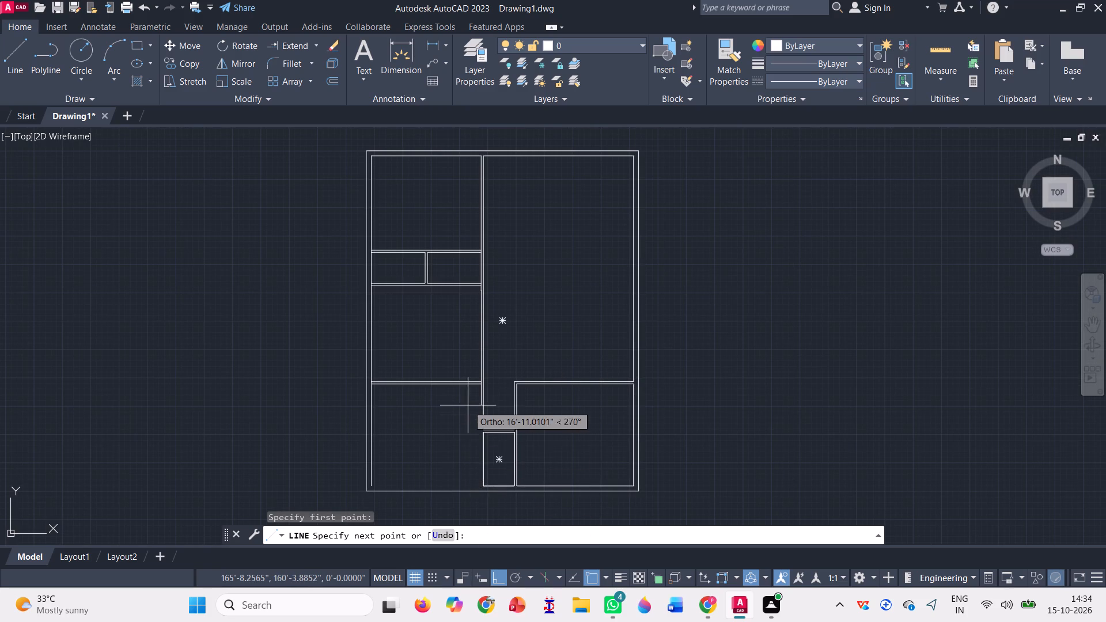
scroll(468, 405, down, 1)
scroll(471, 483, up, 2)
scroll(453, 409, up, 1)
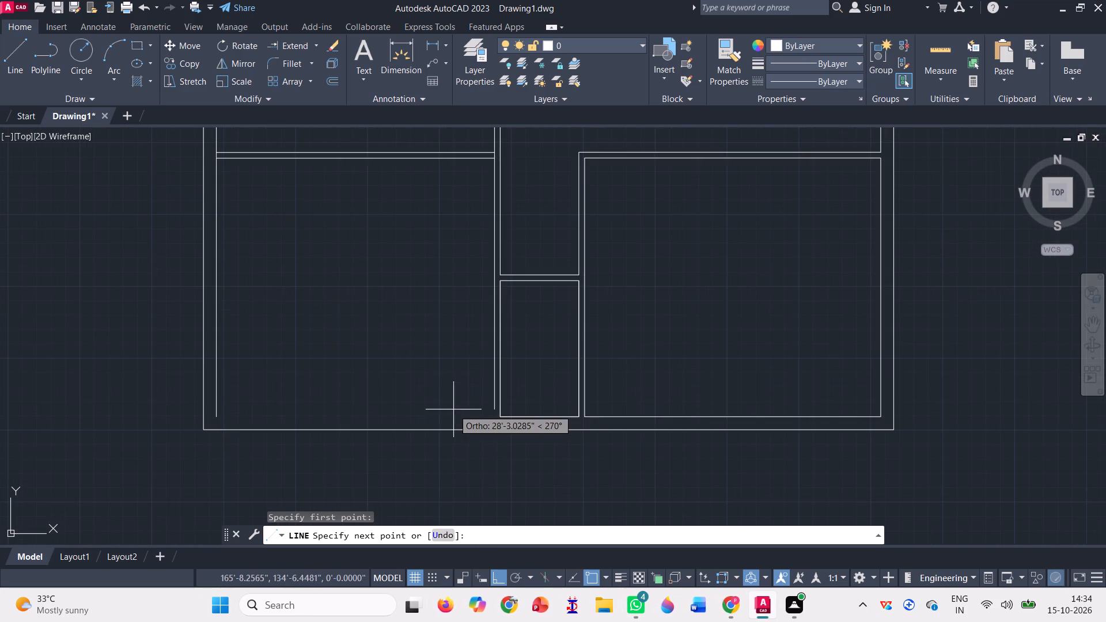
scroll(453, 409, up, 1)
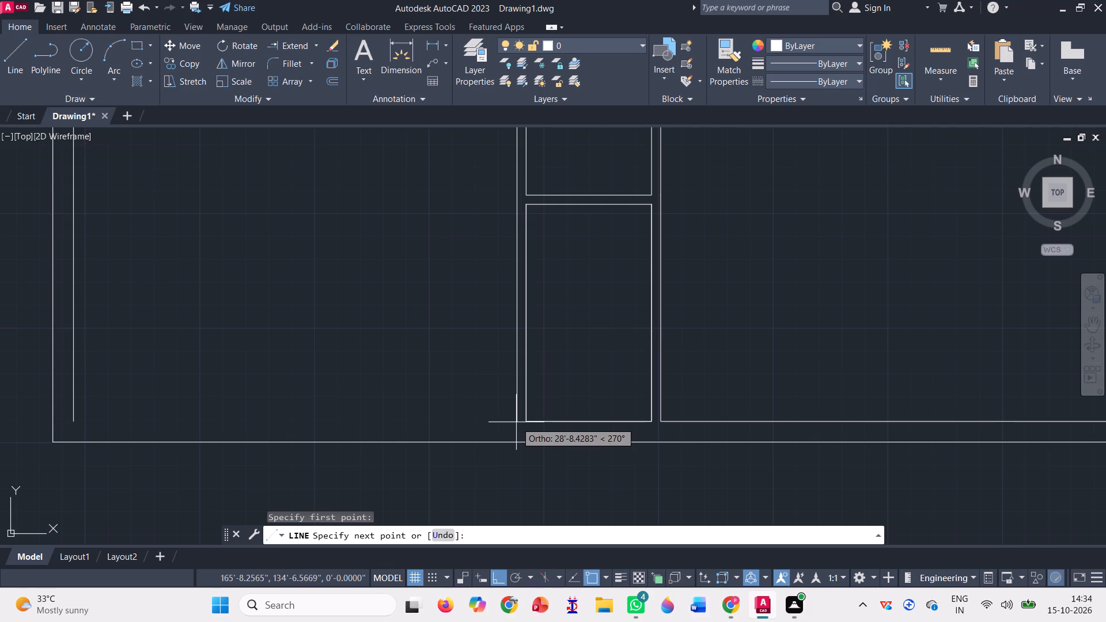
click(516, 420)
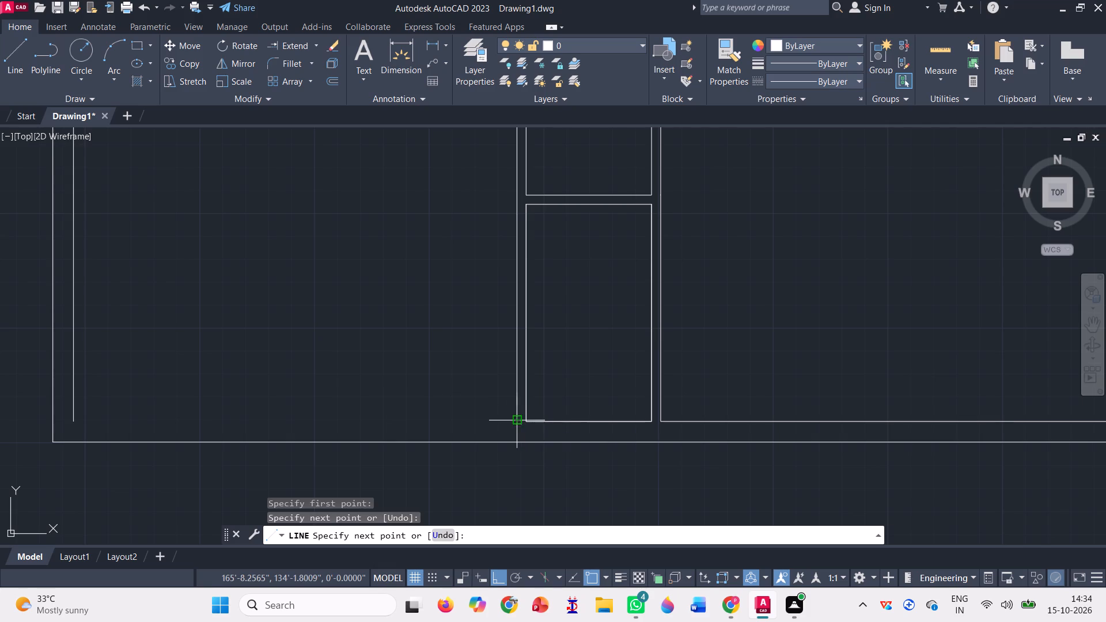
click(73, 419)
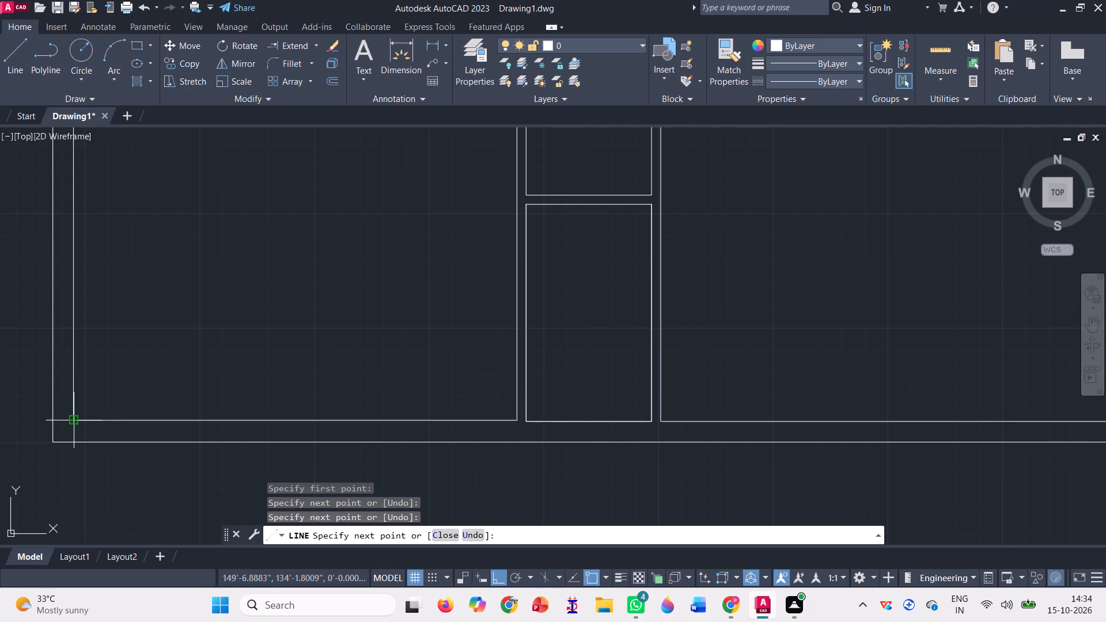
Trim the vertical partition's left line across its junctions with the three horizontal partitions above, below and south of the small rooms.
scroll(381, 433, down, 1)
key(space)
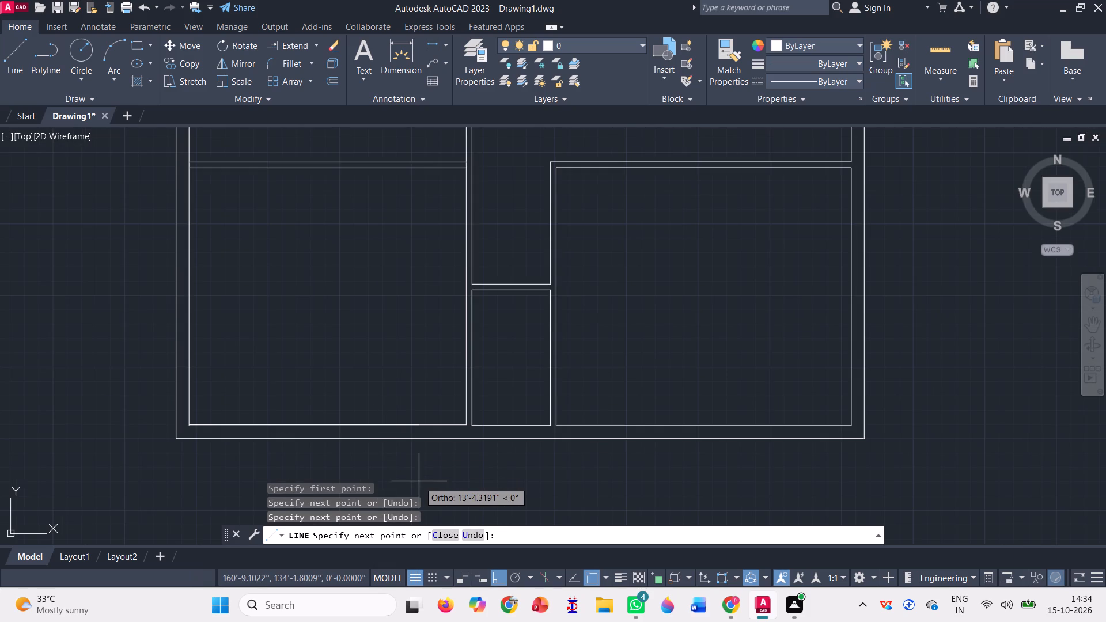
scroll(413, 483, down, 2)
scroll(484, 494, down, 1)
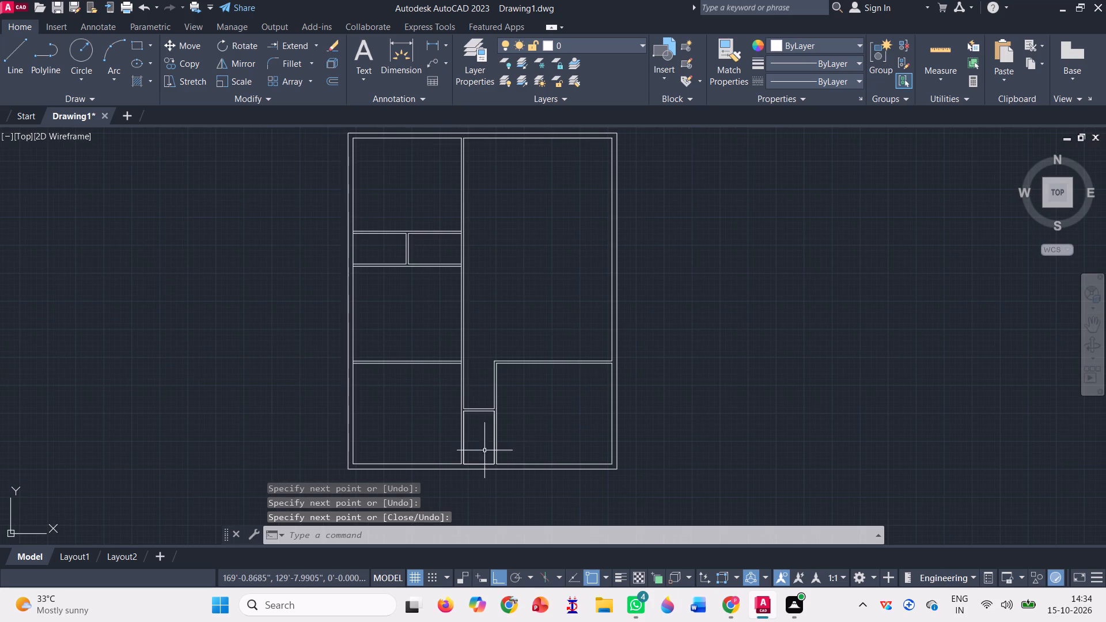
click(317, 46)
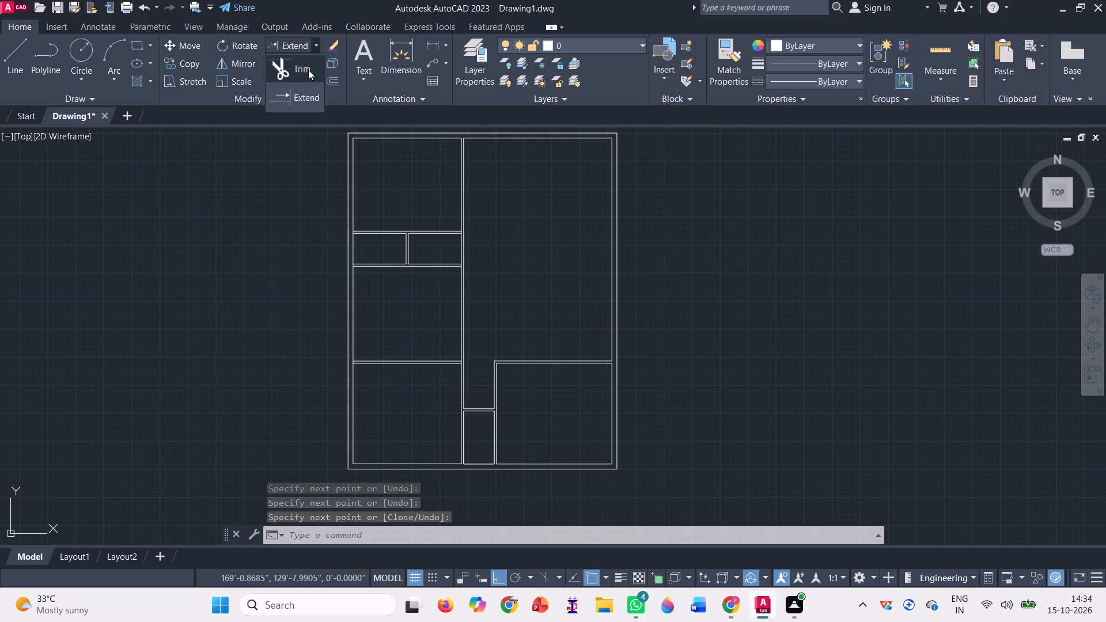
click(308, 70)
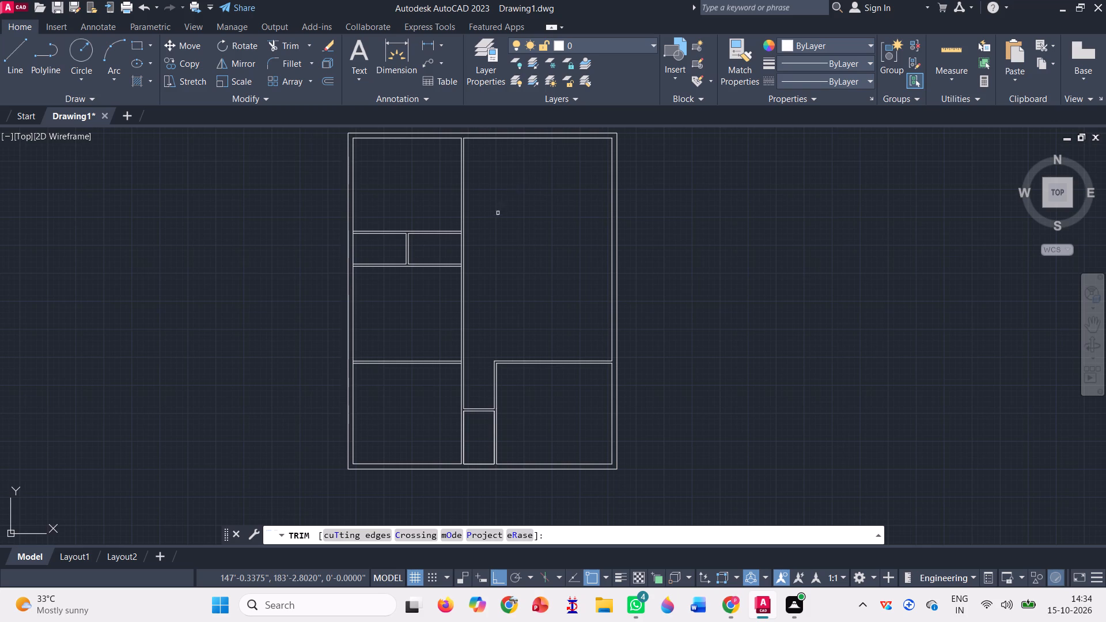
scroll(463, 231, up, 7)
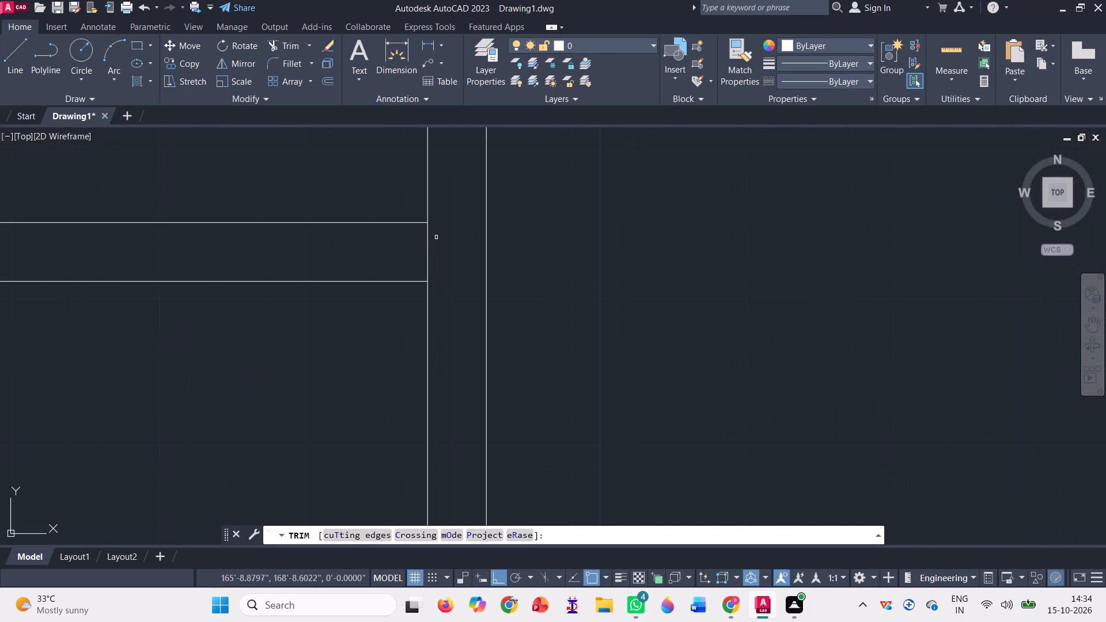
click(430, 252)
click(421, 252)
scroll(438, 266, down, 1)
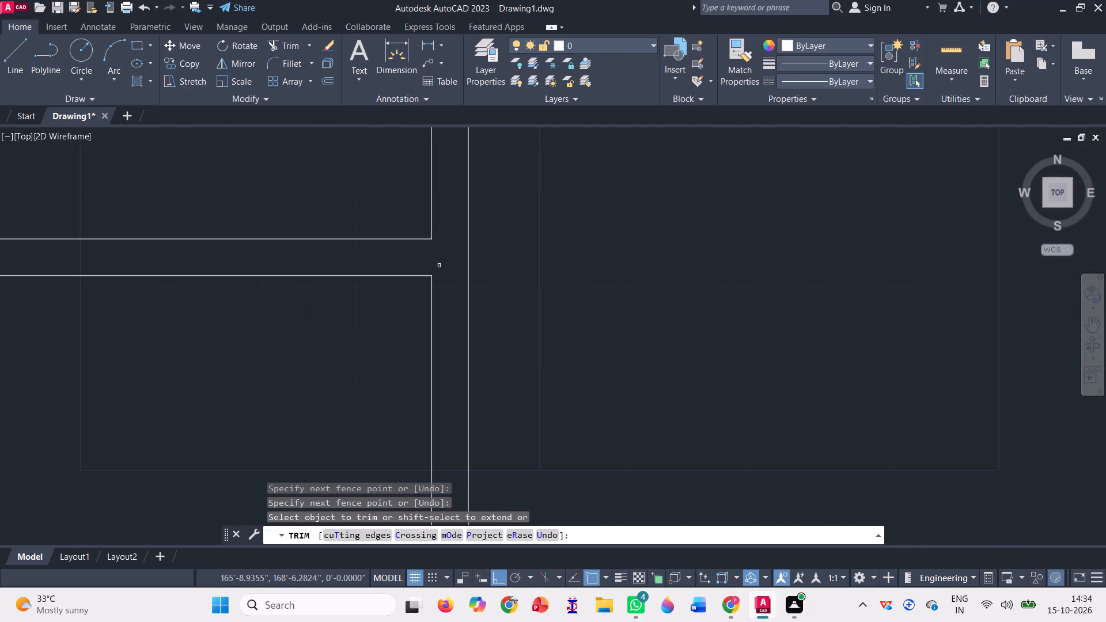
scroll(427, 214, down, 3)
scroll(423, 356, up, 5)
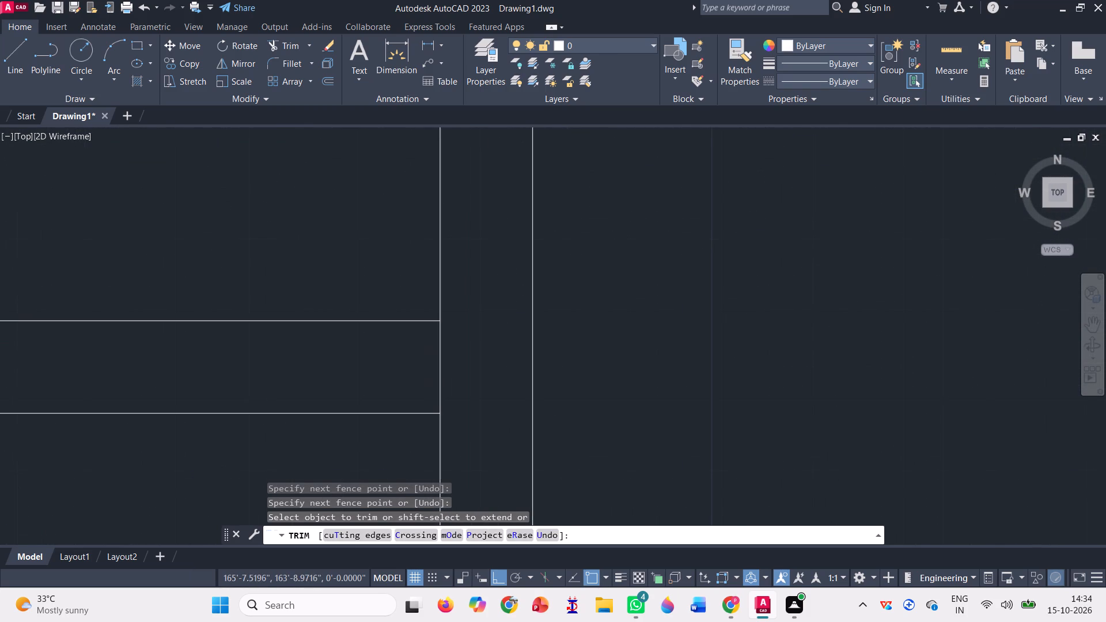
click(428, 355)
click(461, 349)
scroll(460, 348, down, 2)
scroll(430, 267, down, 5)
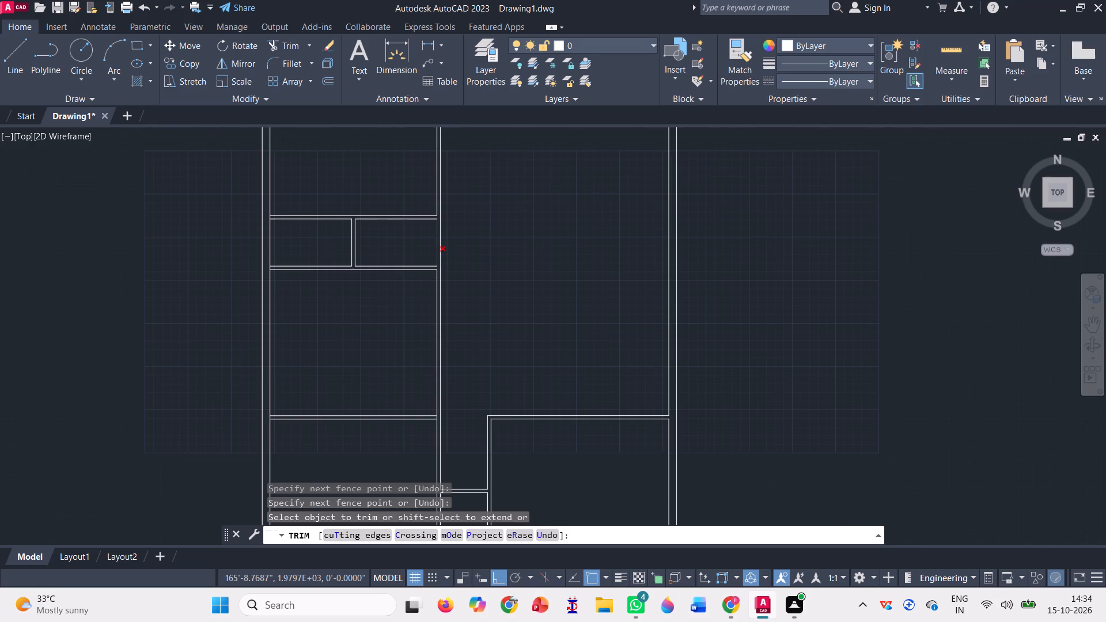
scroll(430, 418, up, 6)
click(442, 418)
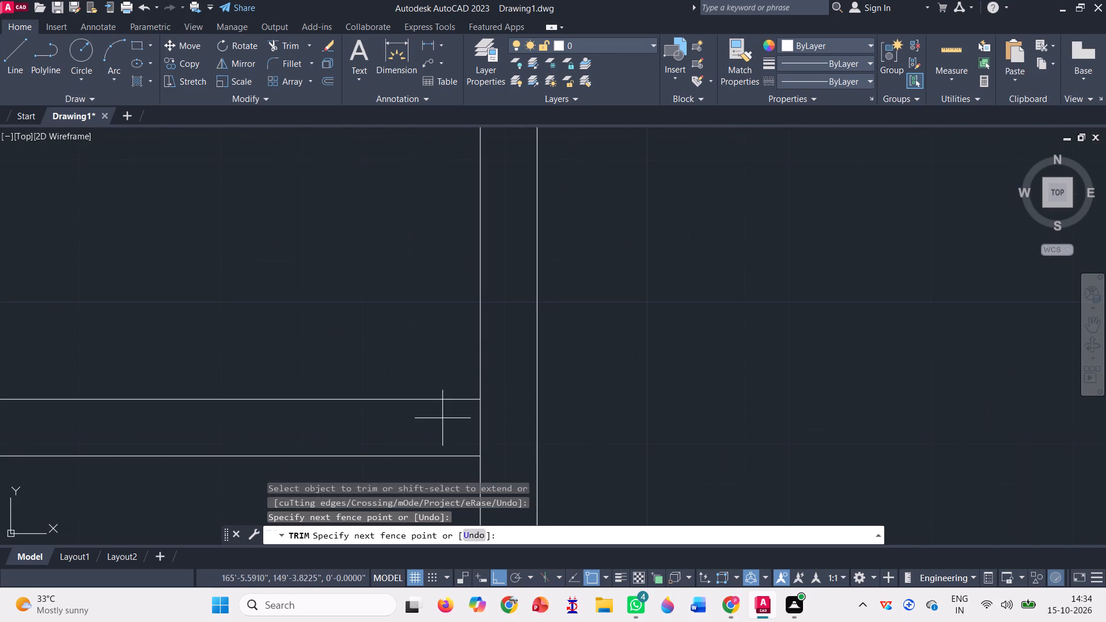
click(502, 416)
scroll(428, 367, down, 2)
scroll(355, 272, down, 2)
scroll(397, 371, down, 2)
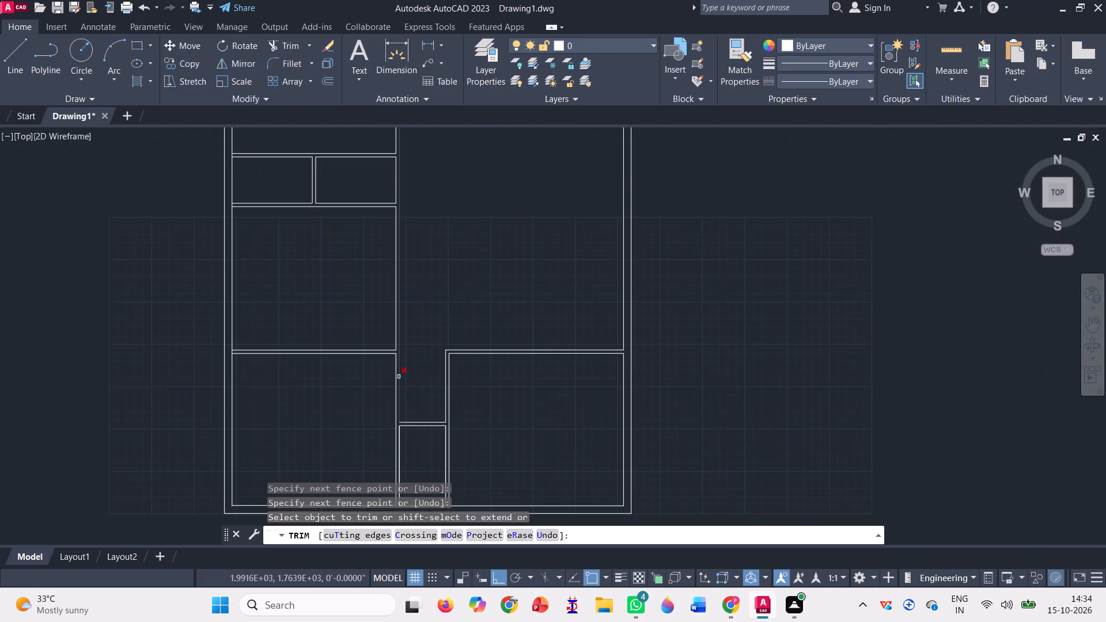
Trim away the overlapping duplicate lines on the left, right and bottom sides of the small bottom-centre room.
scroll(445, 313, down, 1)
scroll(411, 446, up, 3)
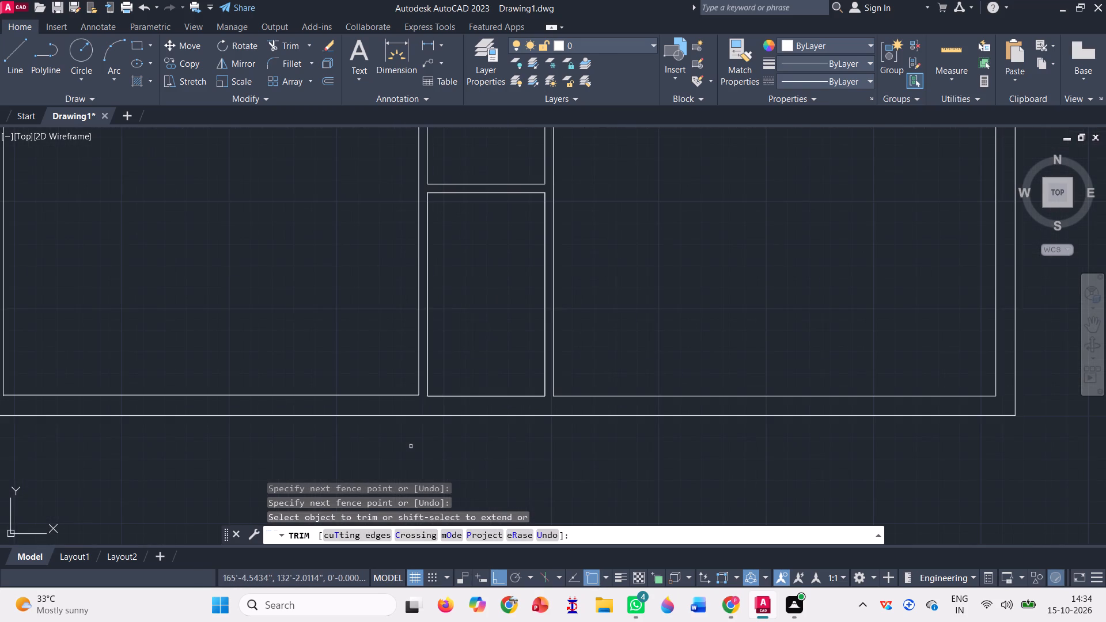
scroll(469, 434, down, 2)
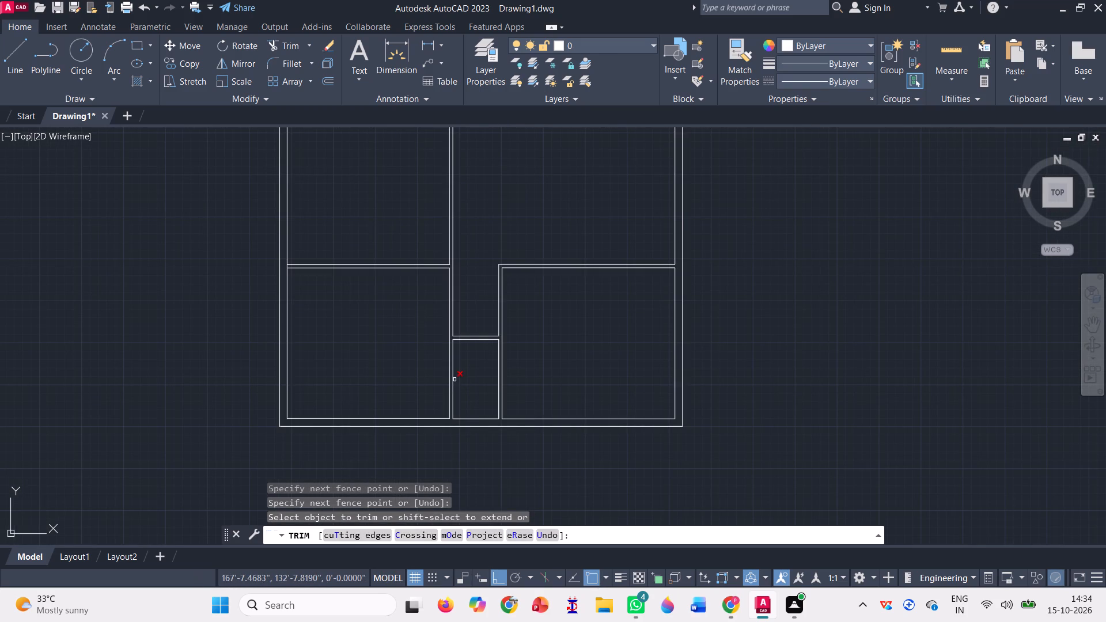
click(454, 377)
scroll(491, 367, up, 3)
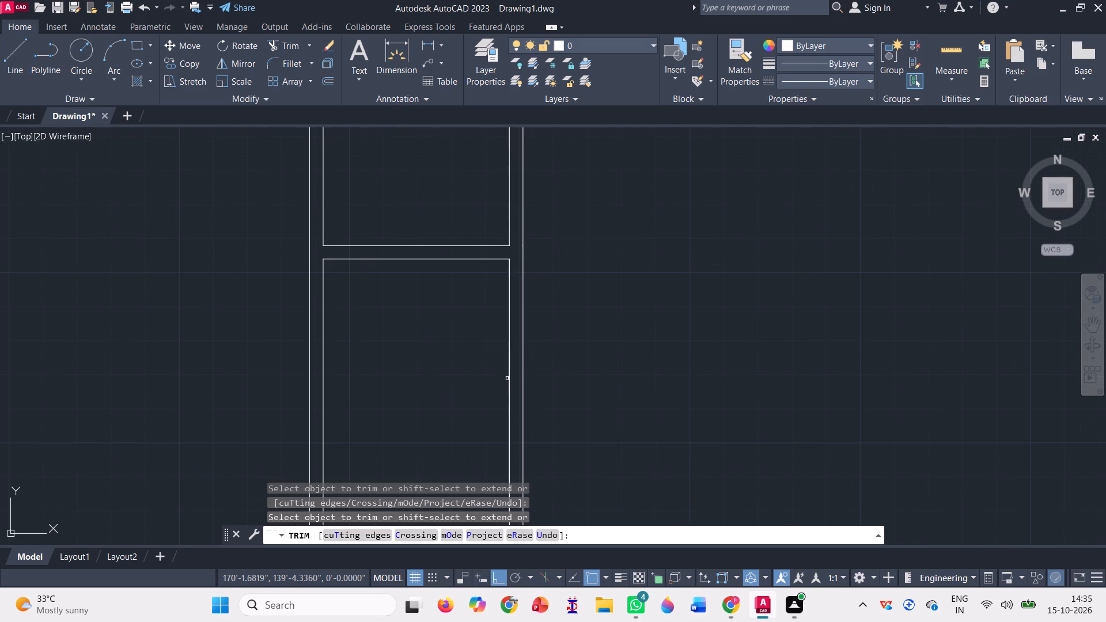
click(507, 379)
scroll(427, 354, down, 2)
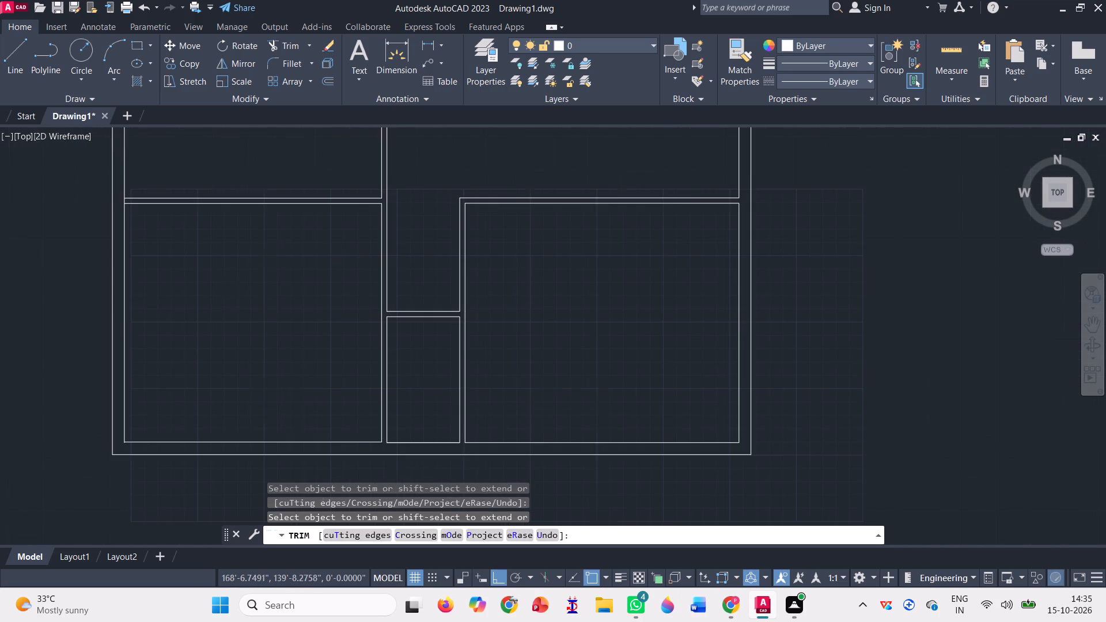
click(415, 441)
scroll(487, 426, down, 1)
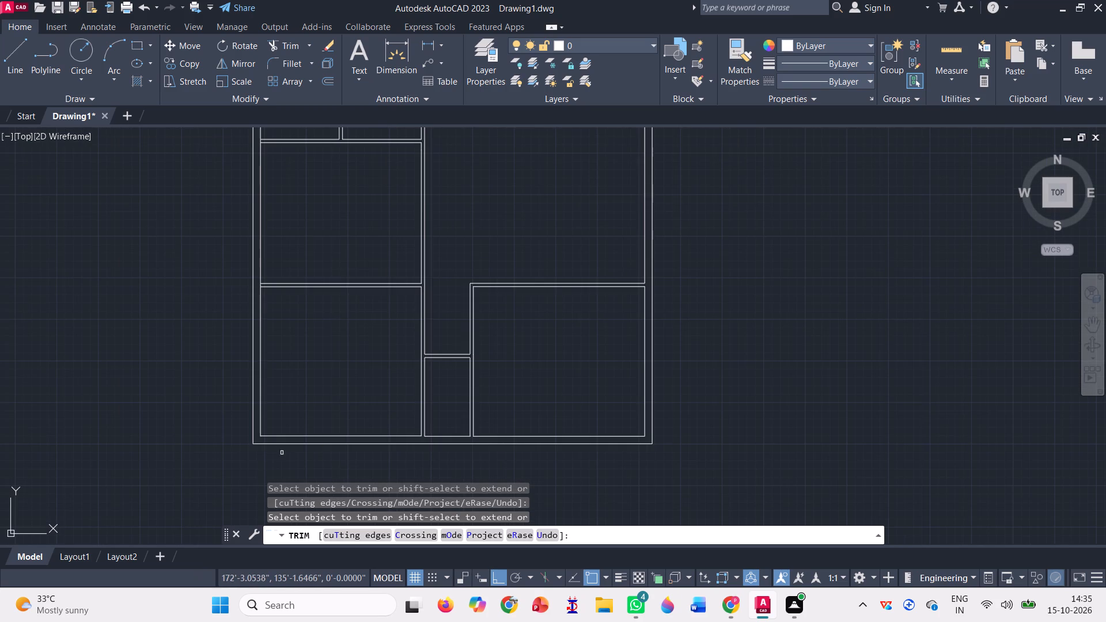
Trim the left outer wall's inner line across its junctions with the three horizontal partitions.
scroll(249, 308, up, 3)
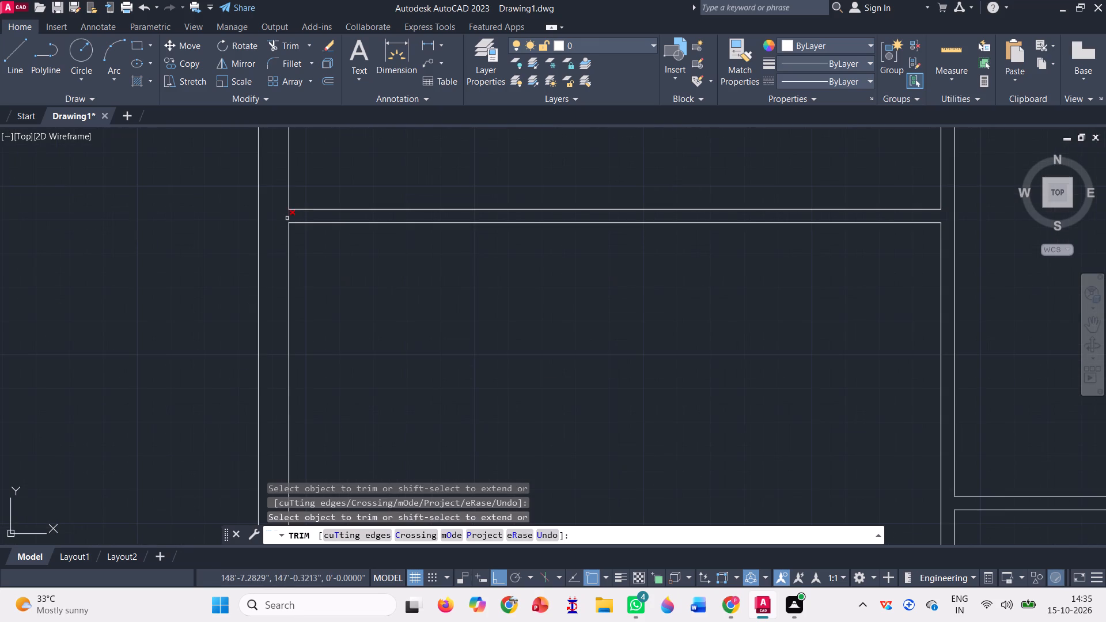
click(287, 218)
scroll(304, 307, down, 4)
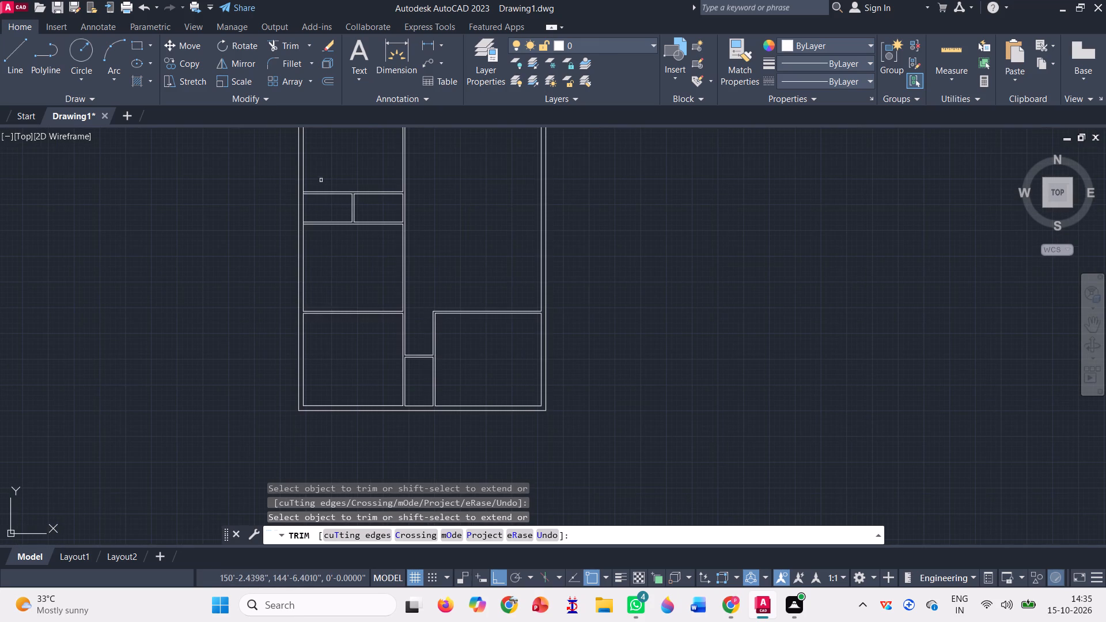
scroll(319, 175, up, 4)
click(206, 296)
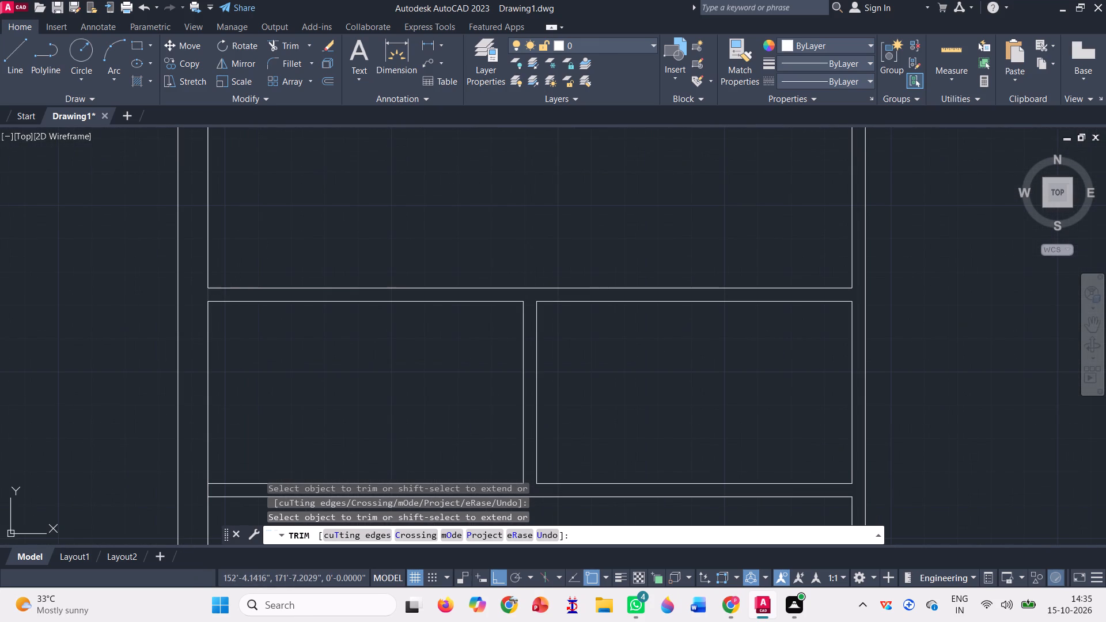
click(208, 490)
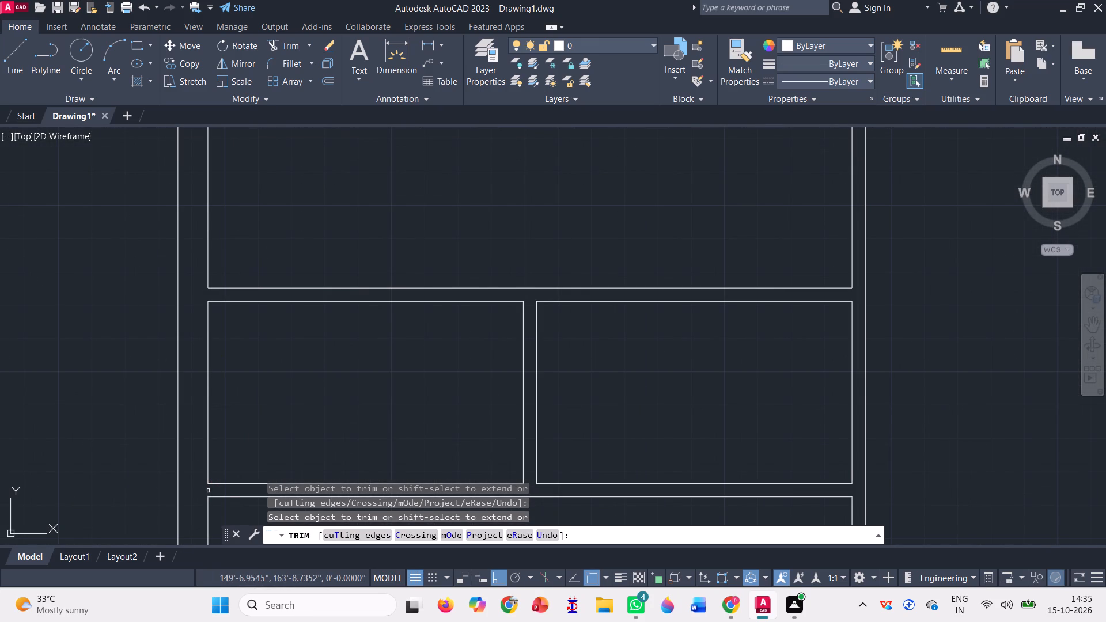
scroll(336, 416, down, 3)
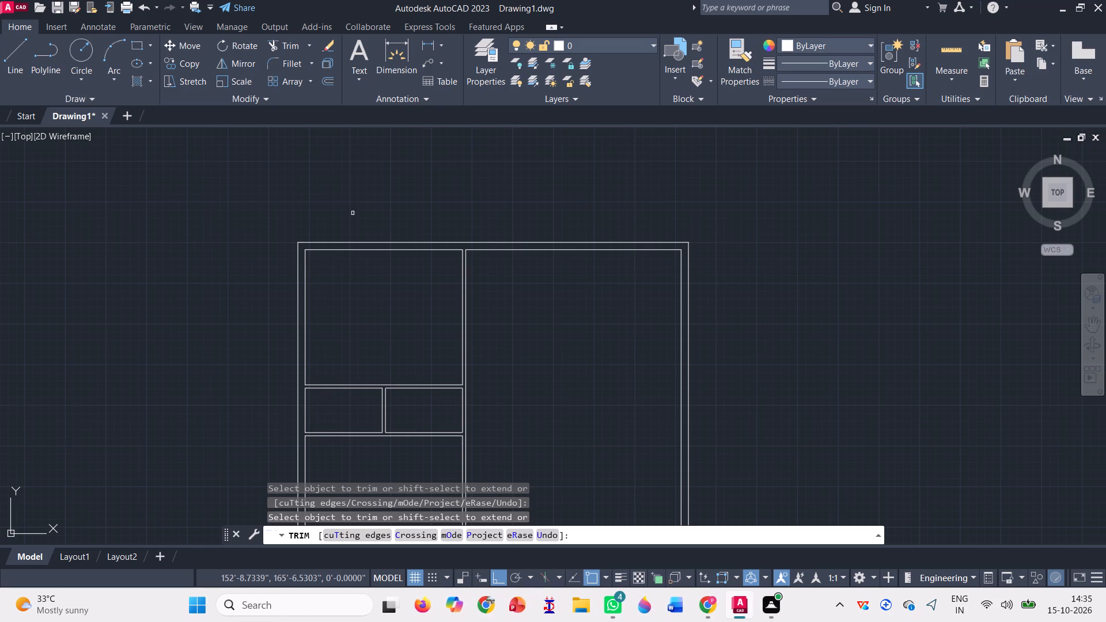
scroll(353, 211, down, 1)
scroll(384, 256, down, 1)
scroll(445, 392, up, 2)
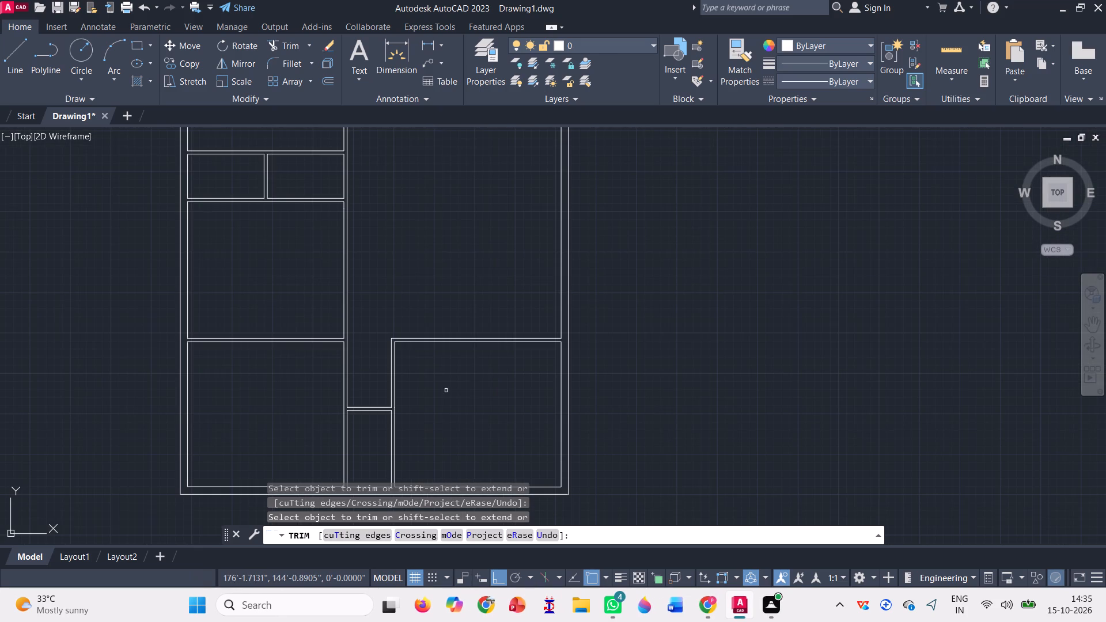
scroll(434, 356, down, 1)
scroll(400, 419, up, 1)
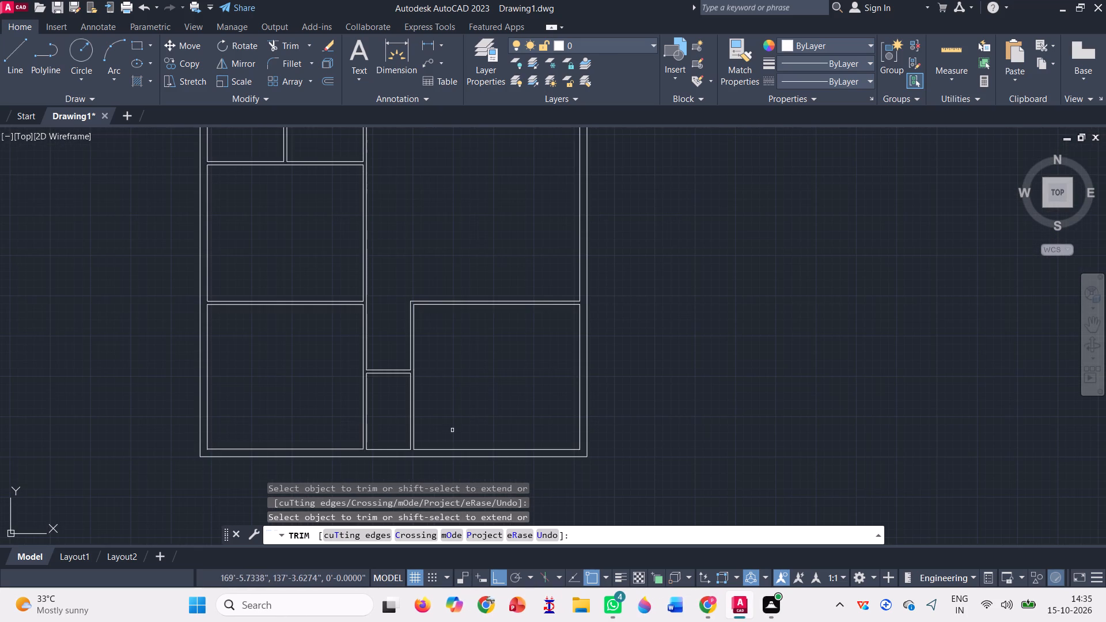
scroll(453, 430, down, 1)
key(Escape)
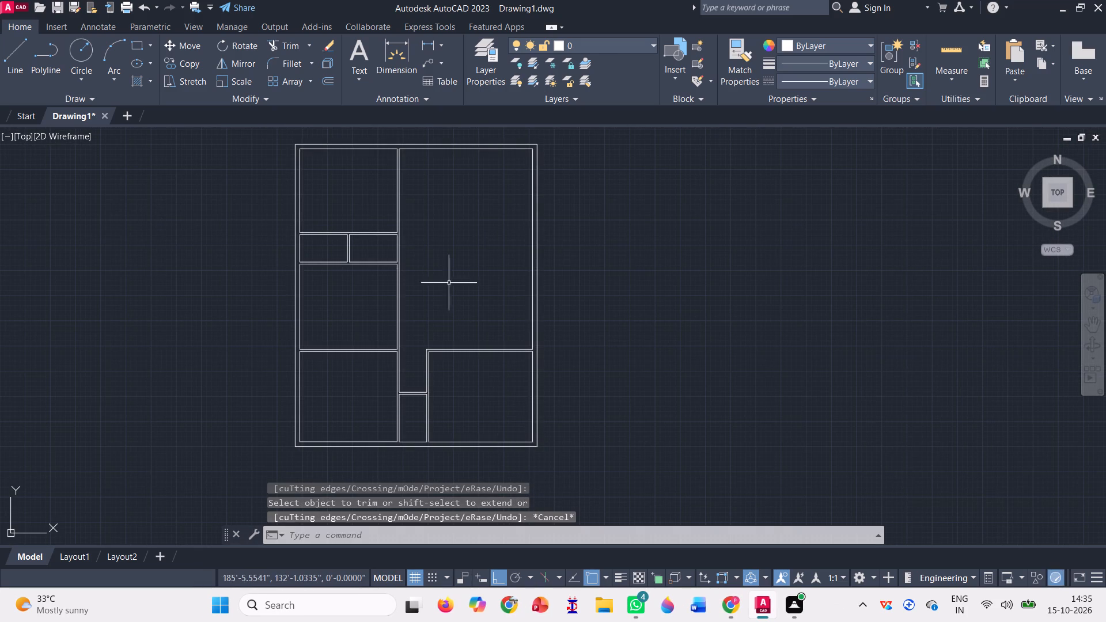
Draw a closed upright rectangle 3' high and 4" wide from lines in the empty space right of the floor plan.
click(9, 50)
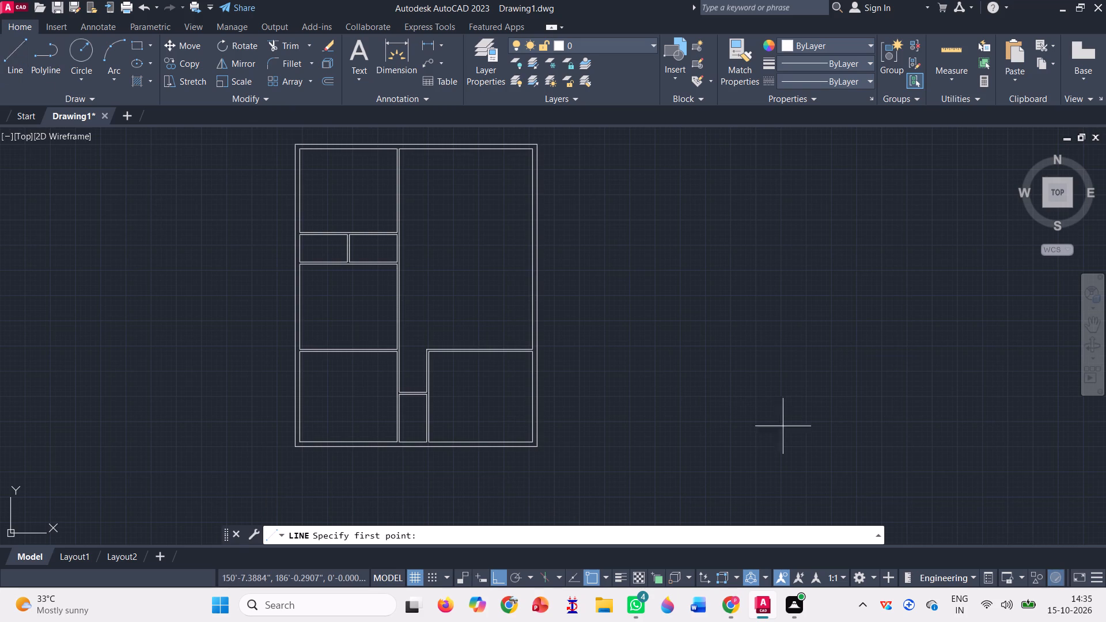
click(645, 408)
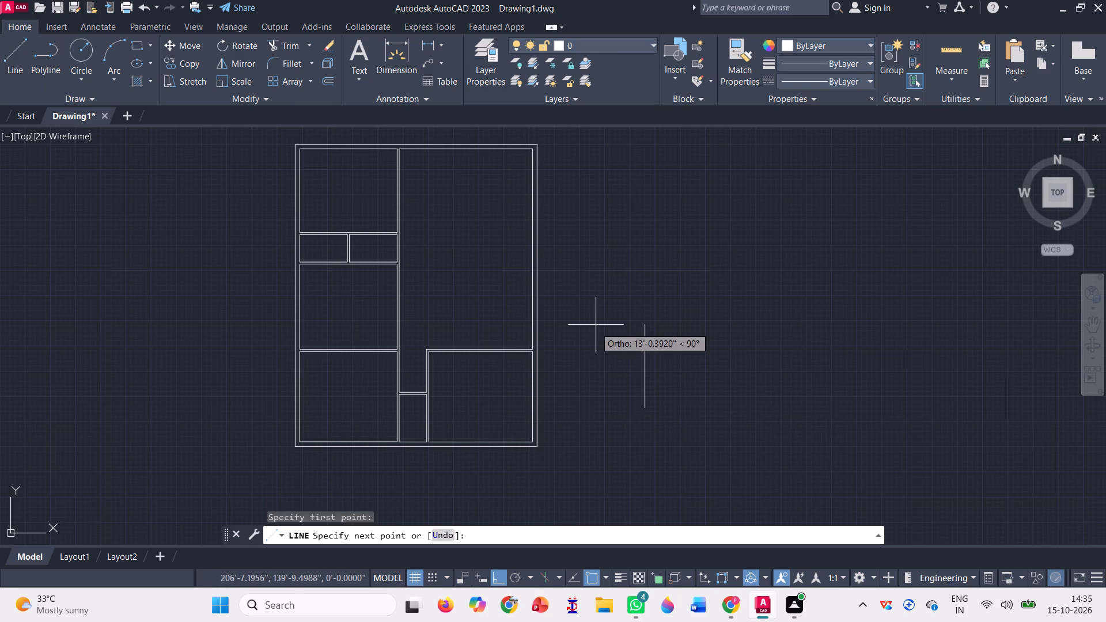
text(3')
key(Return)
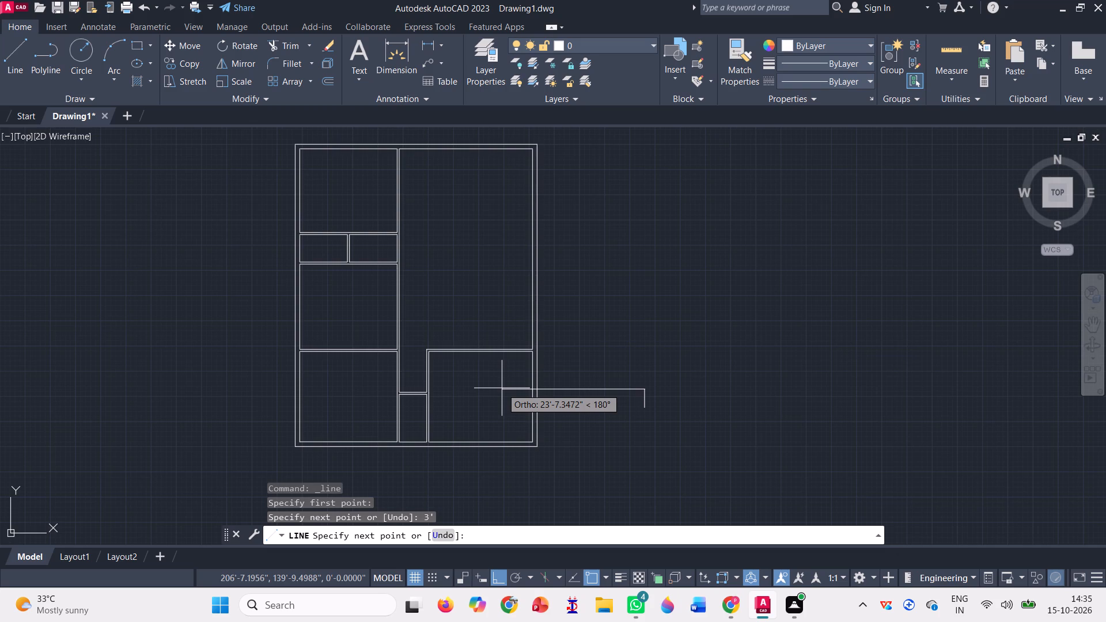
text(0'4")
key(Return)
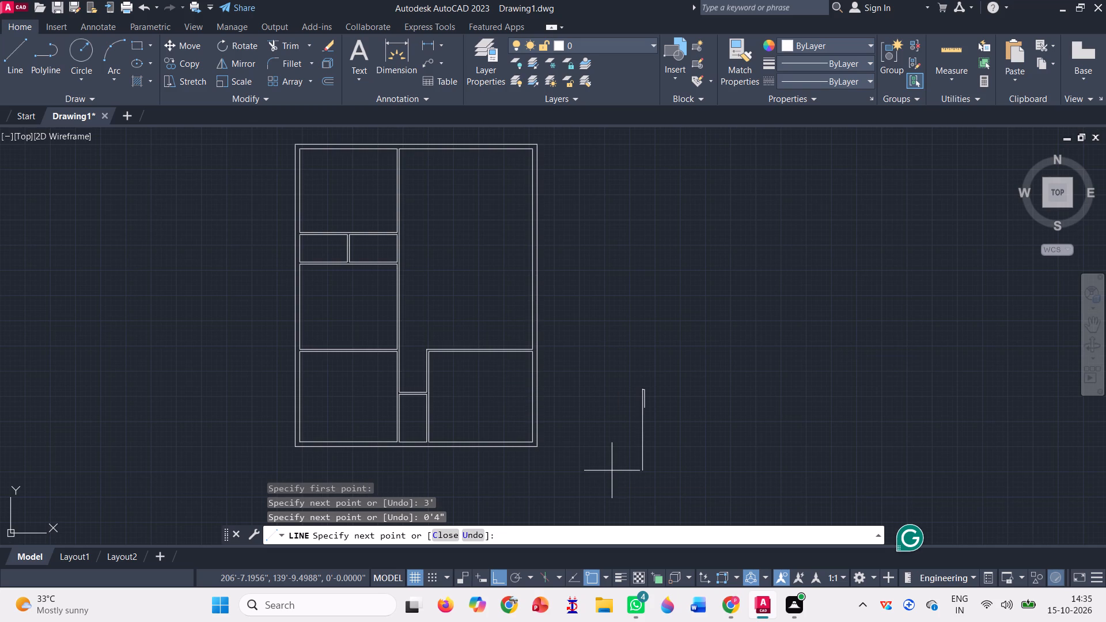
text(3')
key(Return)
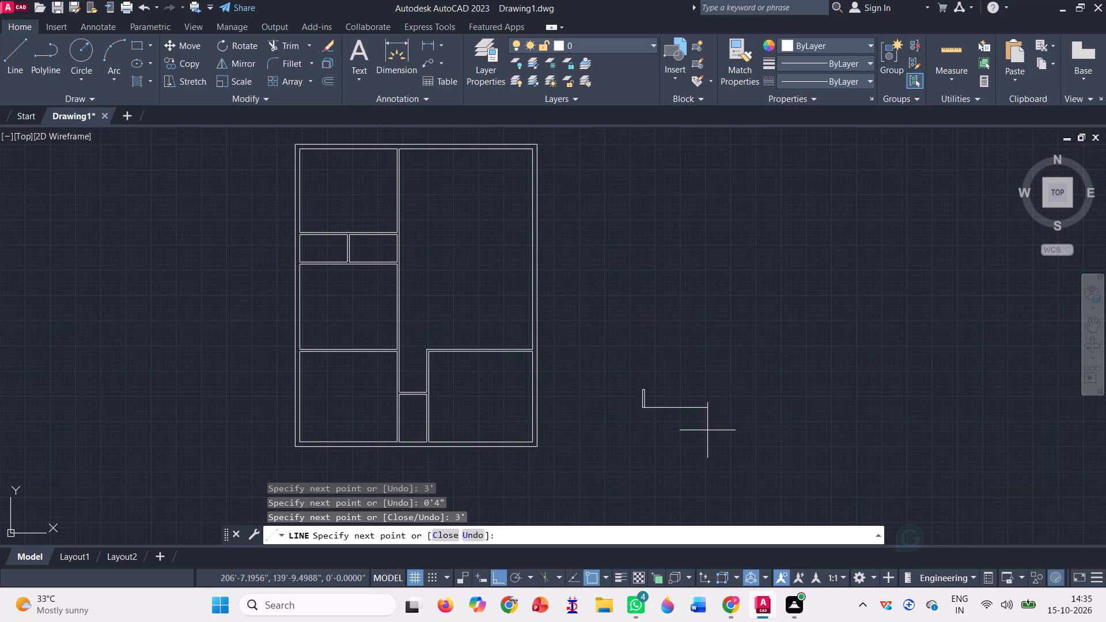
scroll(632, 390, up, 3)
scroll(689, 480, up, 3)
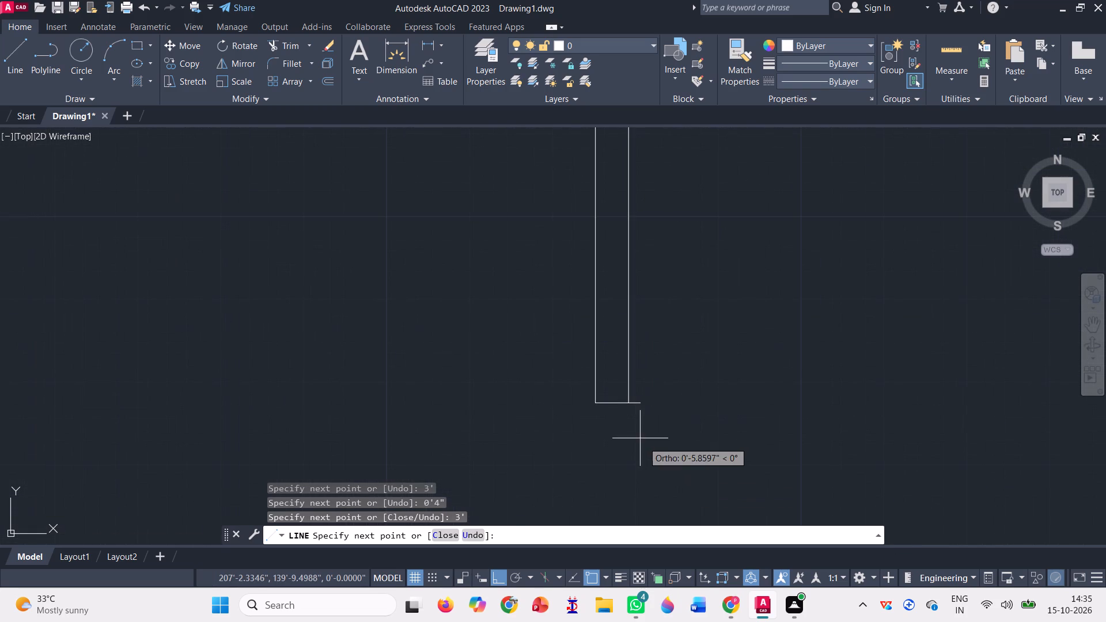
click(628, 402)
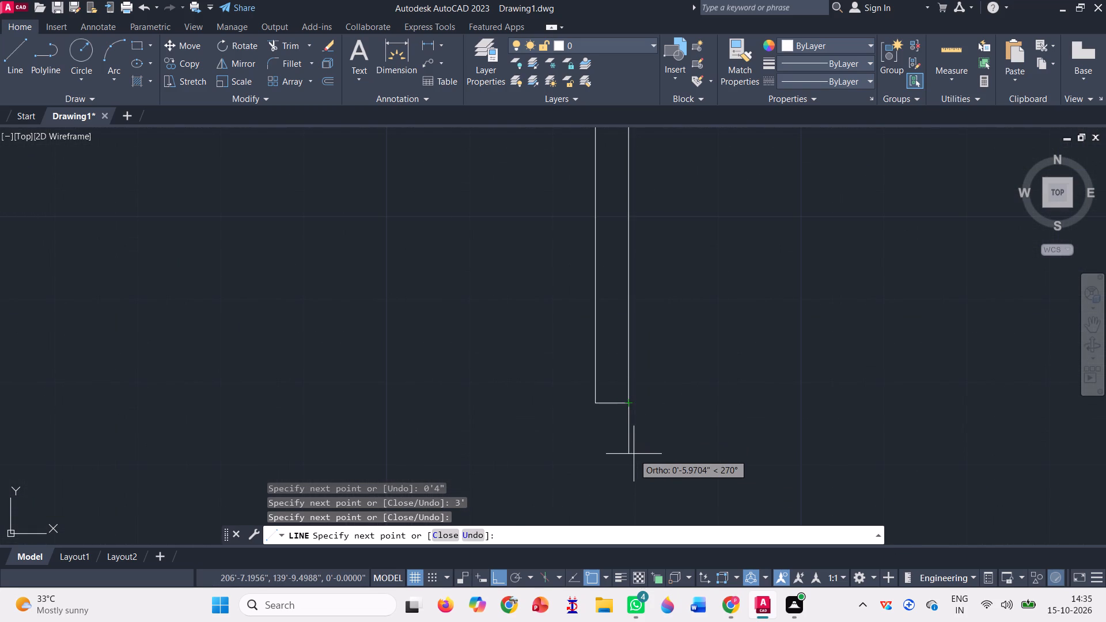
key(space)
Join the four lines of the 3' by 4" rectangle into one polyline.
scroll(603, 456, down, 2)
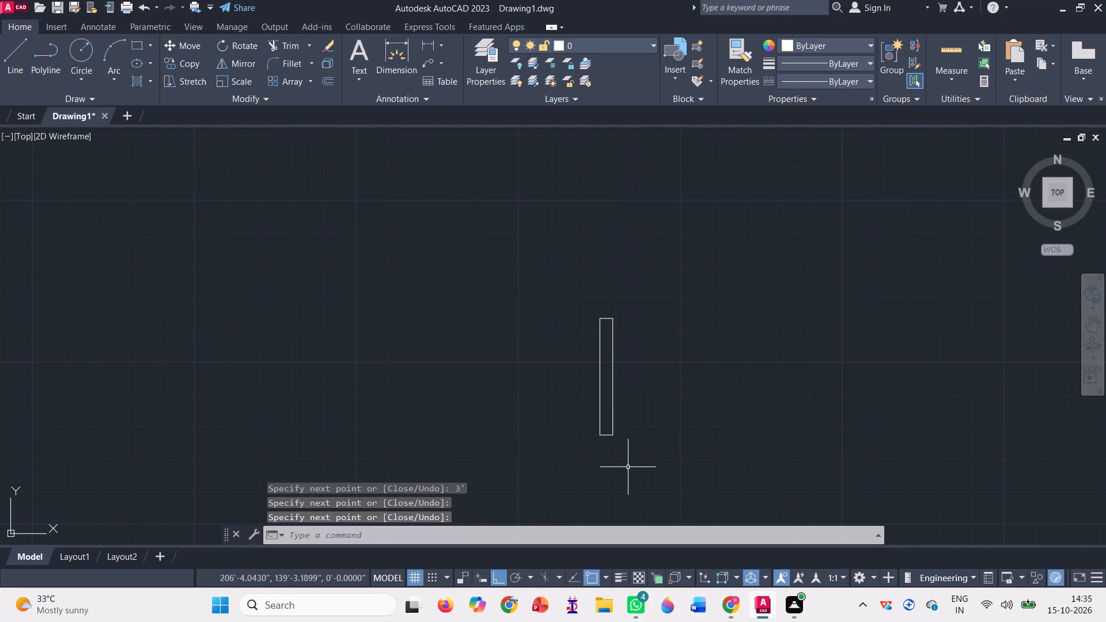
click(626, 469)
click(581, 293)
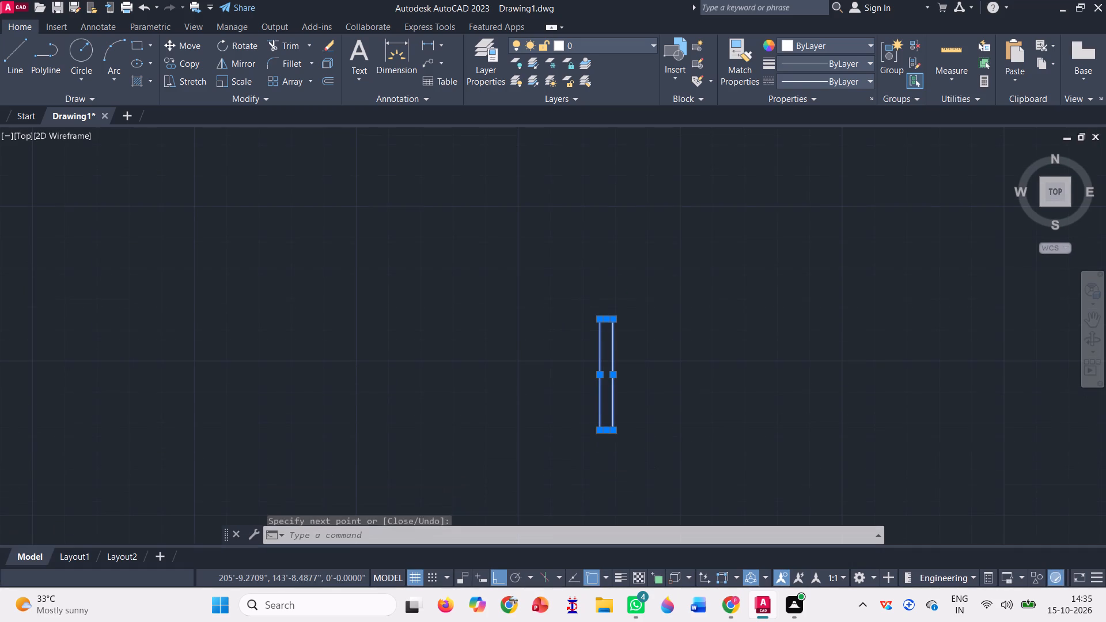
key(j)
key(Return)
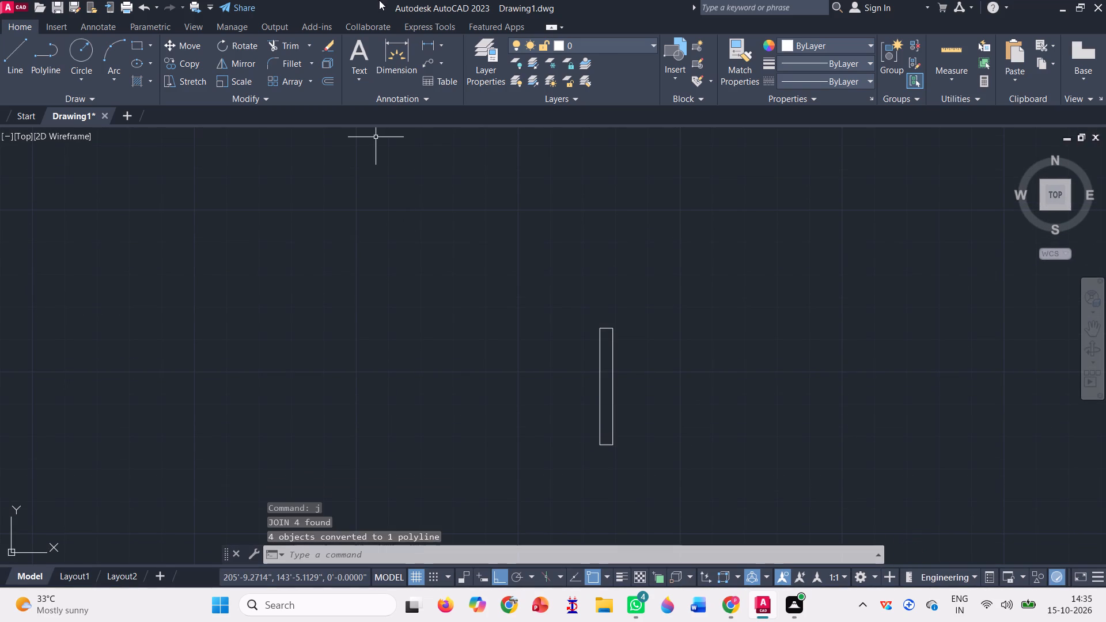
Copy the 3' by 4" rectangle from its top-left corner into the central vertical partition beside the bottom-left room, just below its upper corner.
click(184, 62)
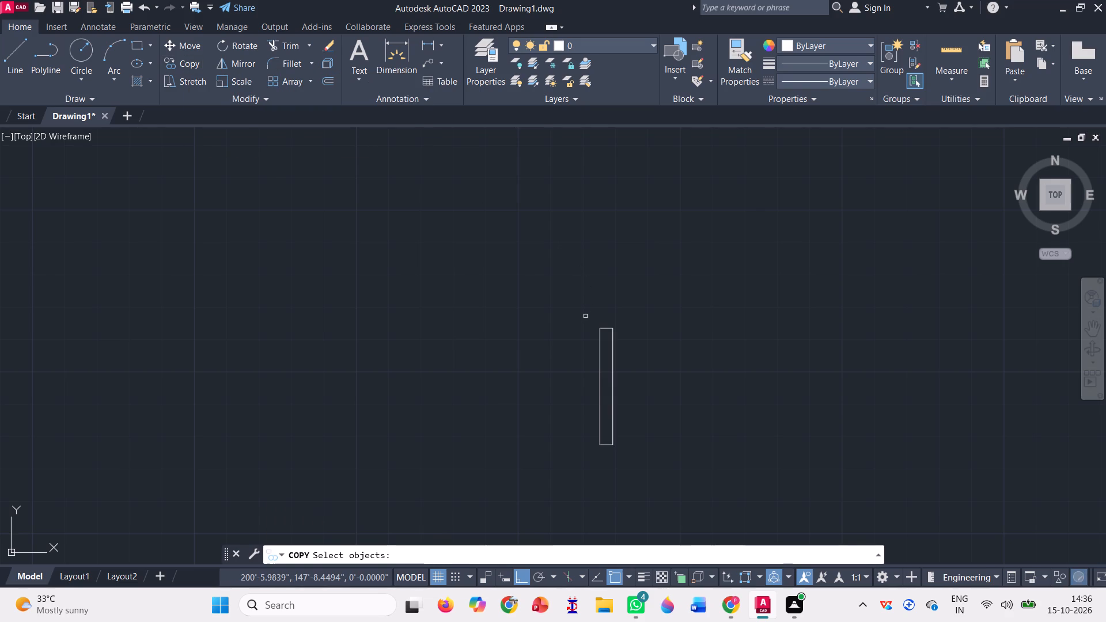
click(599, 350)
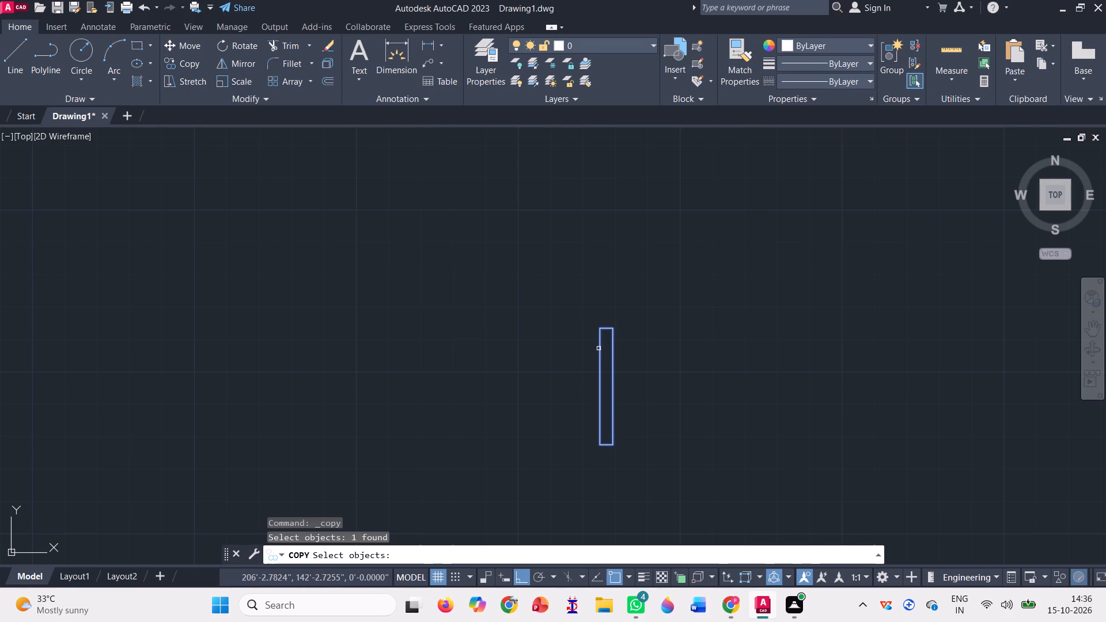
key(space)
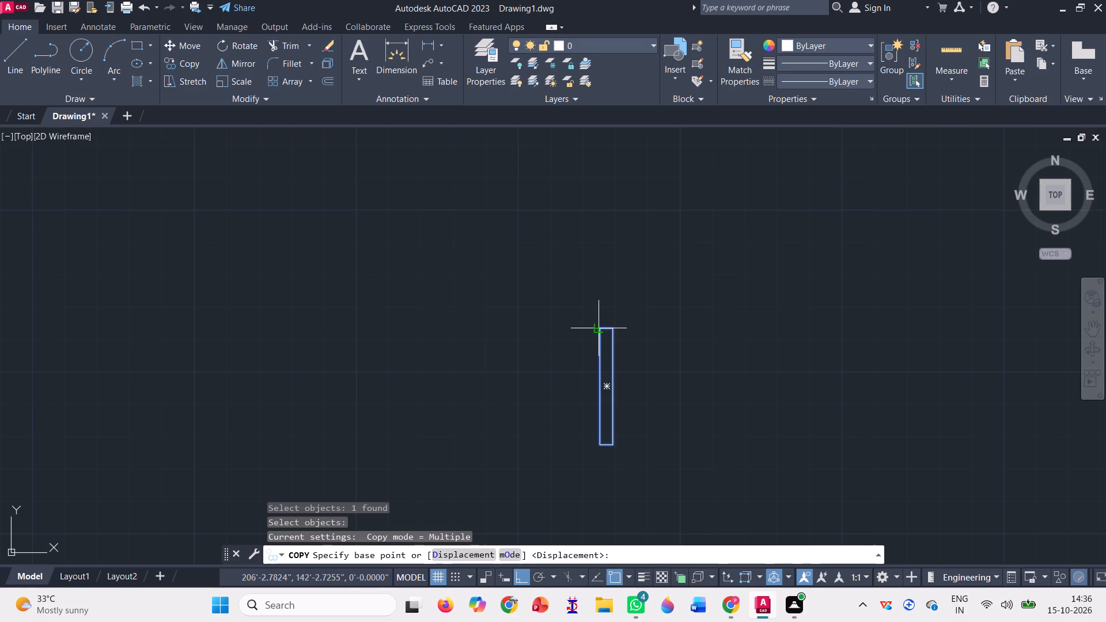
scroll(599, 329, up, 2)
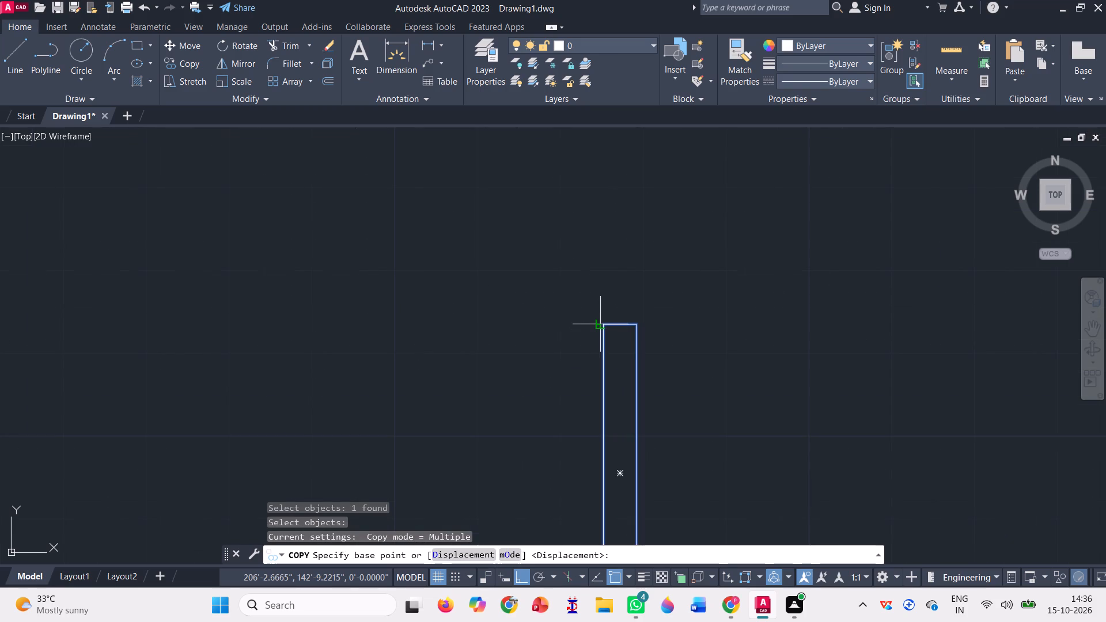
click(608, 322)
scroll(860, 222, down, 4)
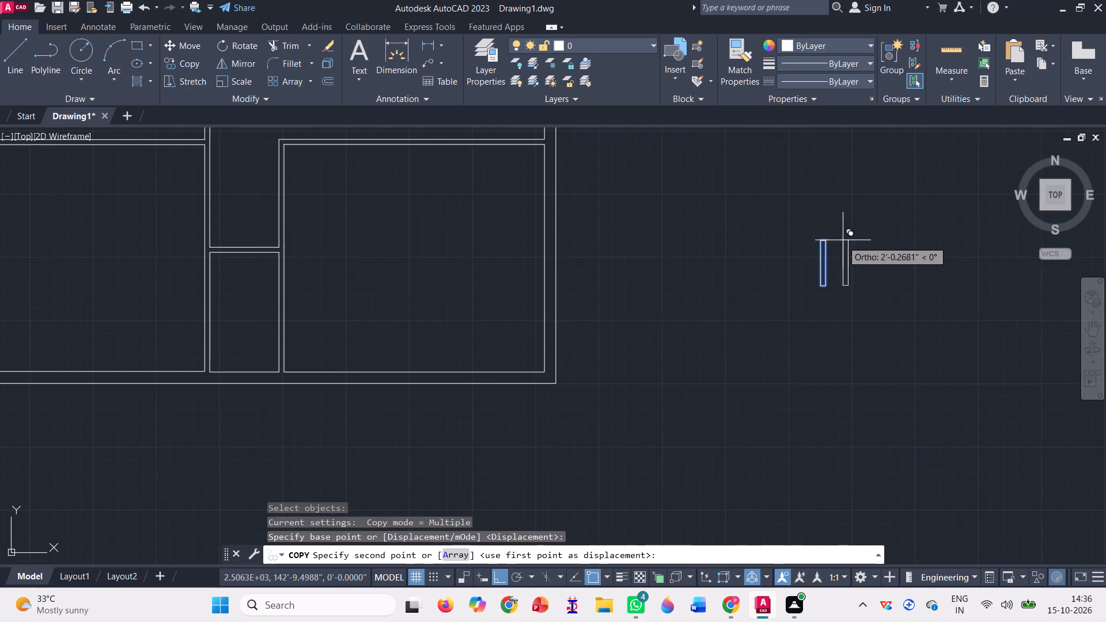
key(F8)
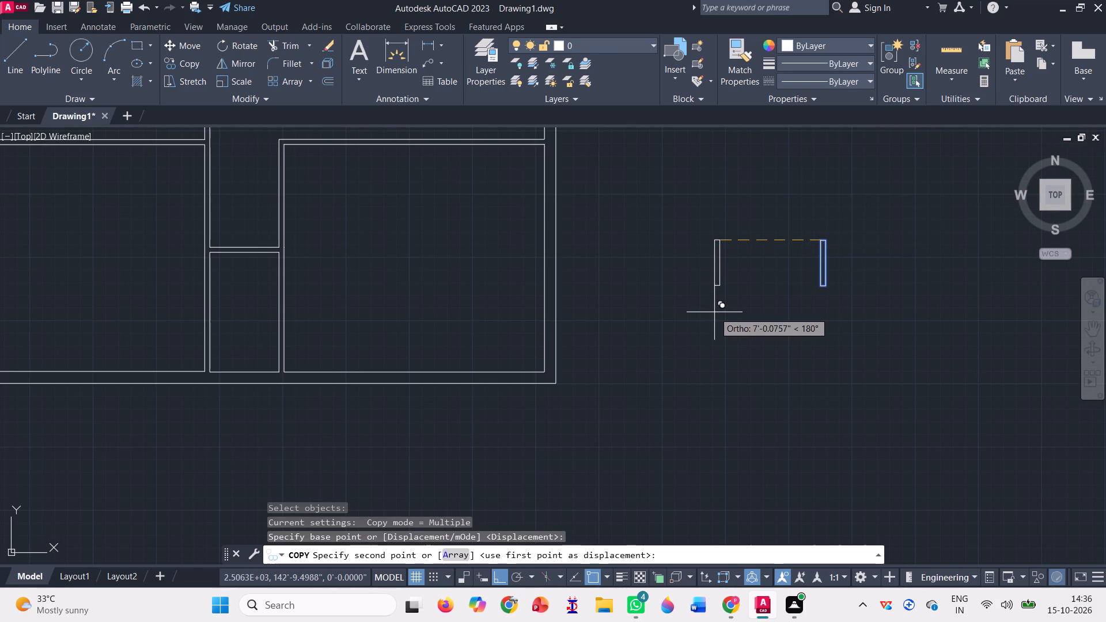
scroll(715, 306, down, 1)
scroll(372, 211, up, 3)
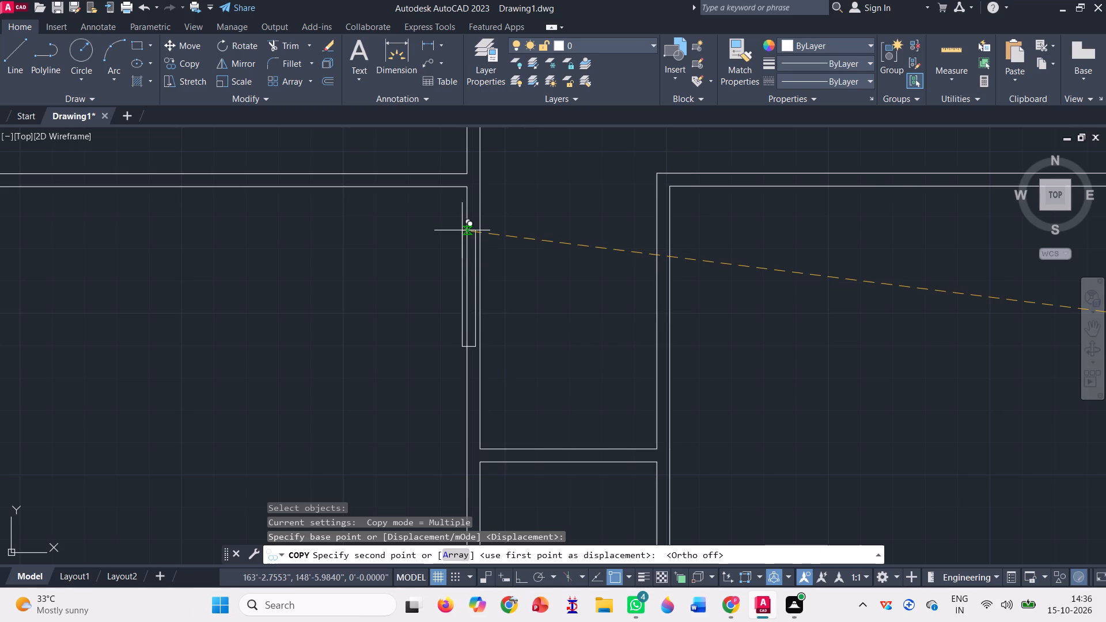
click(465, 230)
Place a second copy of the rectangle in the central partition beside the middle-left room, just below the two small rooms.
scroll(514, 345, down, 4)
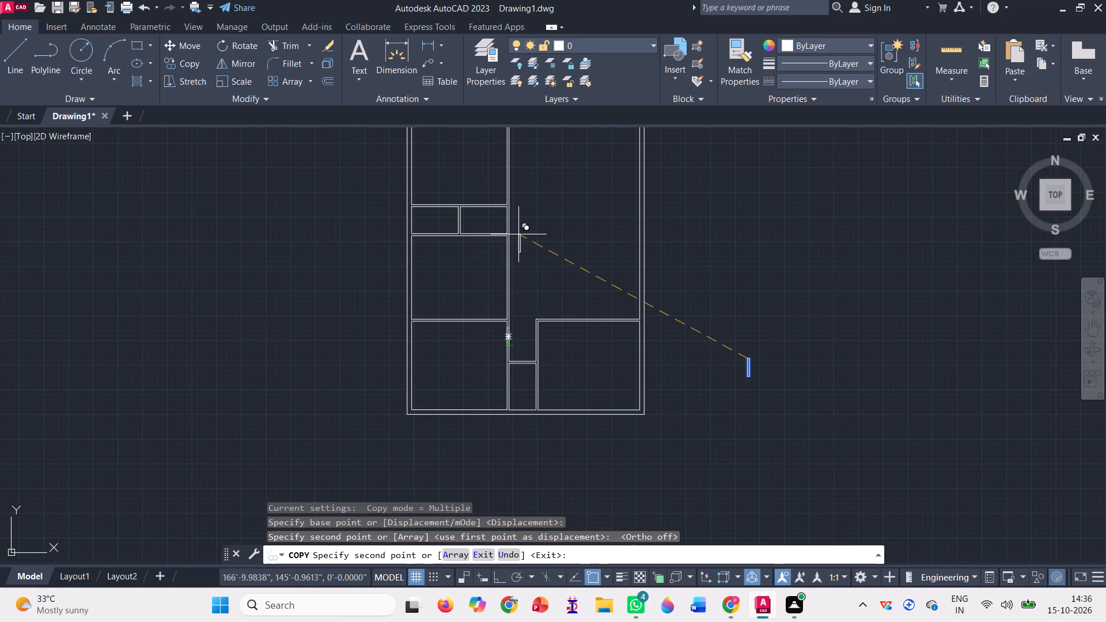
scroll(518, 233, up, 3)
scroll(482, 274, up, 1)
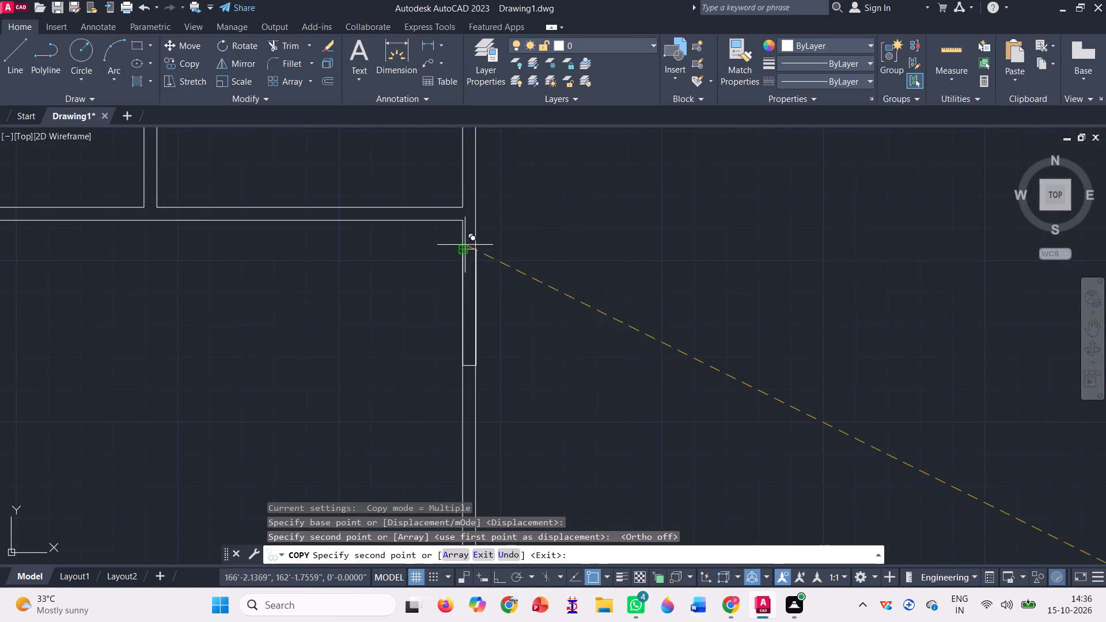
click(465, 245)
Place a third copy of the rectangle in the central partition beside the top-left room, above the two small rooms.
scroll(538, 330, down, 4)
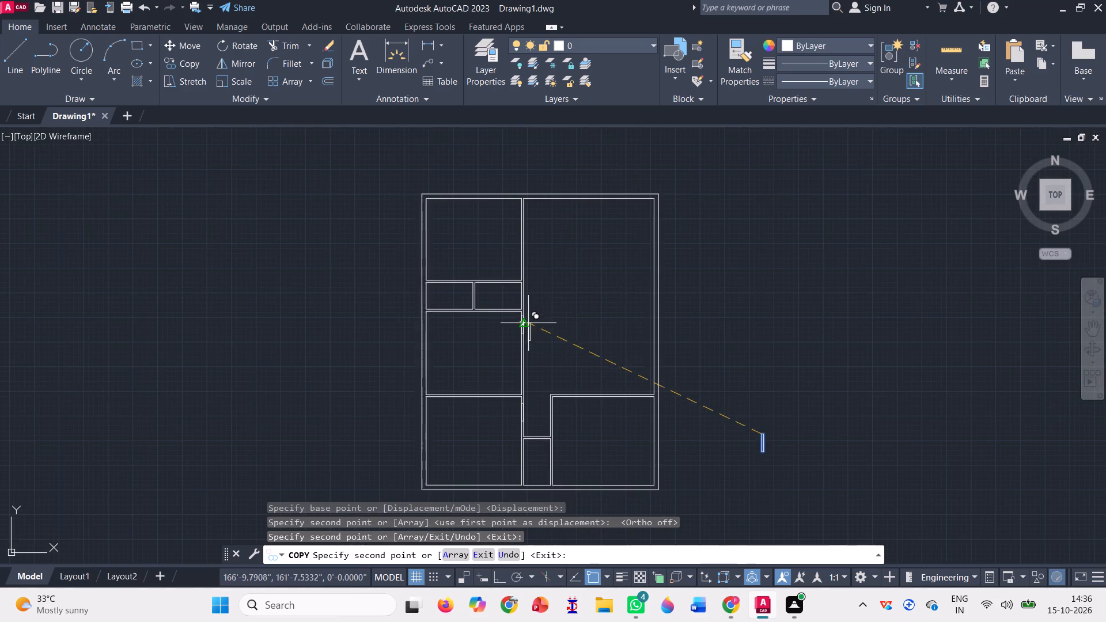
scroll(529, 256, up, 2)
scroll(492, 241, down, 1)
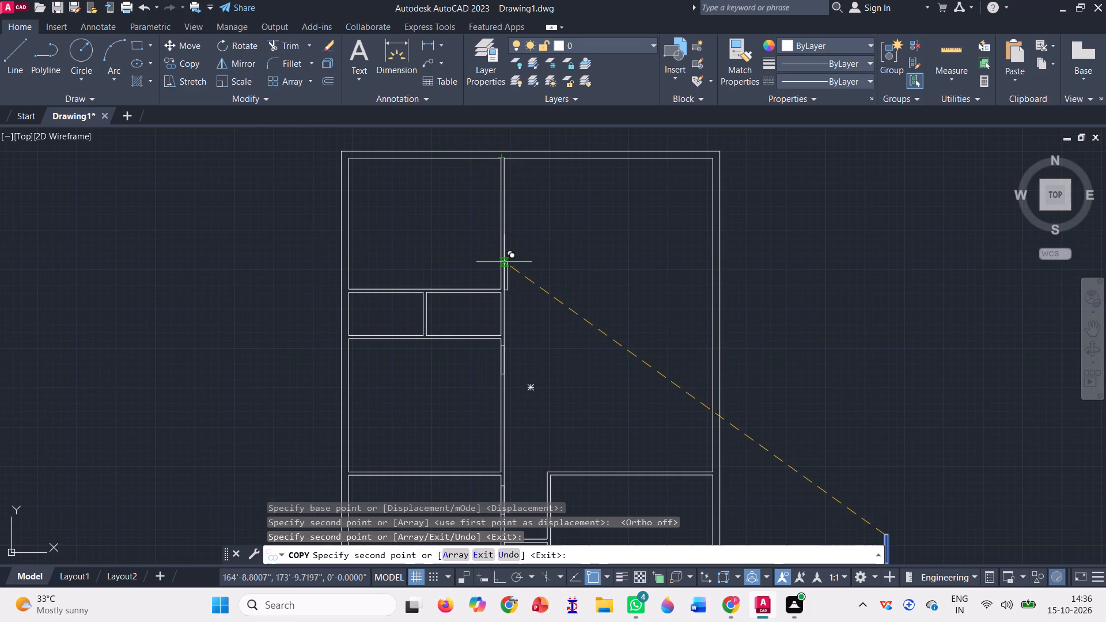
scroll(497, 256, up, 2)
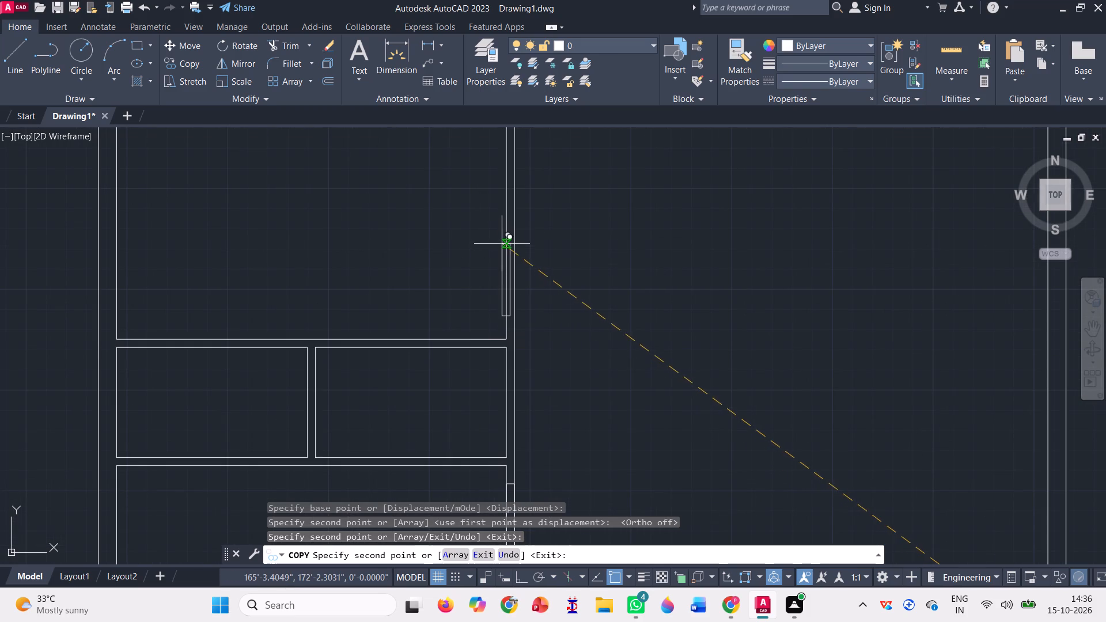
click(509, 233)
scroll(478, 270, down, 2)
key(Escape)
scroll(495, 203, down, 2)
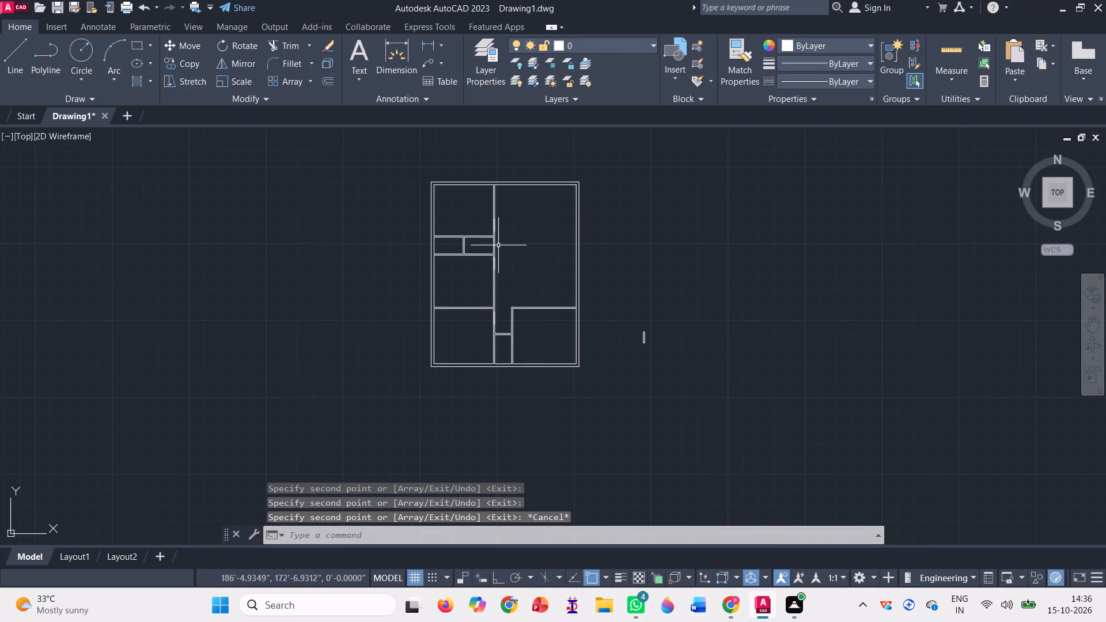
Draw a horizontal line across the lower part of the bottom-right room, from its left partition's far face to the outer wall's inner line.
scroll(528, 345, up, 2)
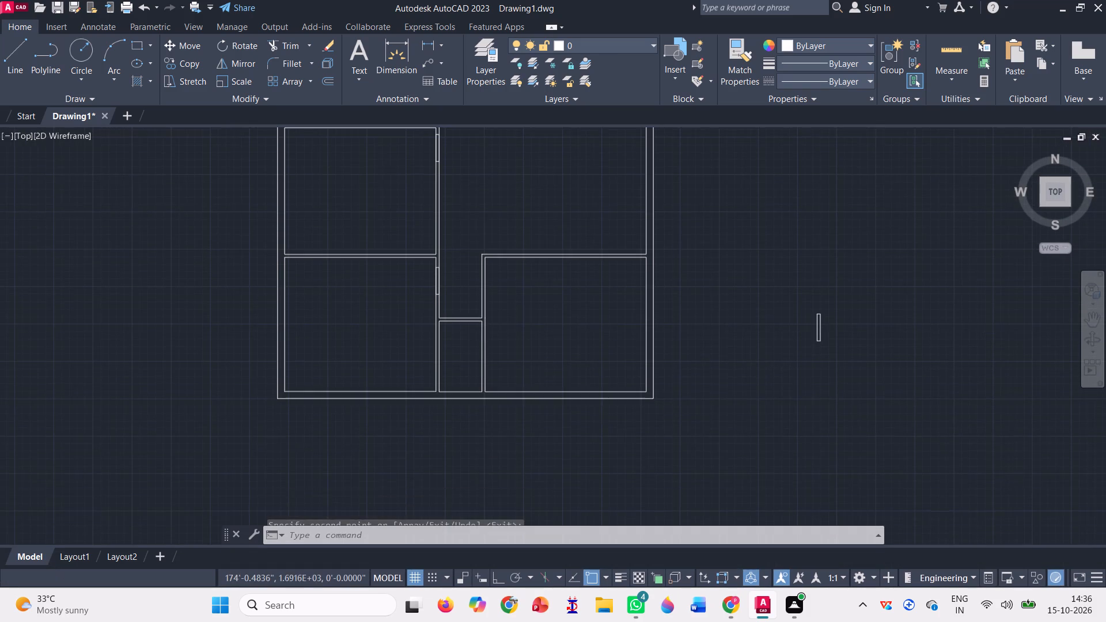
click(15, 65)
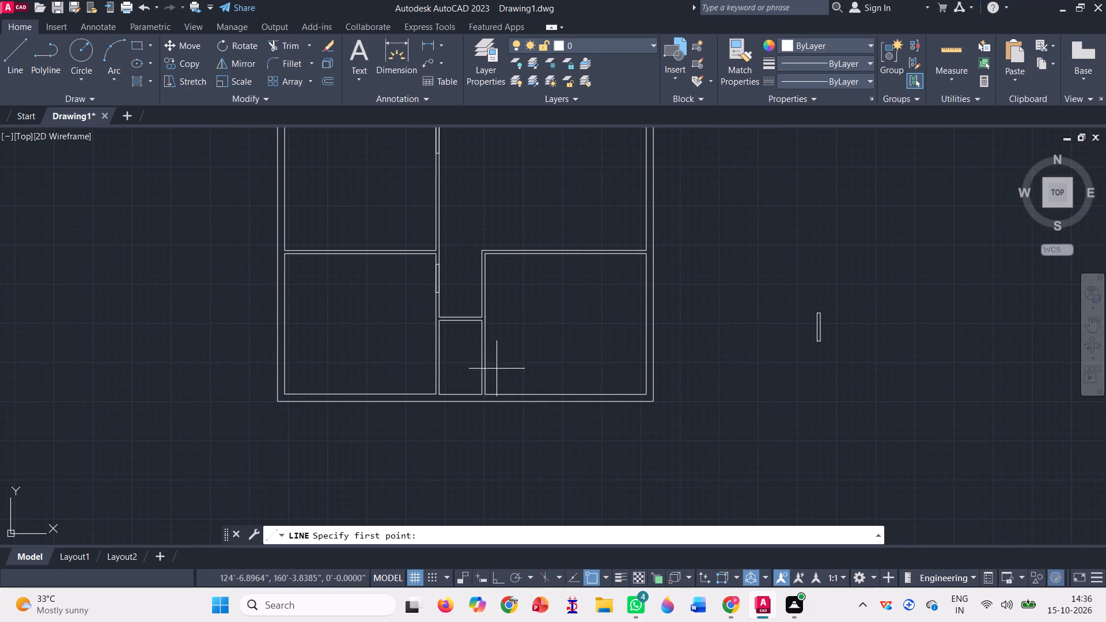
scroll(493, 345, up, 1)
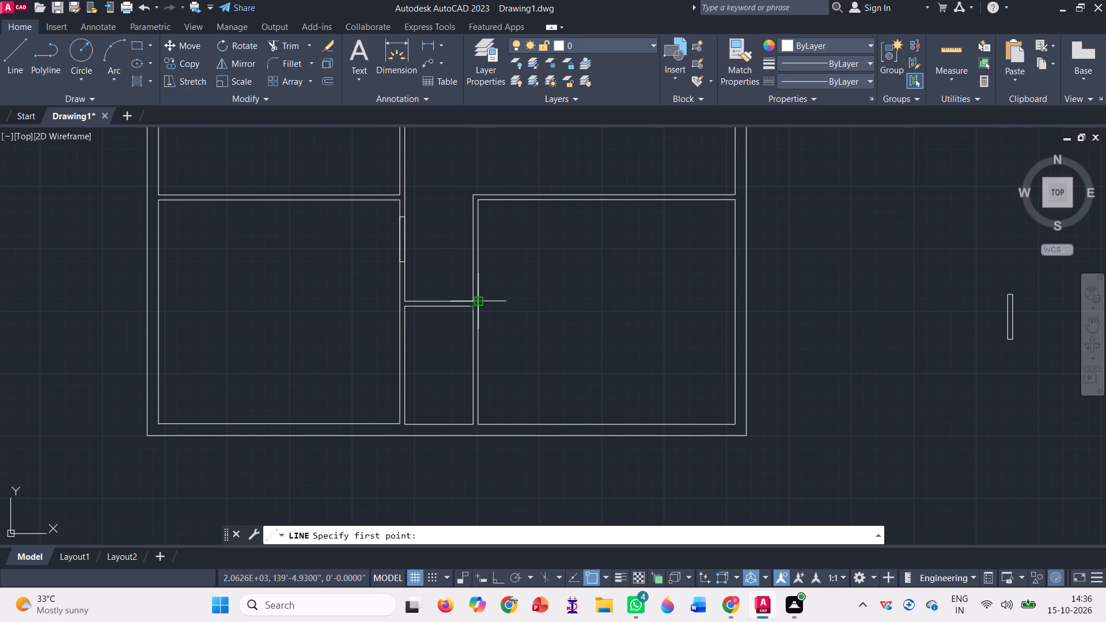
scroll(490, 299, up, 3)
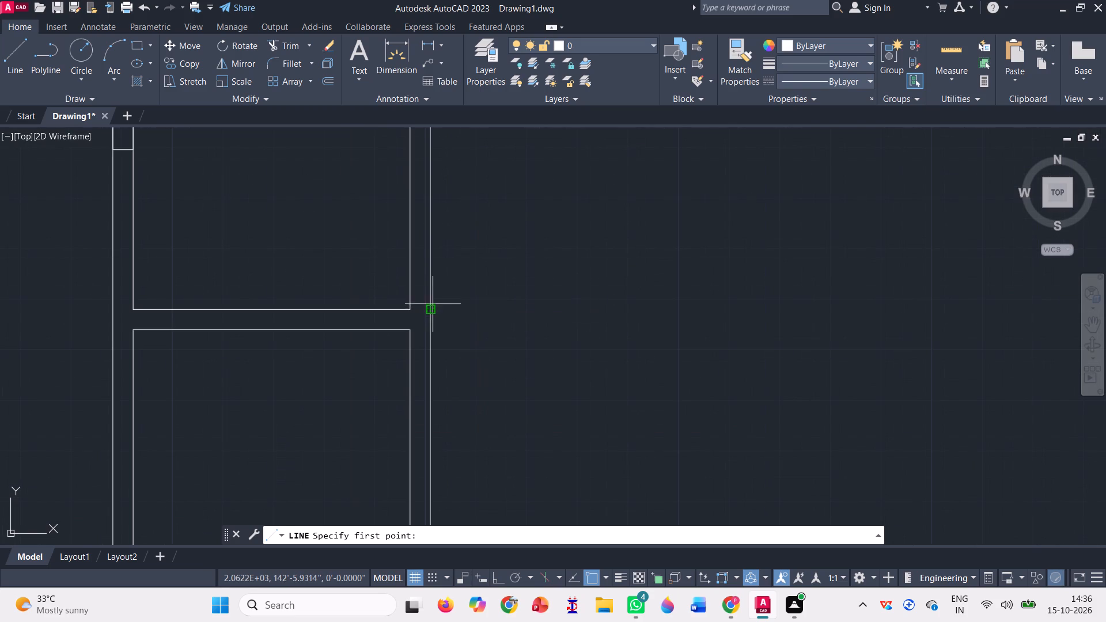
scroll(426, 277, down, 2)
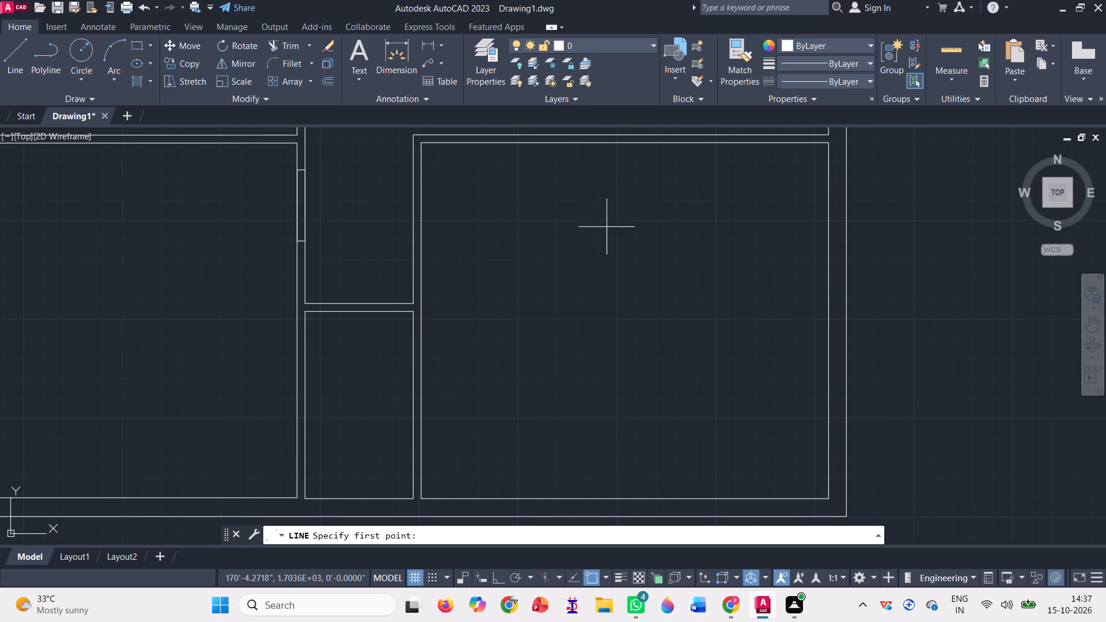
scroll(600, 213, down, 1)
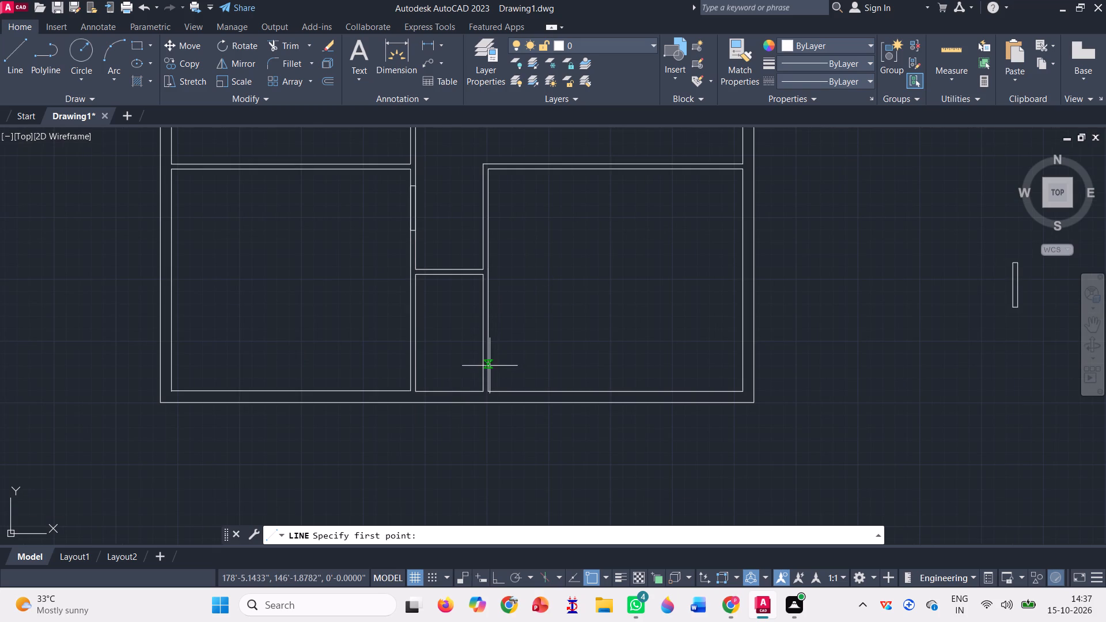
scroll(478, 355, up, 1)
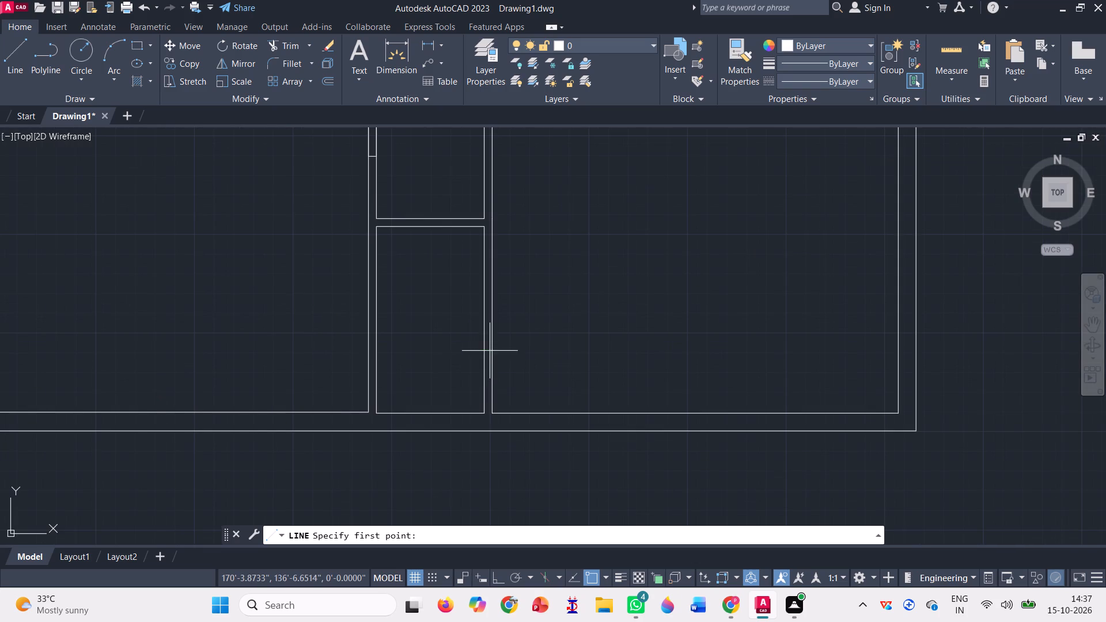
click(483, 318)
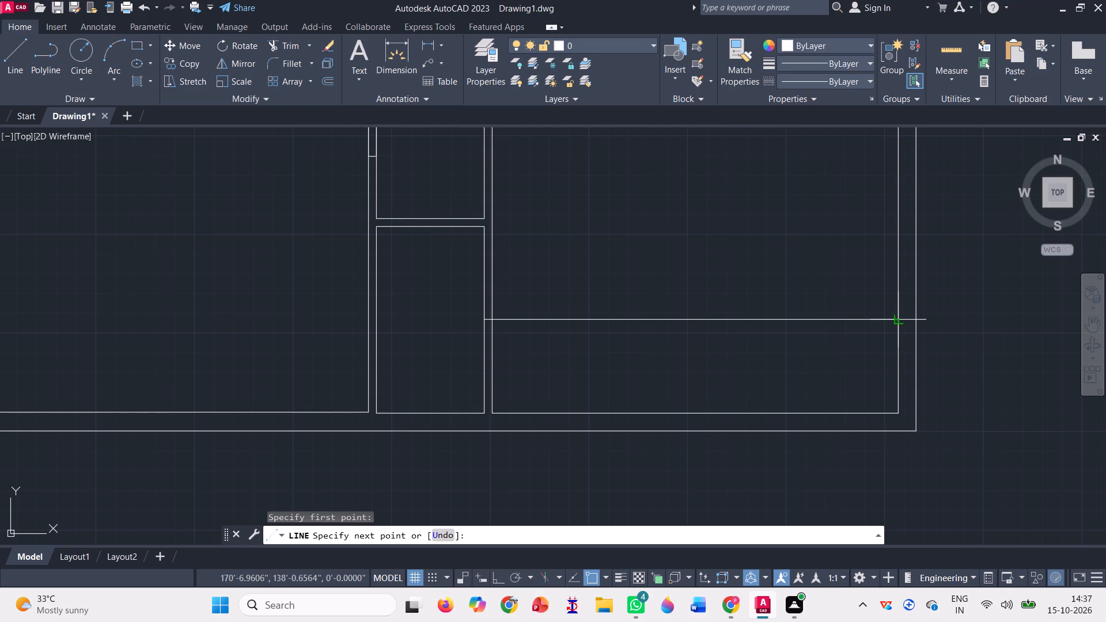
key(F8)
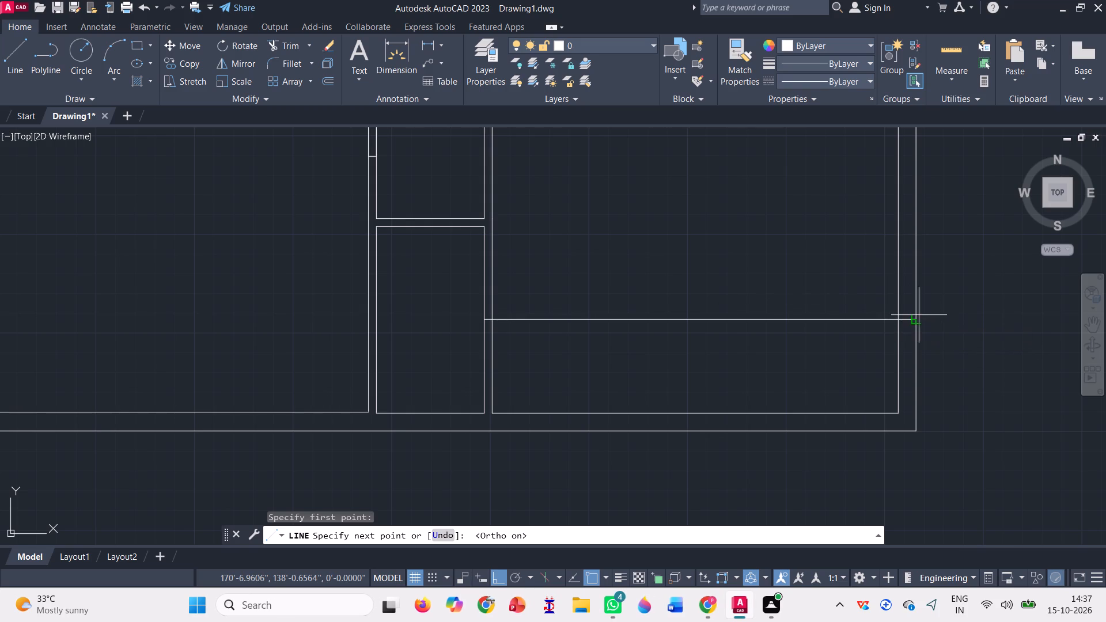
click(901, 319)
key(space)
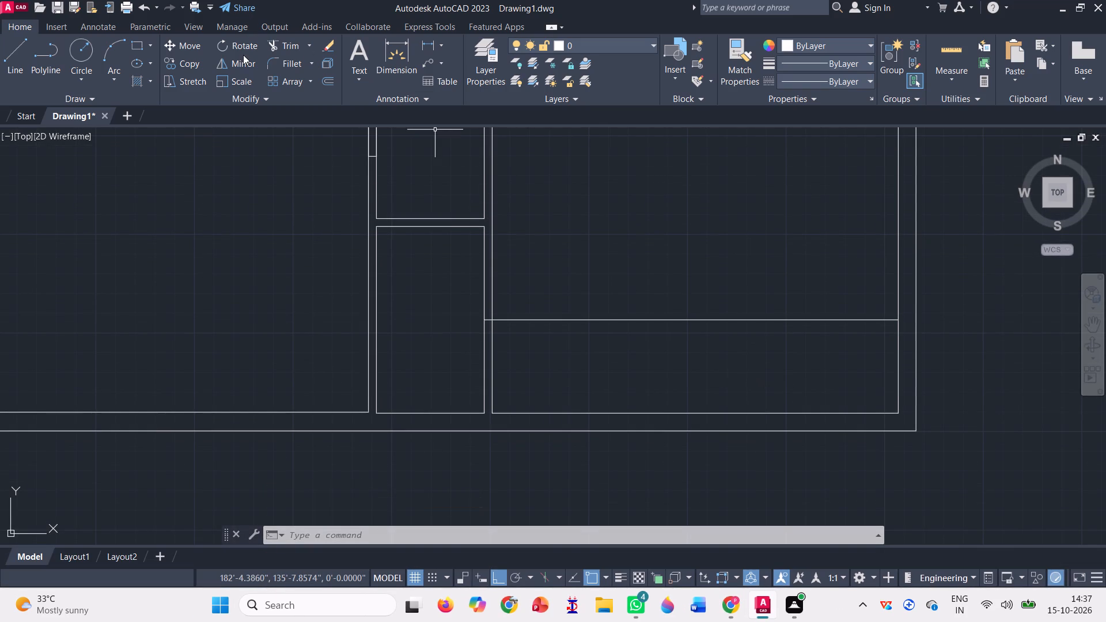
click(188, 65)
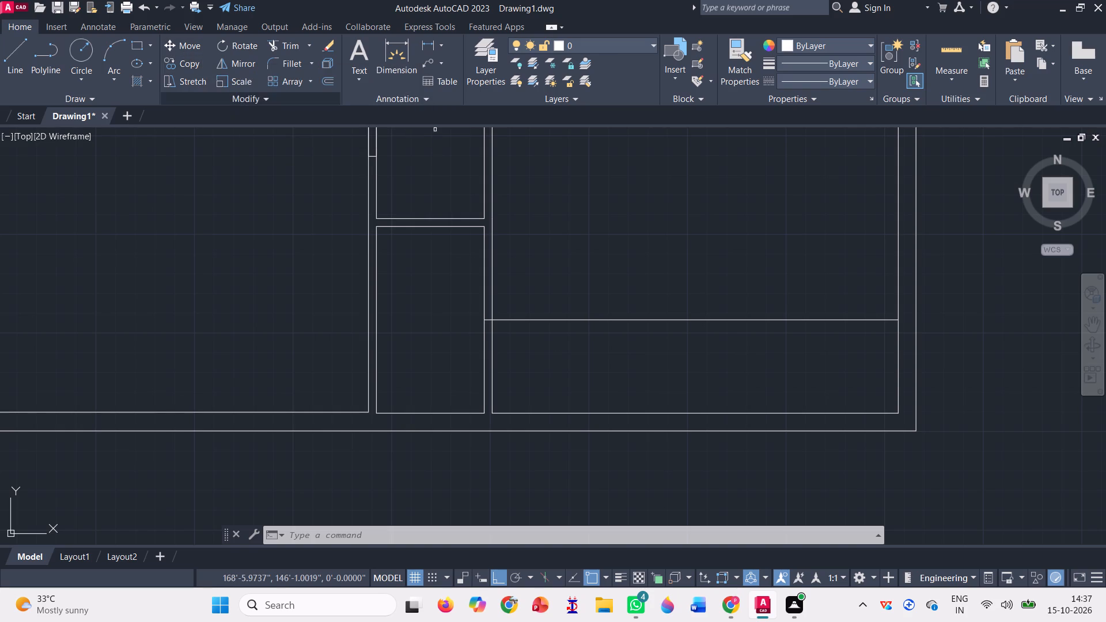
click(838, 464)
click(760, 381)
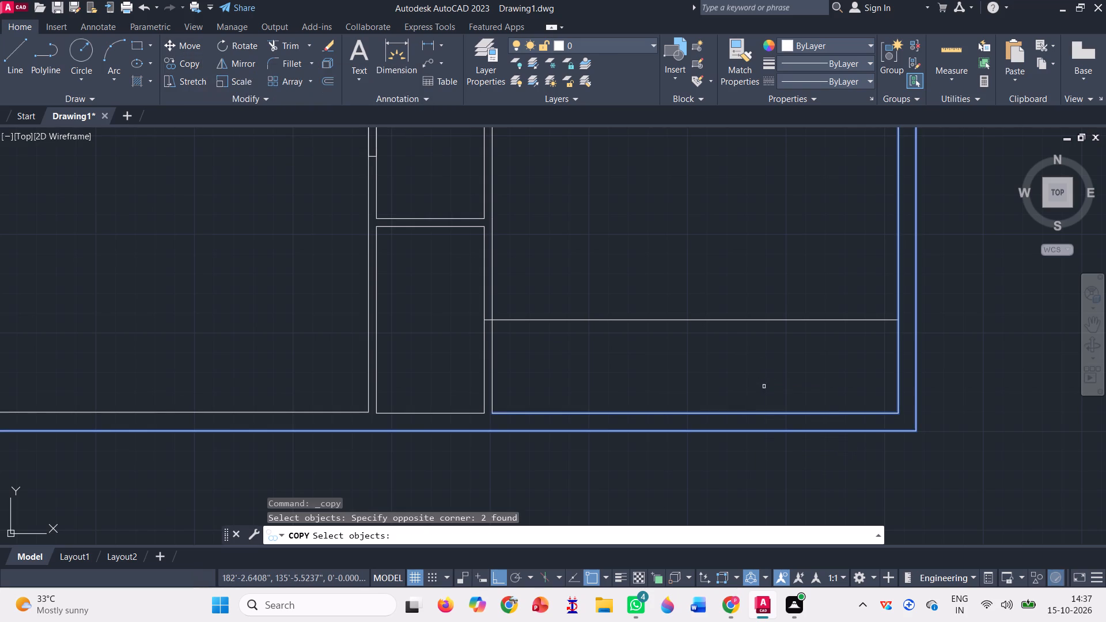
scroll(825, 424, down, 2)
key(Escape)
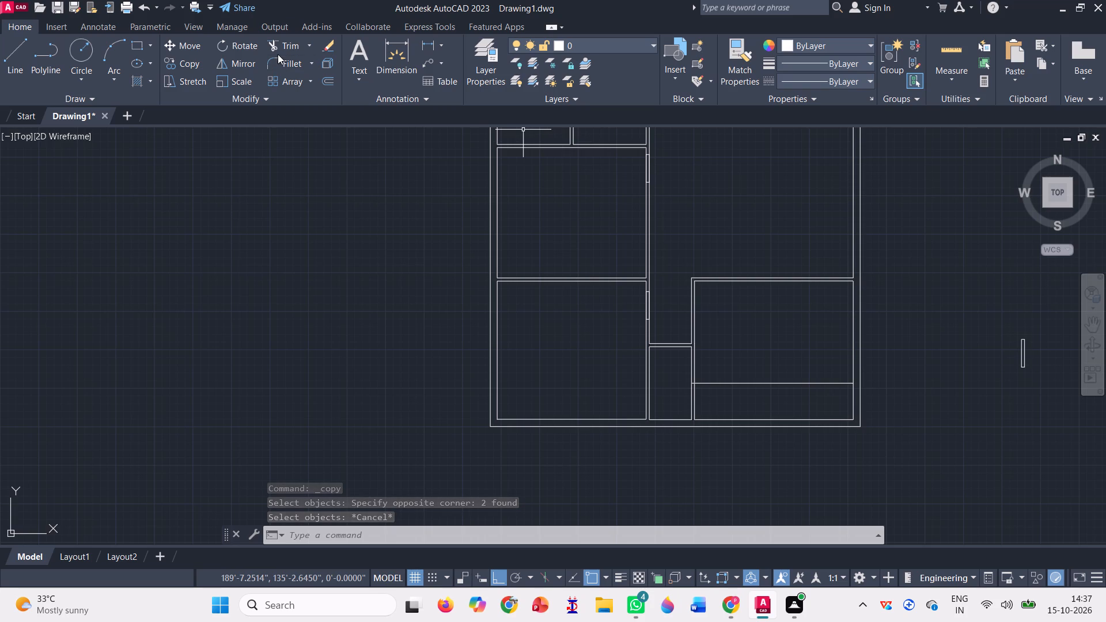
Draw a 9" line down from the new horizontal line's right end and a parallel line back to the left partition's far face.
click(10, 63)
scroll(942, 396, up, 3)
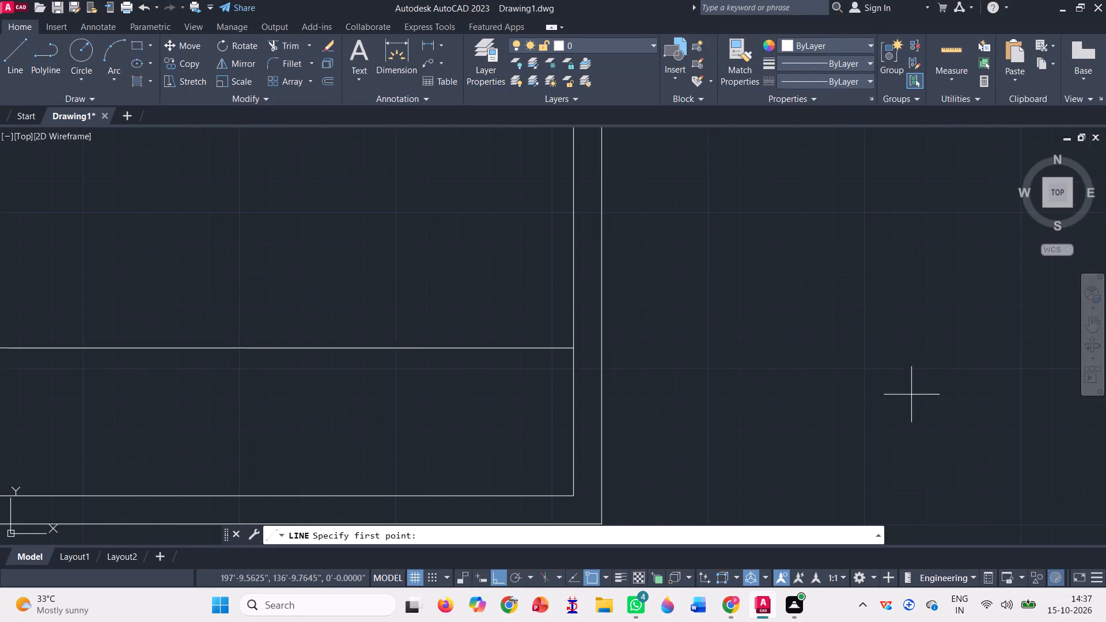
click(574, 346)
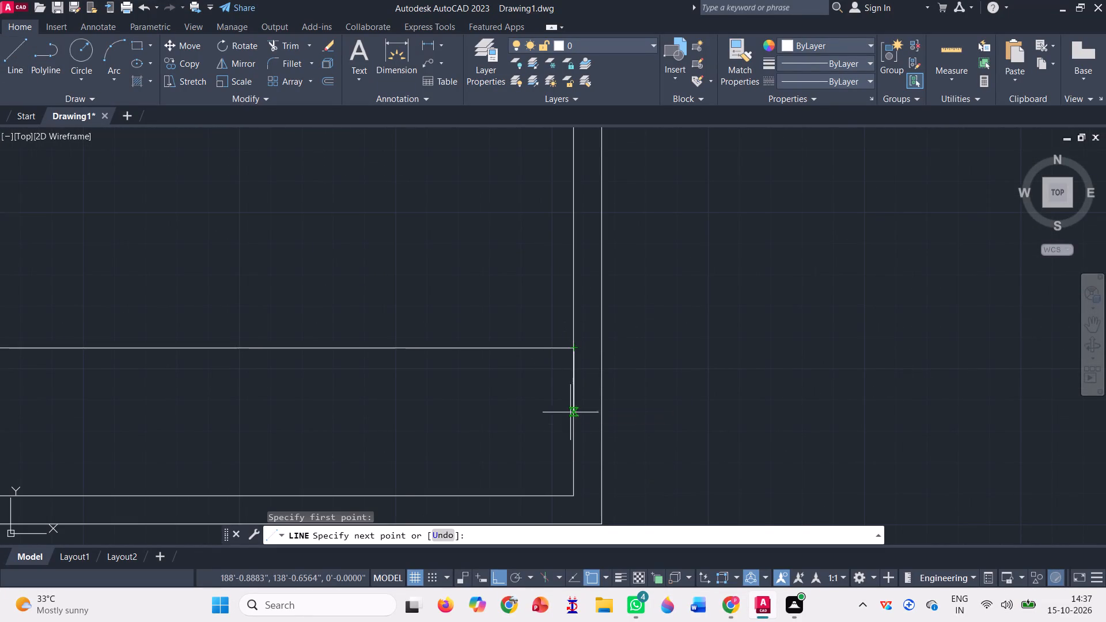
text(0')
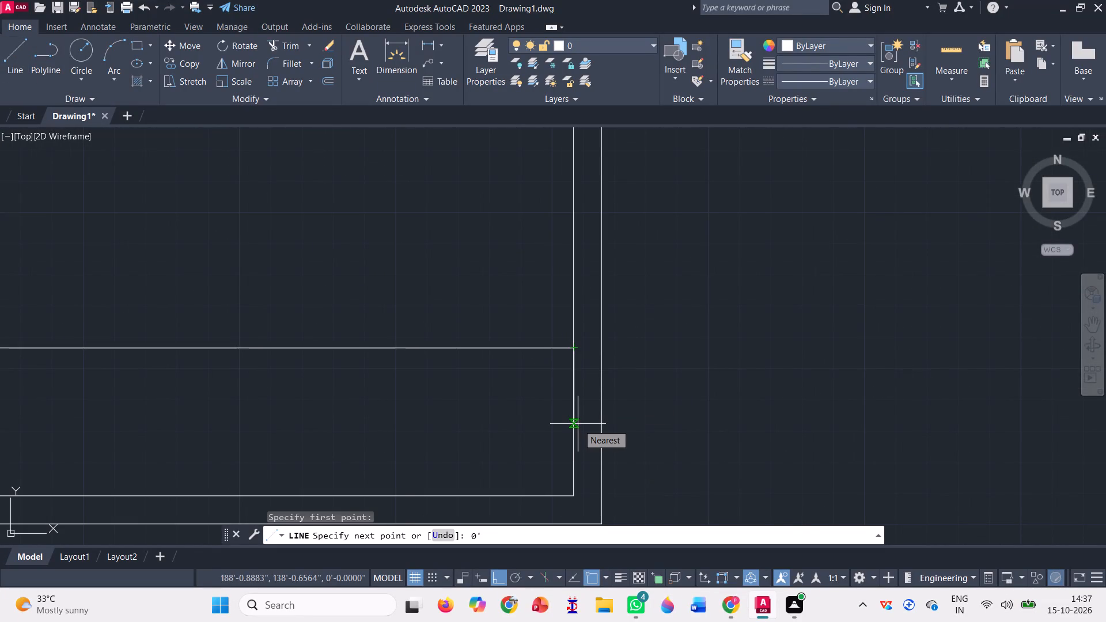
text(9")
key(Return)
scroll(578, 364, down, 1)
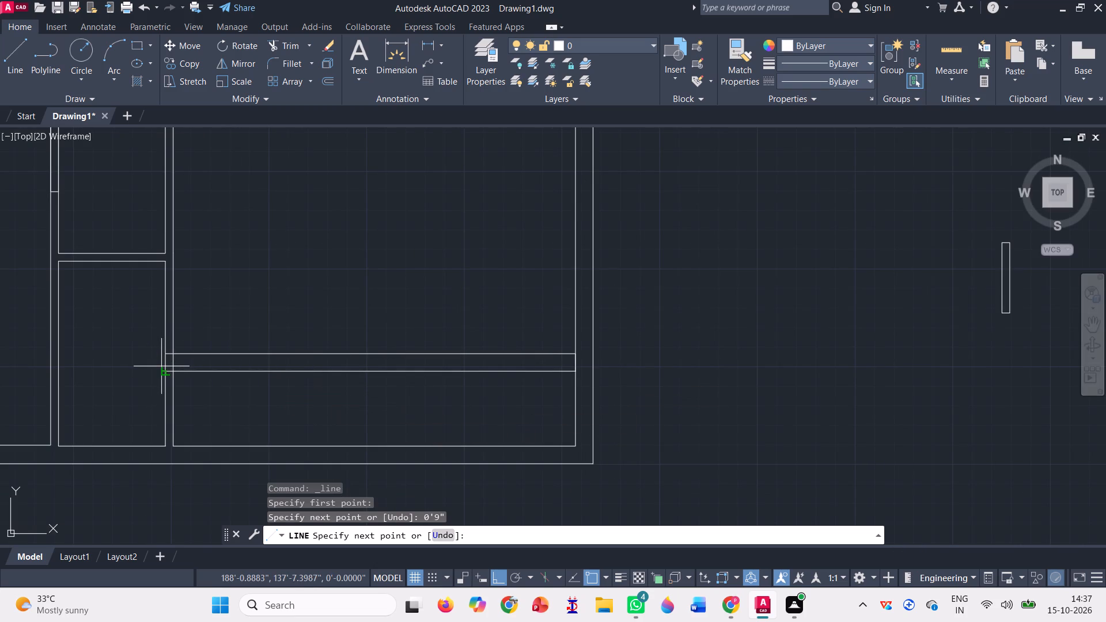
click(161, 371)
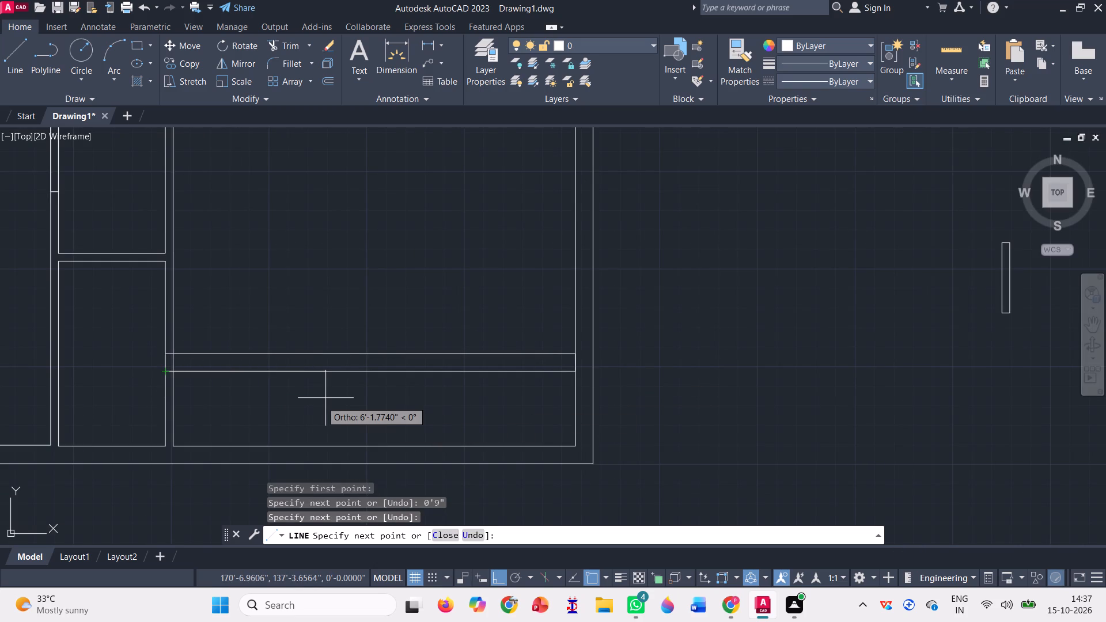
key(space)
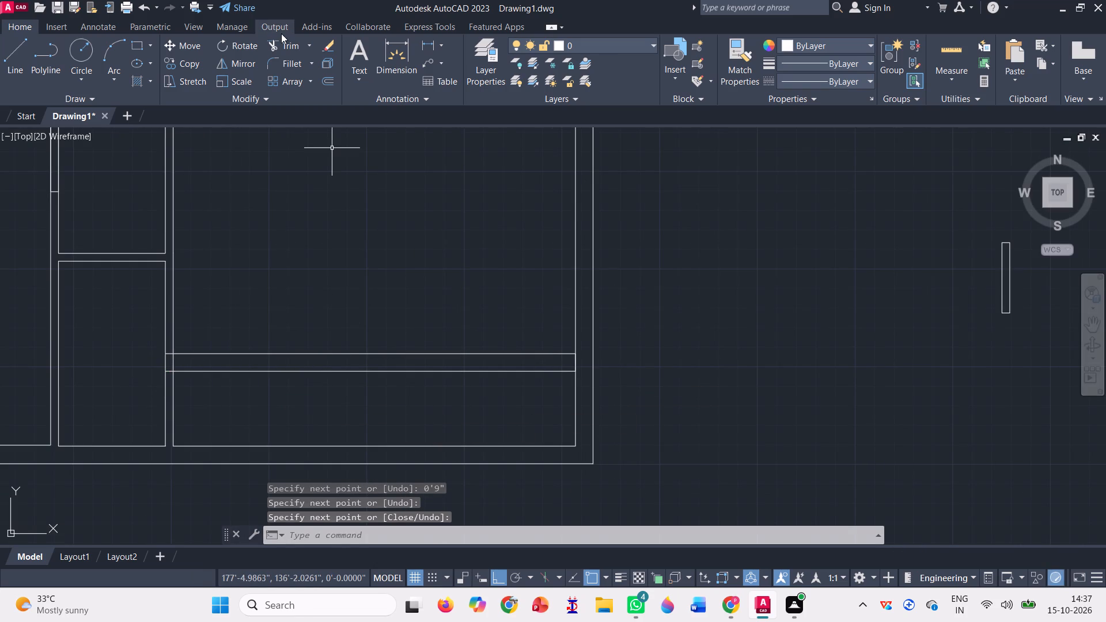
Trim the short 9" segment joining the two new horizontal wall lines at the outer wall's inner line.
click(293, 42)
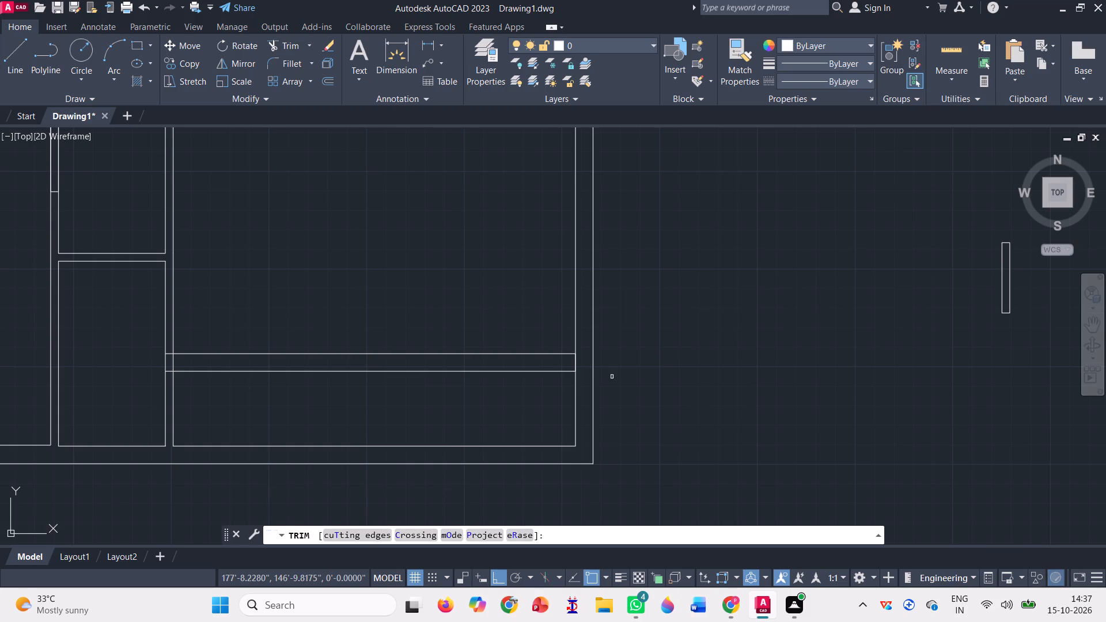
scroll(579, 373, up, 1)
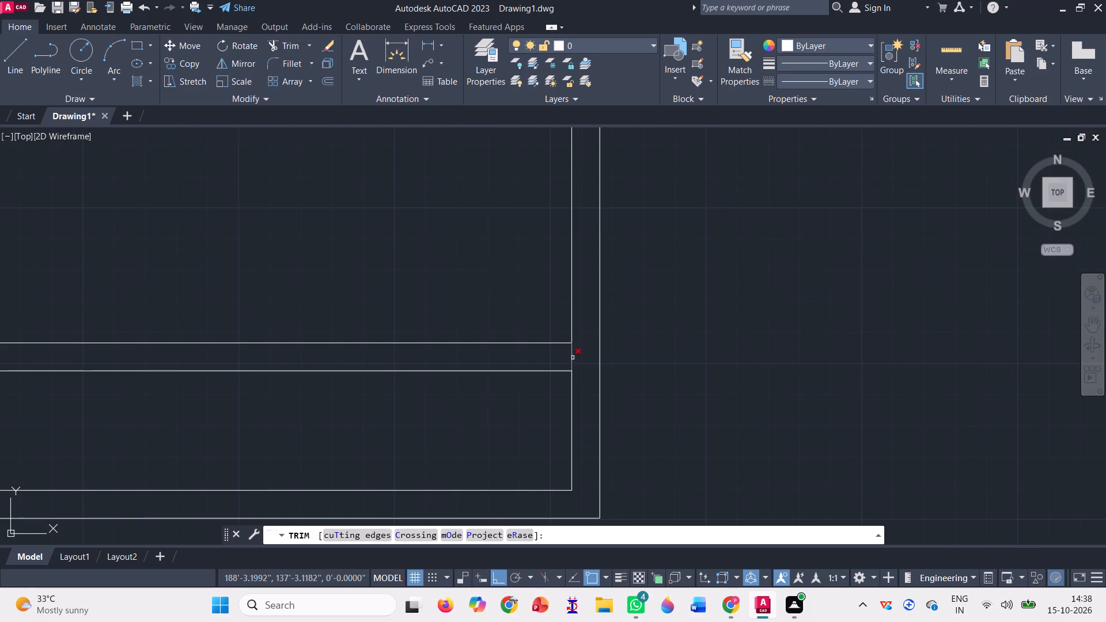
click(573, 358)
scroll(790, 371, down, 2)
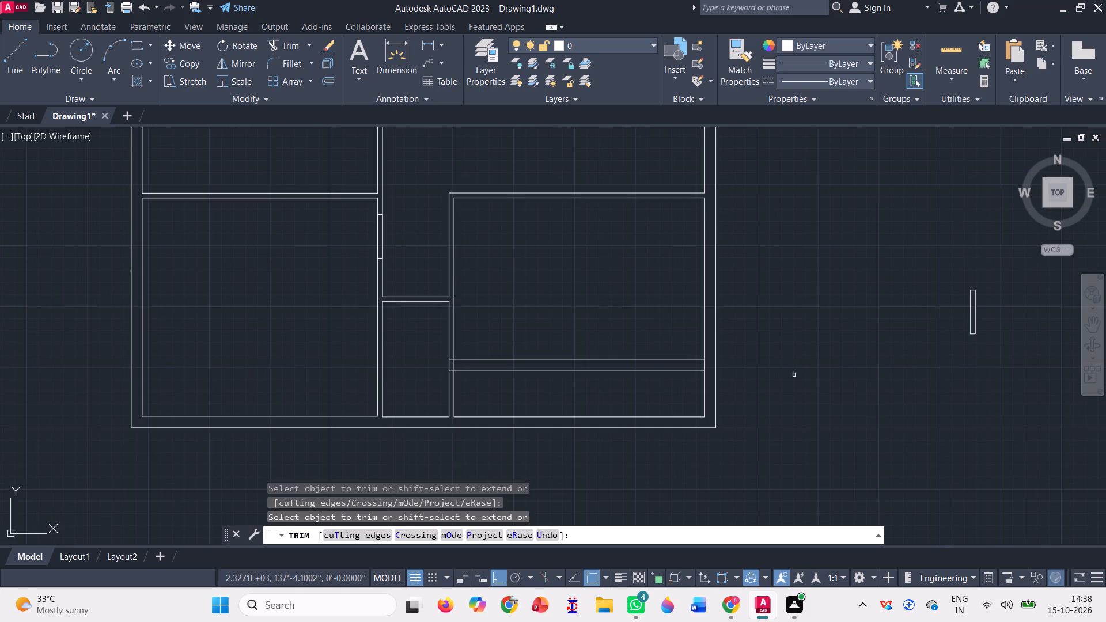
key(Escape)
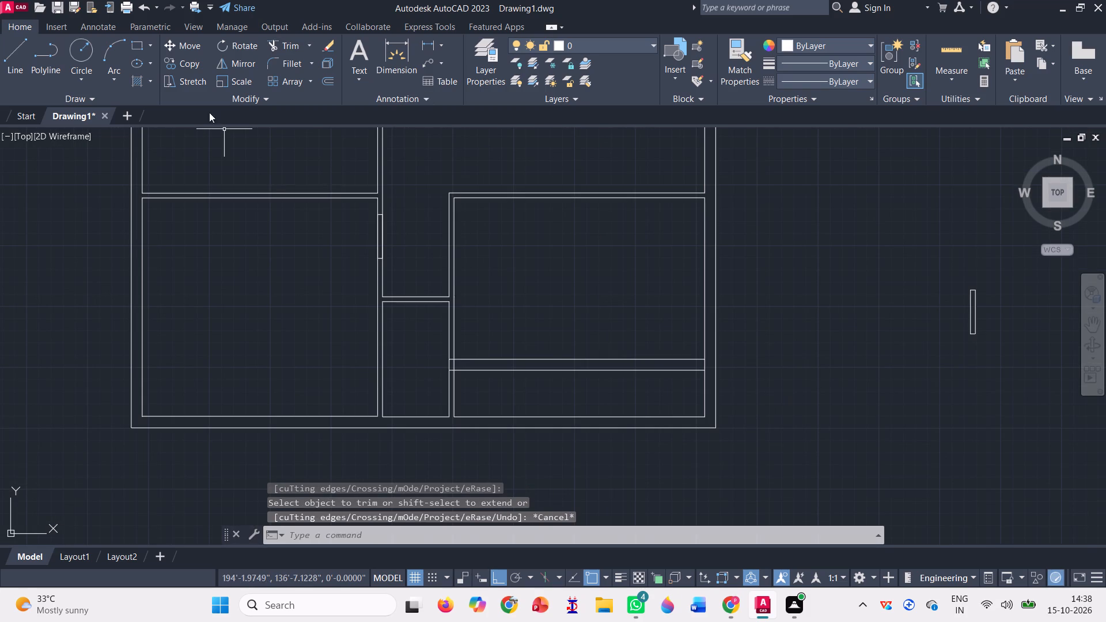
Move the two parallel wall lines in the bottom-right room straight up along the outer wall's inner line.
click(186, 43)
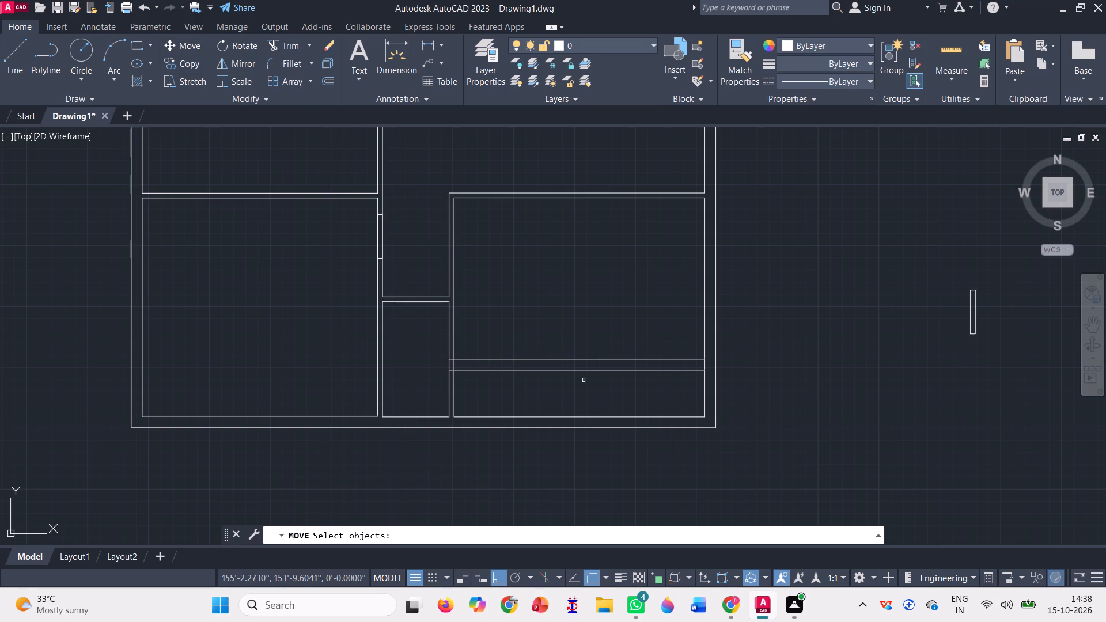
click(584, 378)
click(540, 324)
key(space)
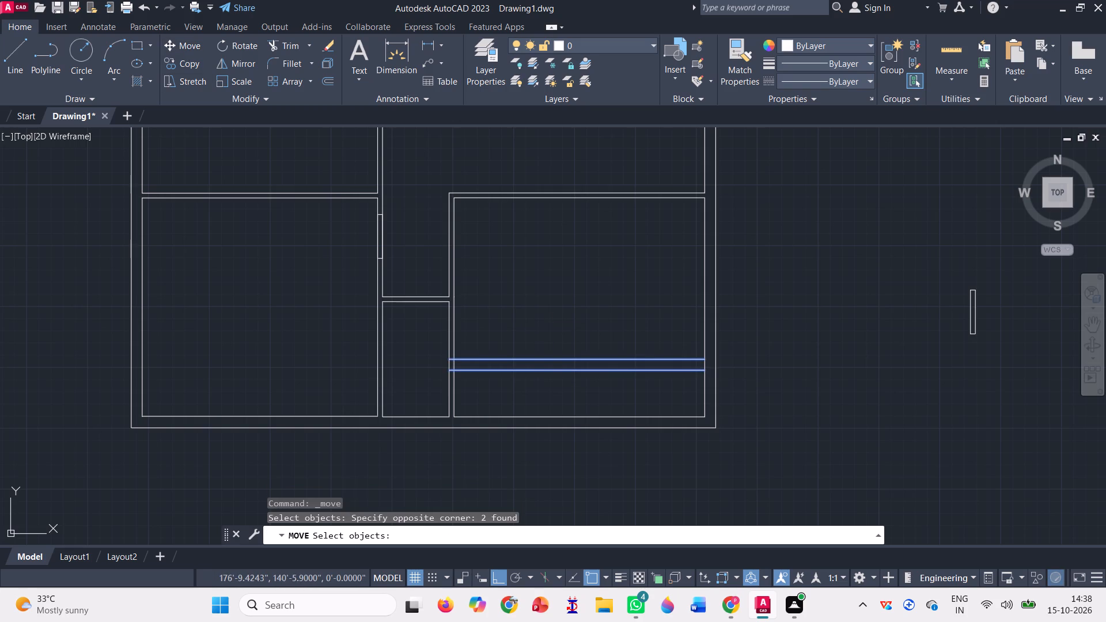
click(708, 359)
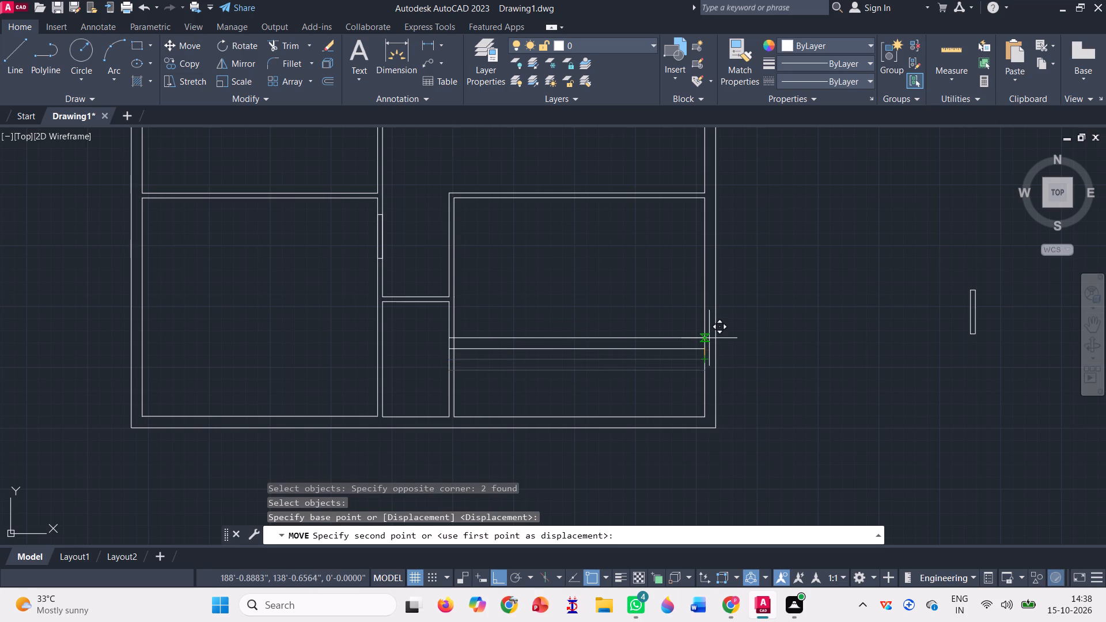
click(708, 335)
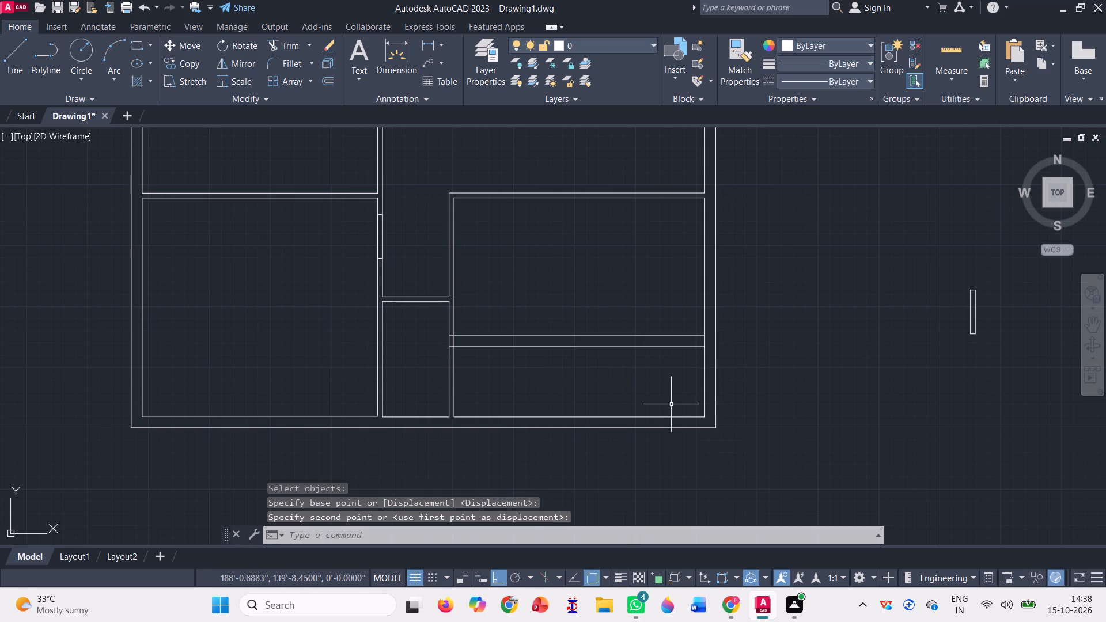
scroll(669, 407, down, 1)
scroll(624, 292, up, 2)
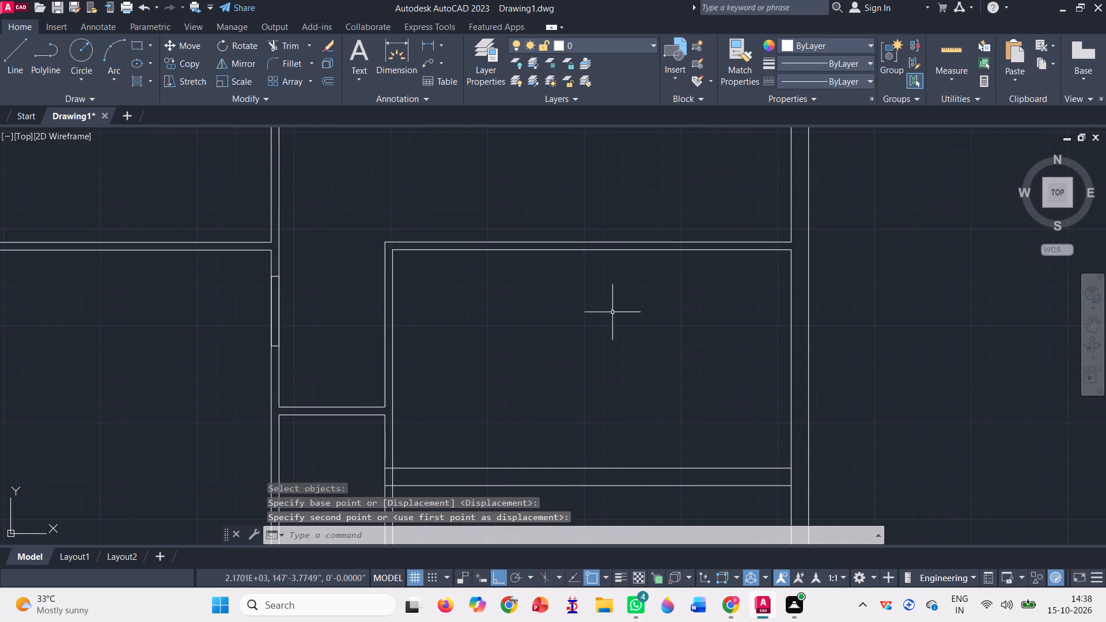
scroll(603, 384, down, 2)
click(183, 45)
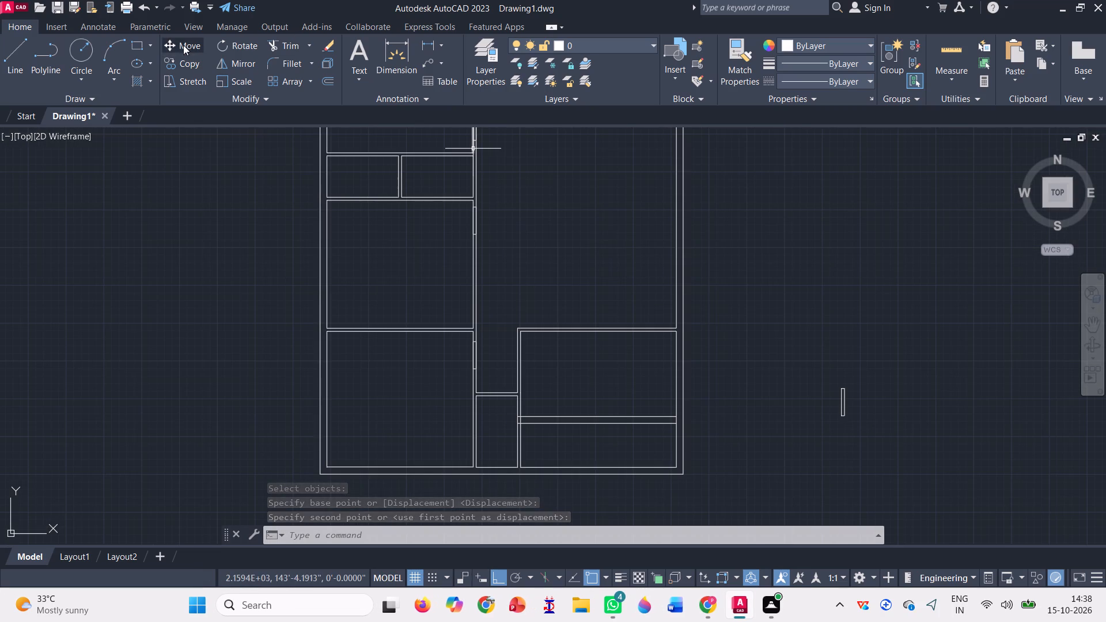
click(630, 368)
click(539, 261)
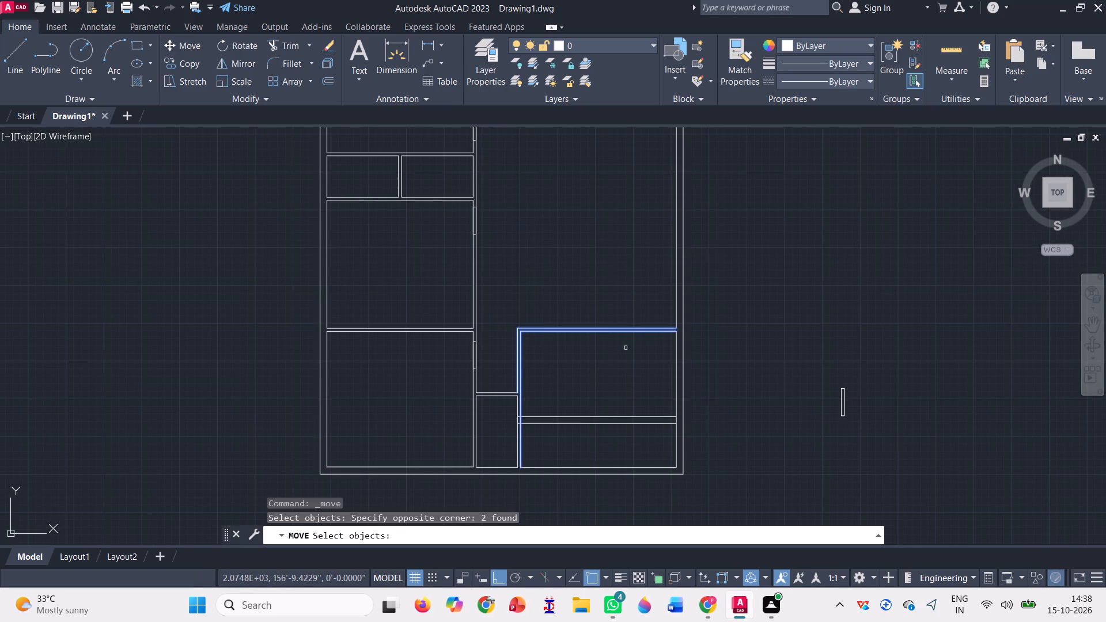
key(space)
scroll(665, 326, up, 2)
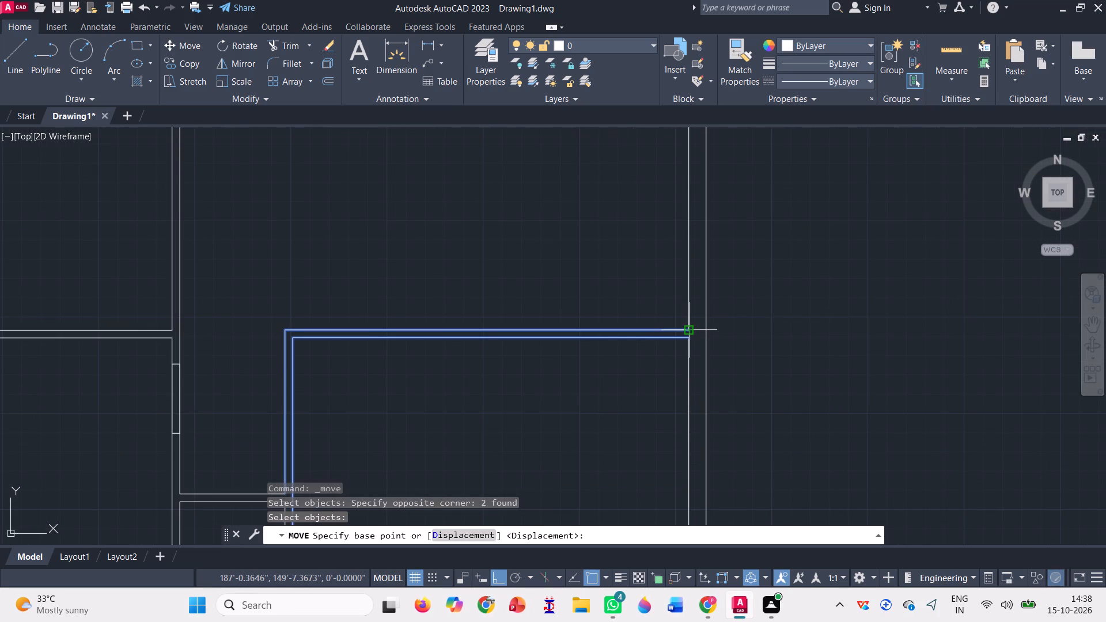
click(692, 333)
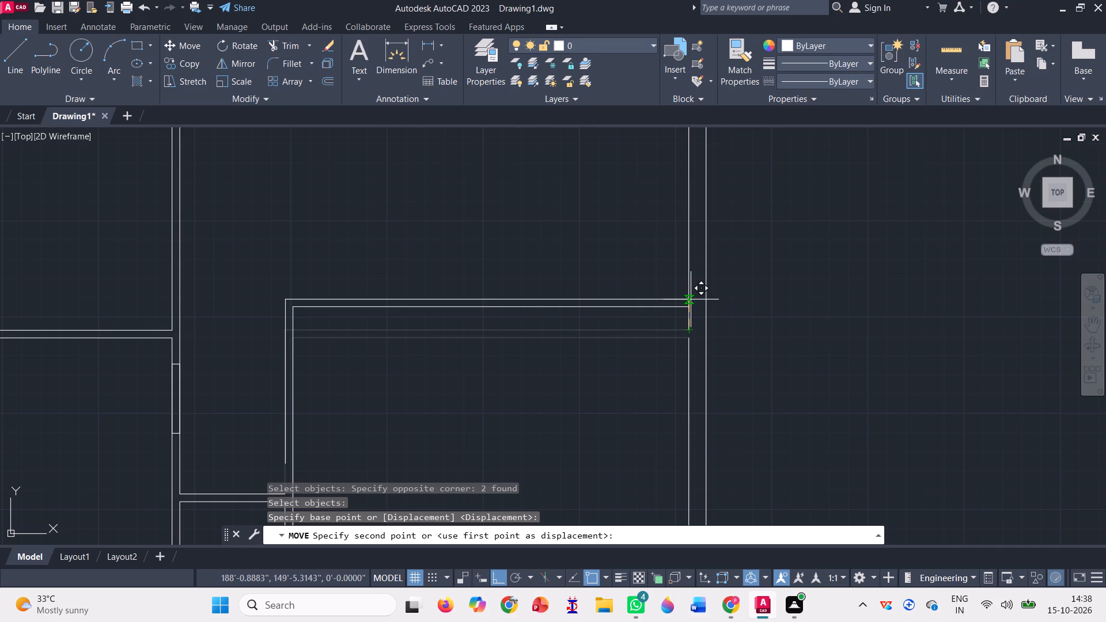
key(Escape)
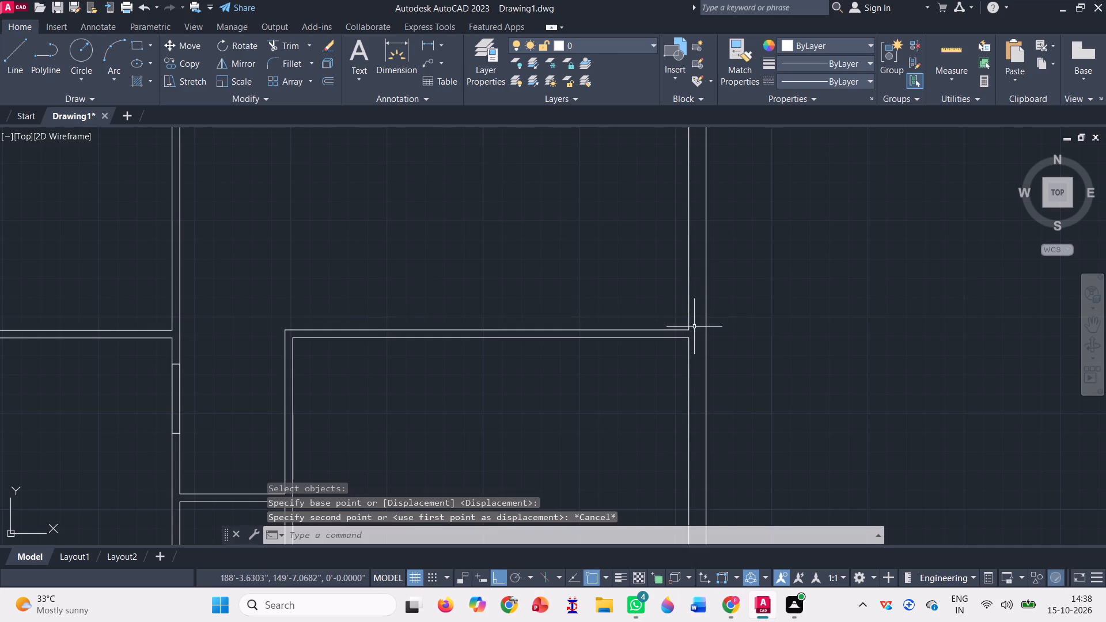
Trim the outer wall's inner line between the two moved wall lines to open the junction.
scroll(676, 275, down, 2)
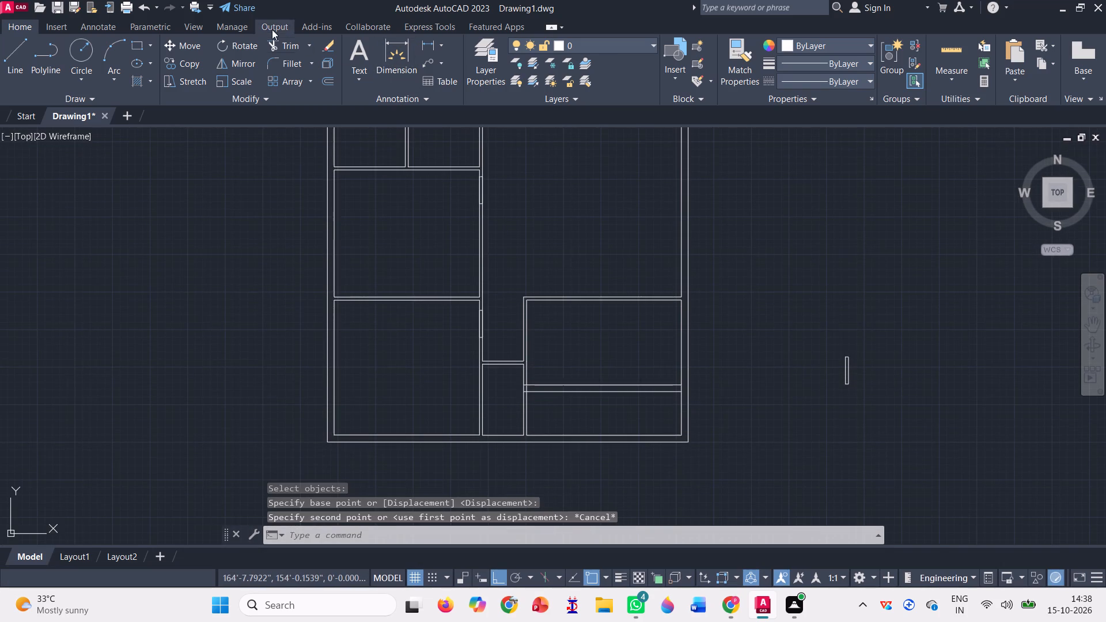
click(272, 44)
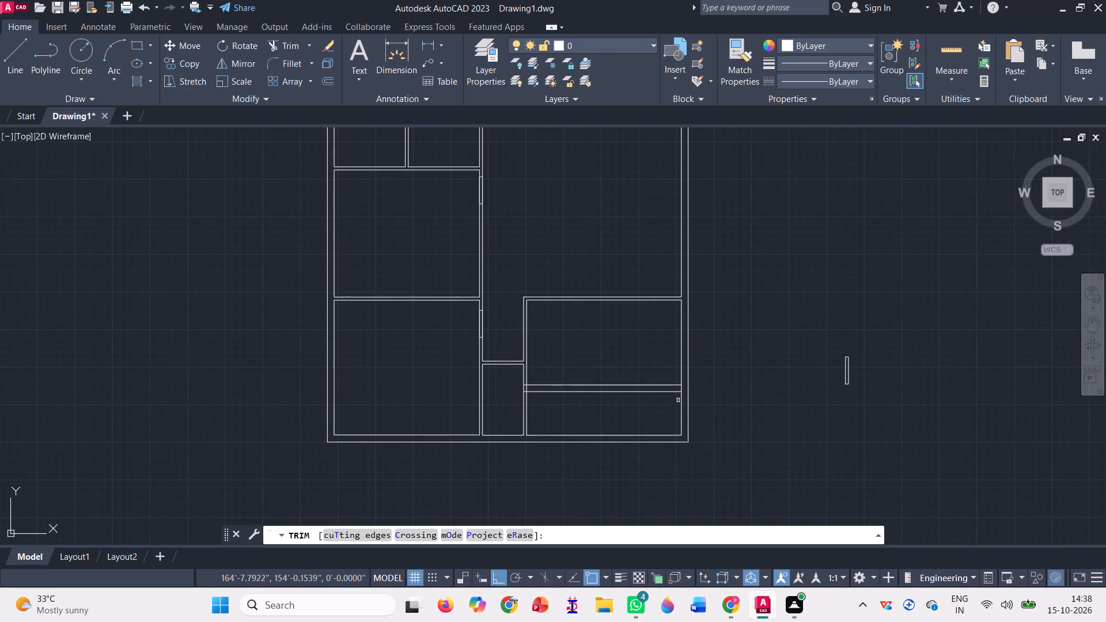
scroll(684, 389, up, 4)
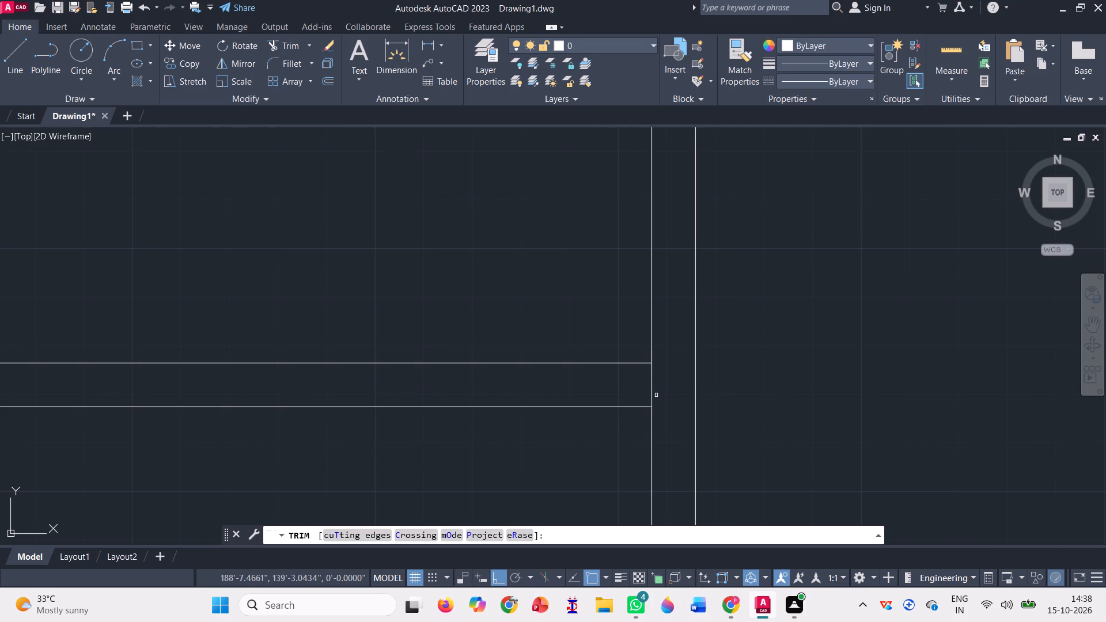
click(654, 394)
scroll(767, 401, down, 1)
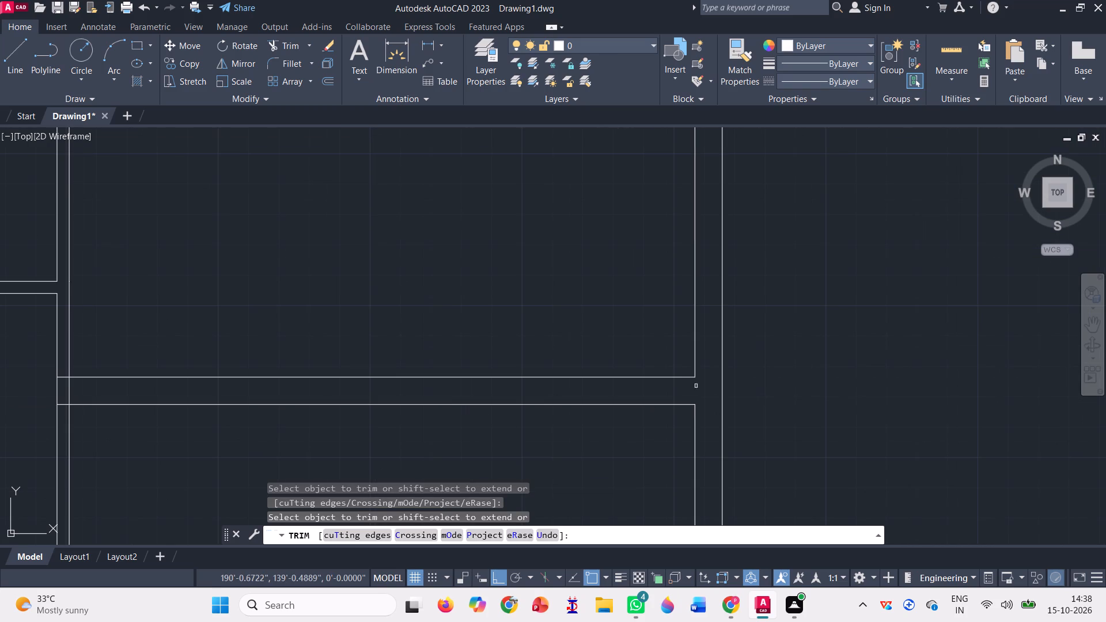
Trim the two wall line ends crossing the left partition, plus the partition's inner face between those lines.
scroll(628, 445, down, 1)
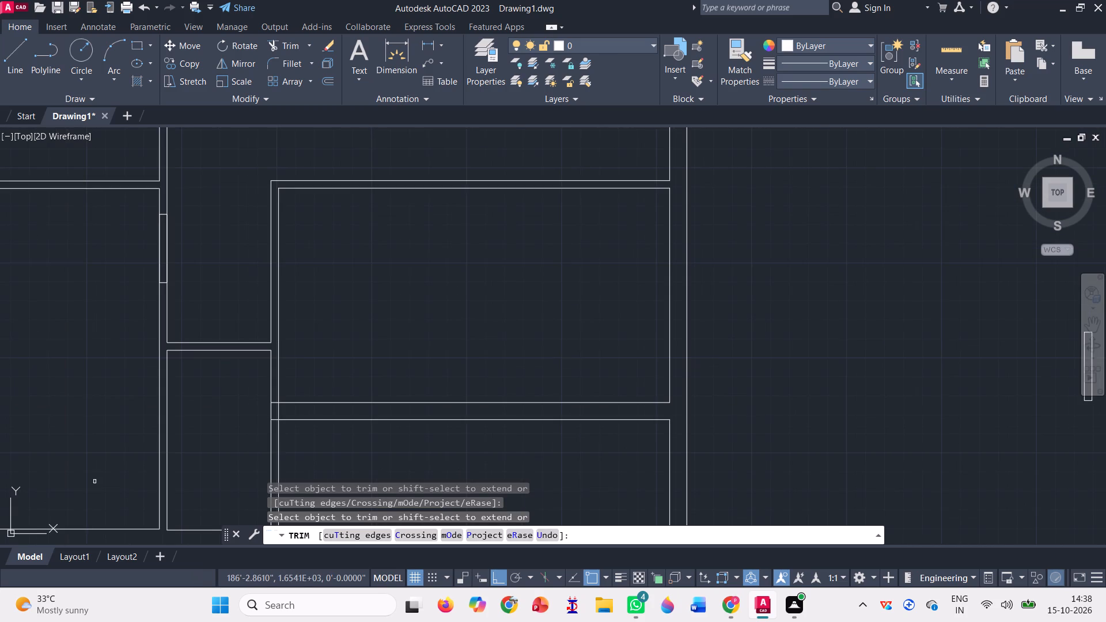
scroll(151, 457, up, 2)
scroll(403, 365, up, 3)
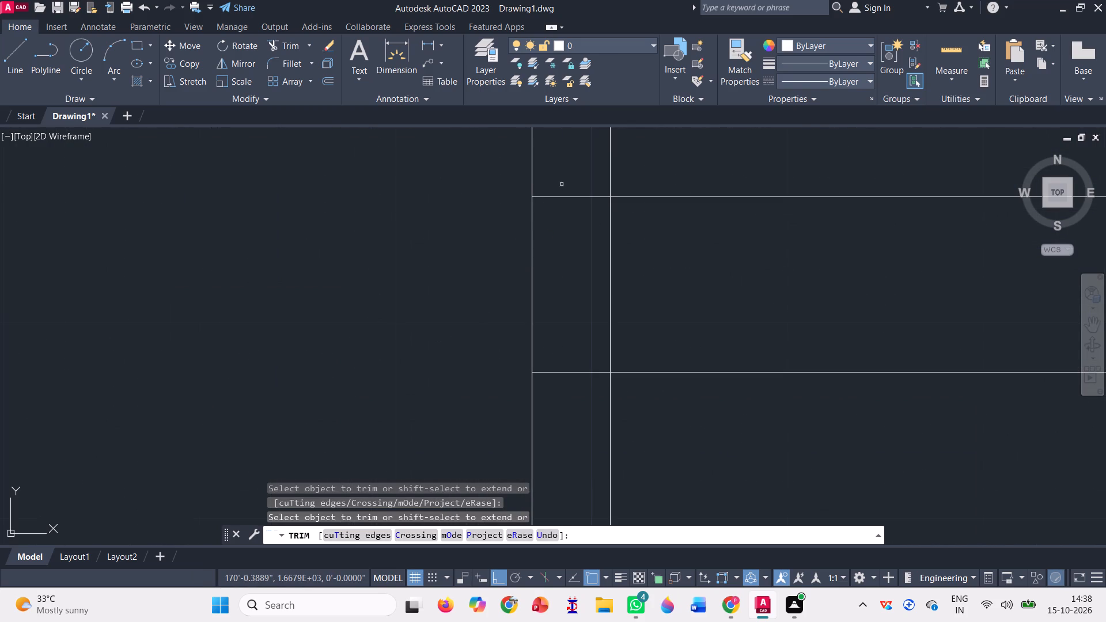
click(561, 184)
click(561, 408)
click(578, 298)
click(671, 296)
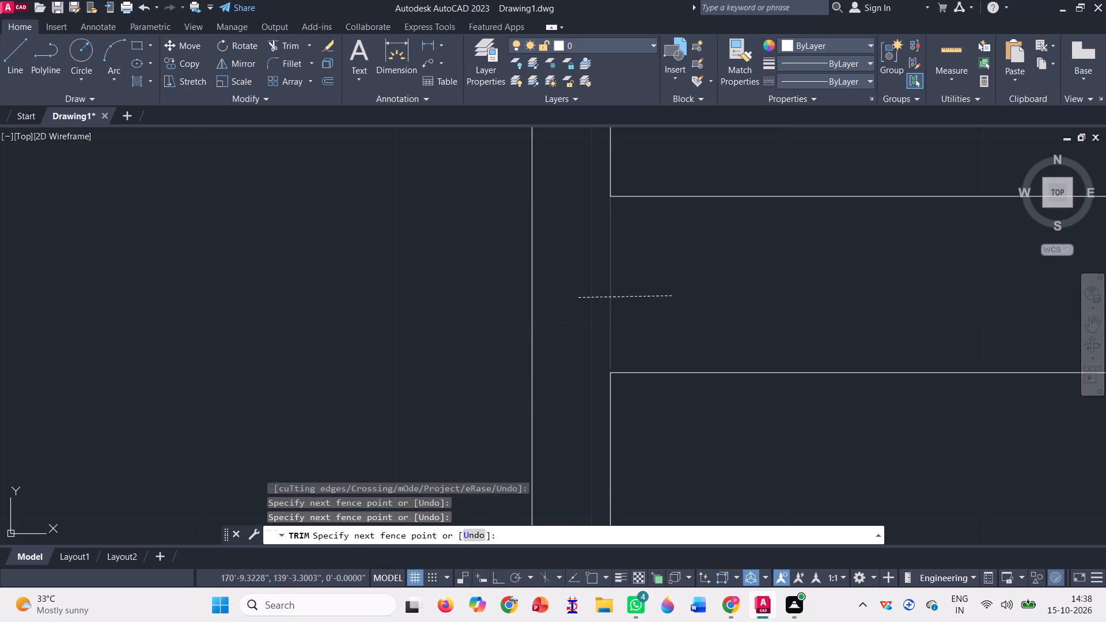
scroll(379, 398, down, 2)
scroll(394, 494, down, 2)
scroll(514, 450, down, 2)
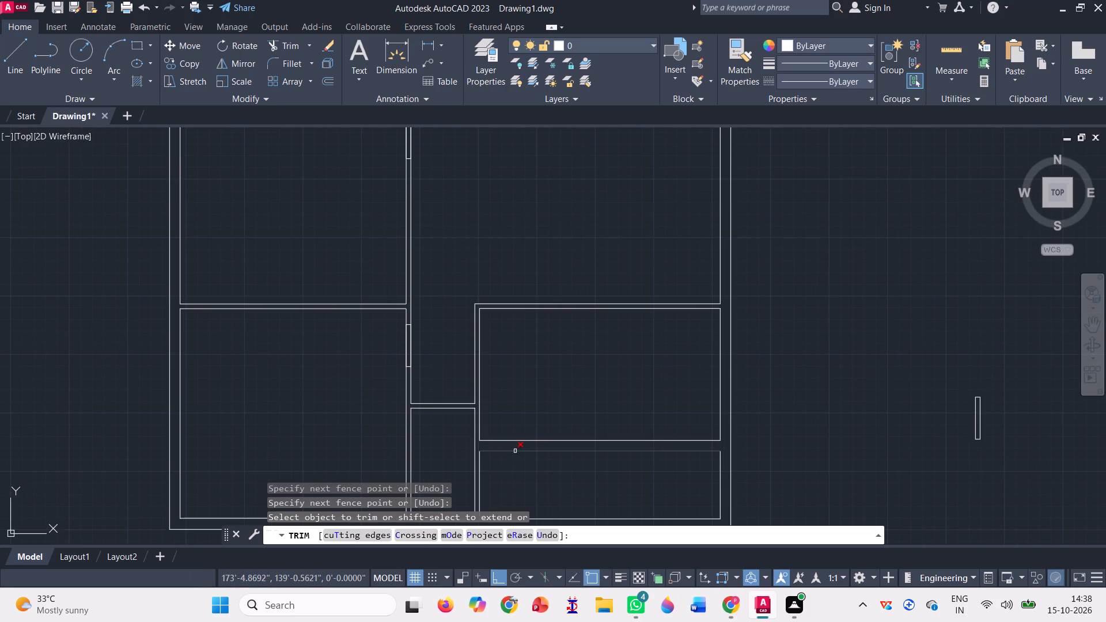
Draw a short vertical line from the bottom-right room's inner top-left corner up to the partition's outer line.
click(10, 53)
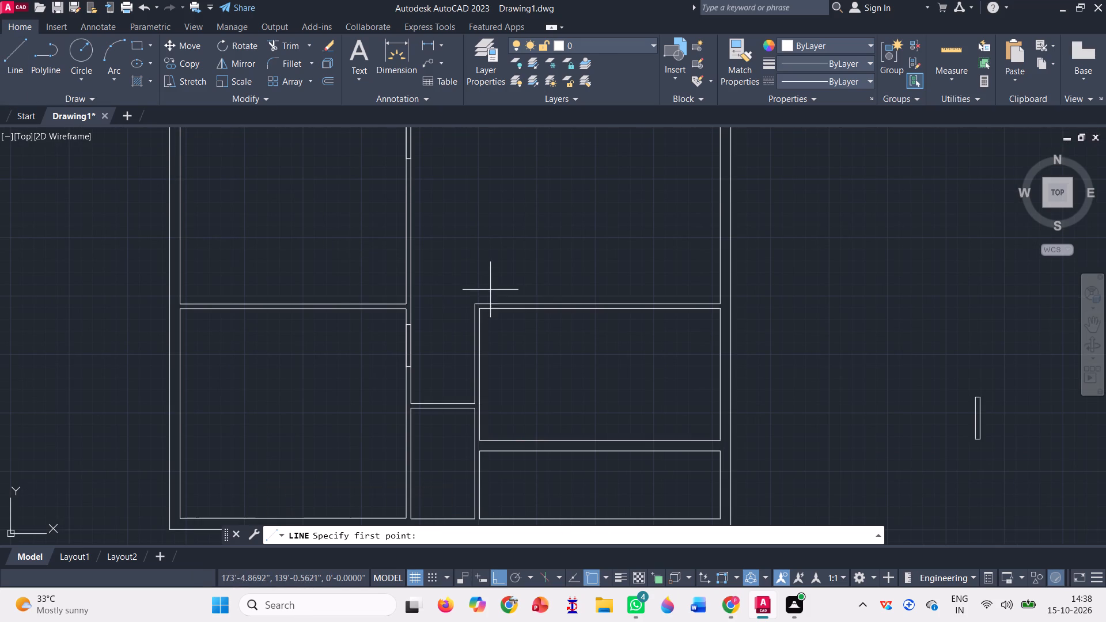
scroll(490, 289, up, 2)
scroll(474, 335, up, 3)
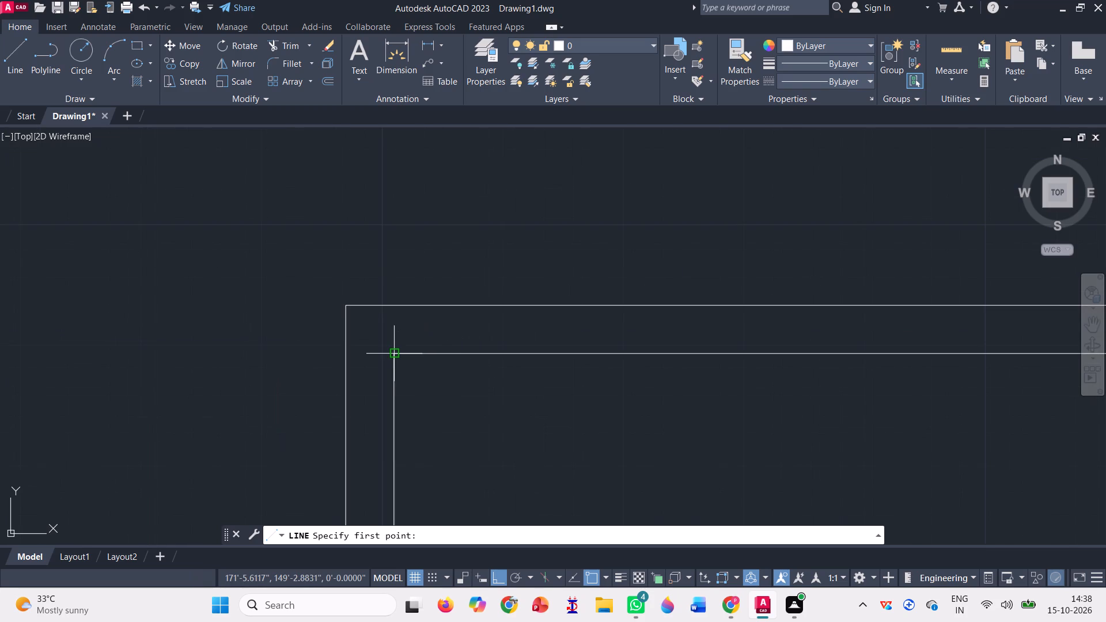
click(393, 354)
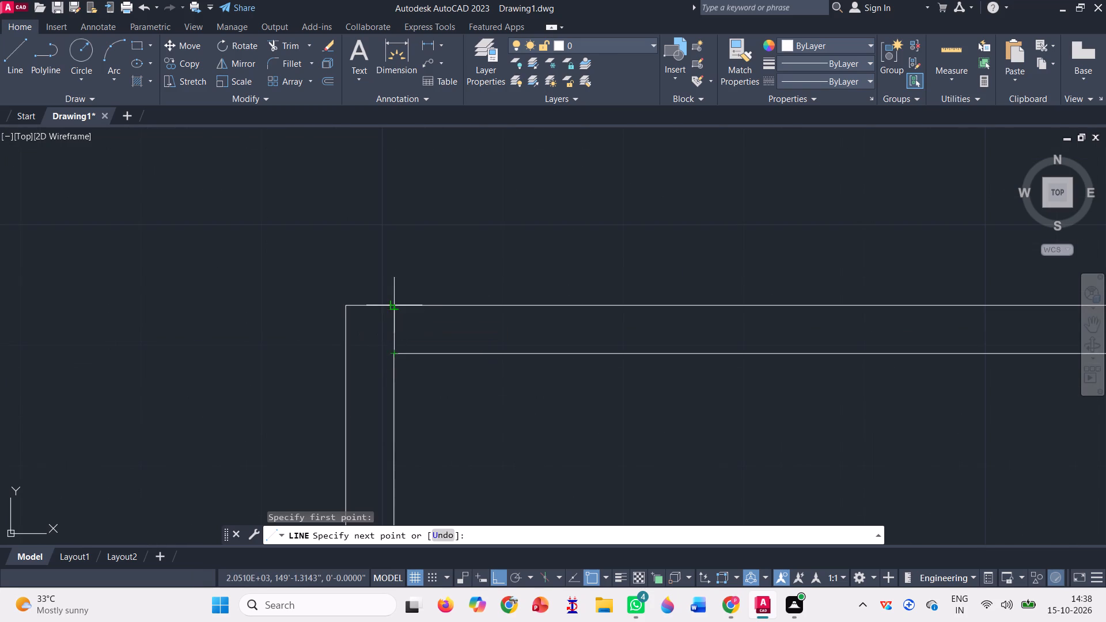
click(396, 306)
key(space)
scroll(411, 324, down, 2)
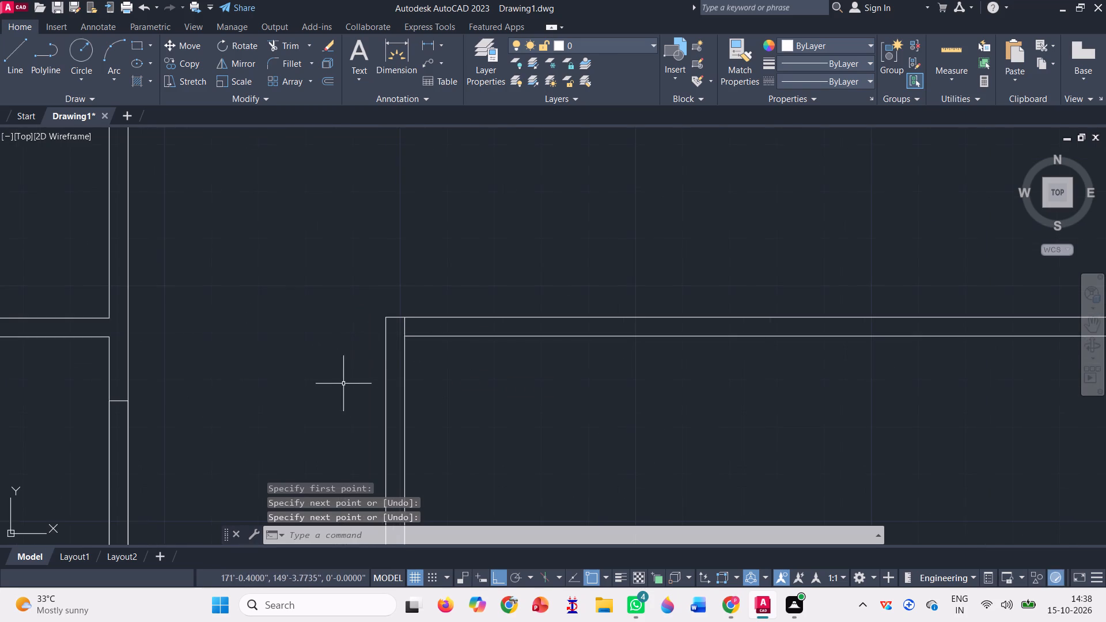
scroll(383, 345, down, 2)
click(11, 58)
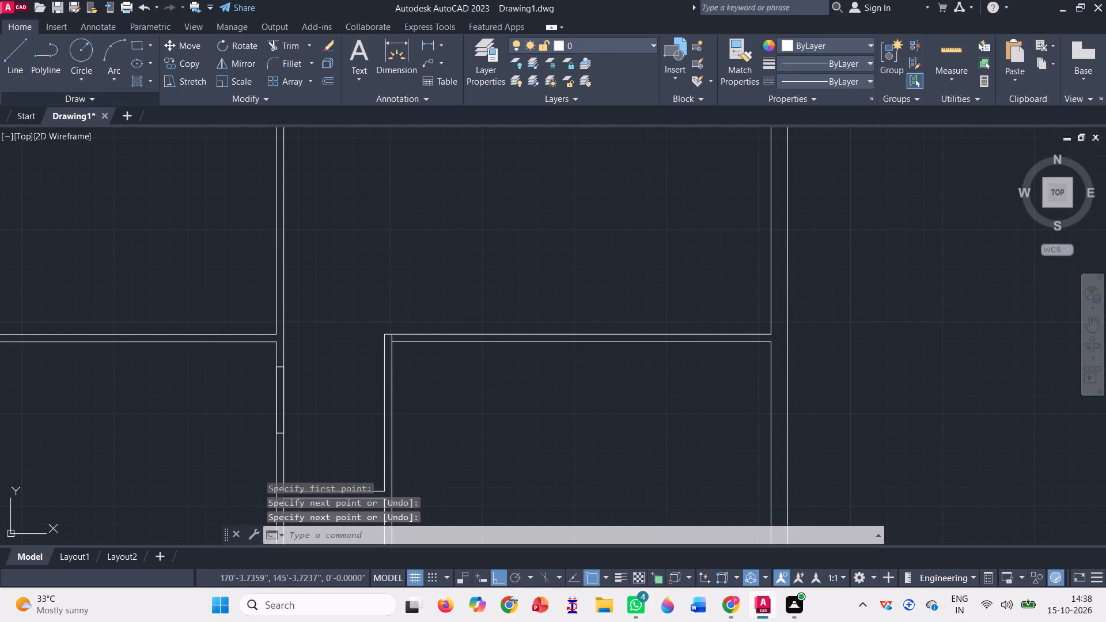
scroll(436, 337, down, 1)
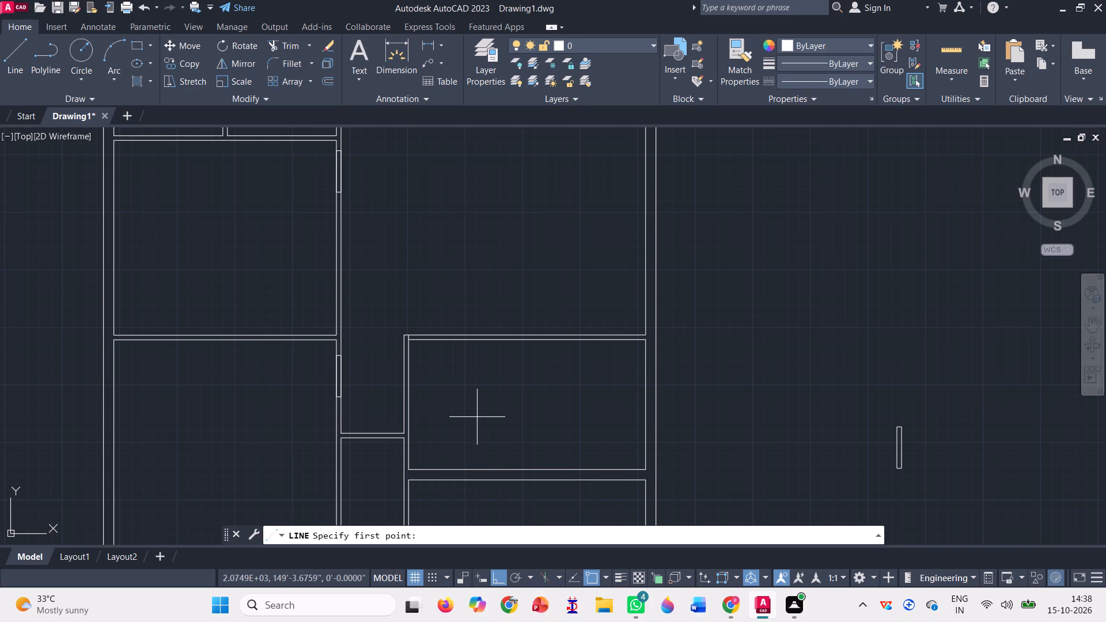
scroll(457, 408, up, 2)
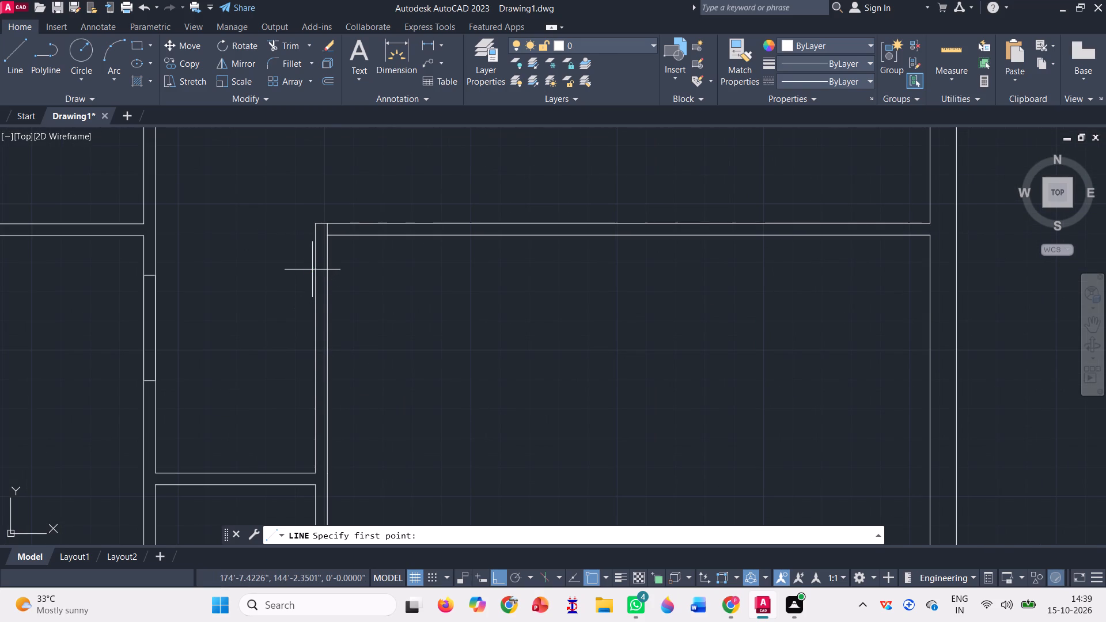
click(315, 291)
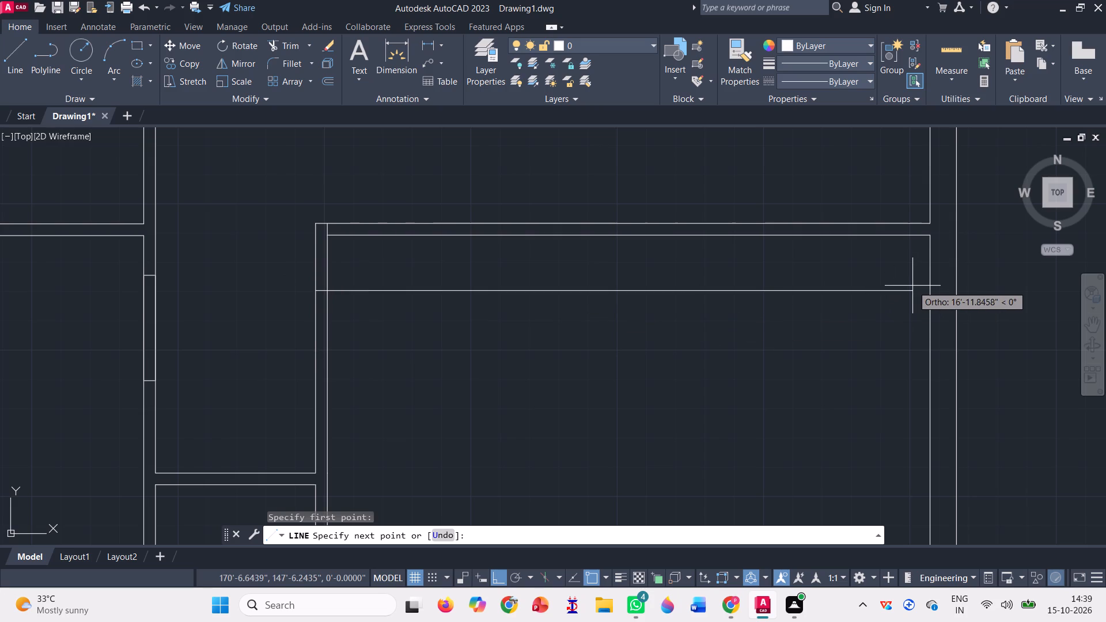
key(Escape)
Draw a horizontal line just below the room's top partition, from the left partition's outer face to the outer wall's inner line.
click(19, 73)
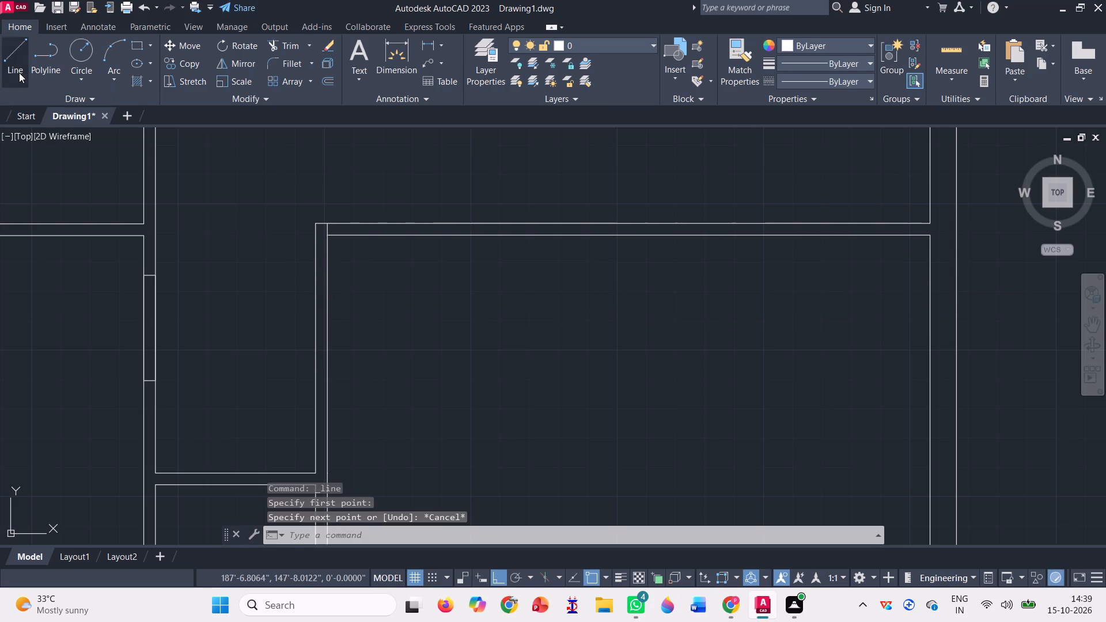
click(315, 242)
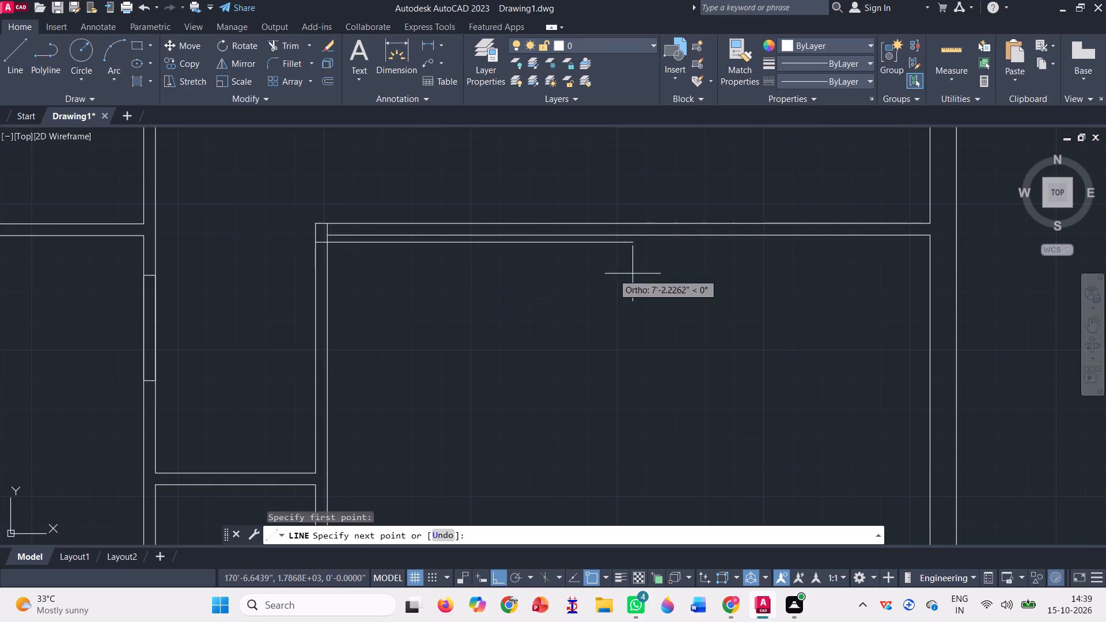
click(930, 244)
key(space)
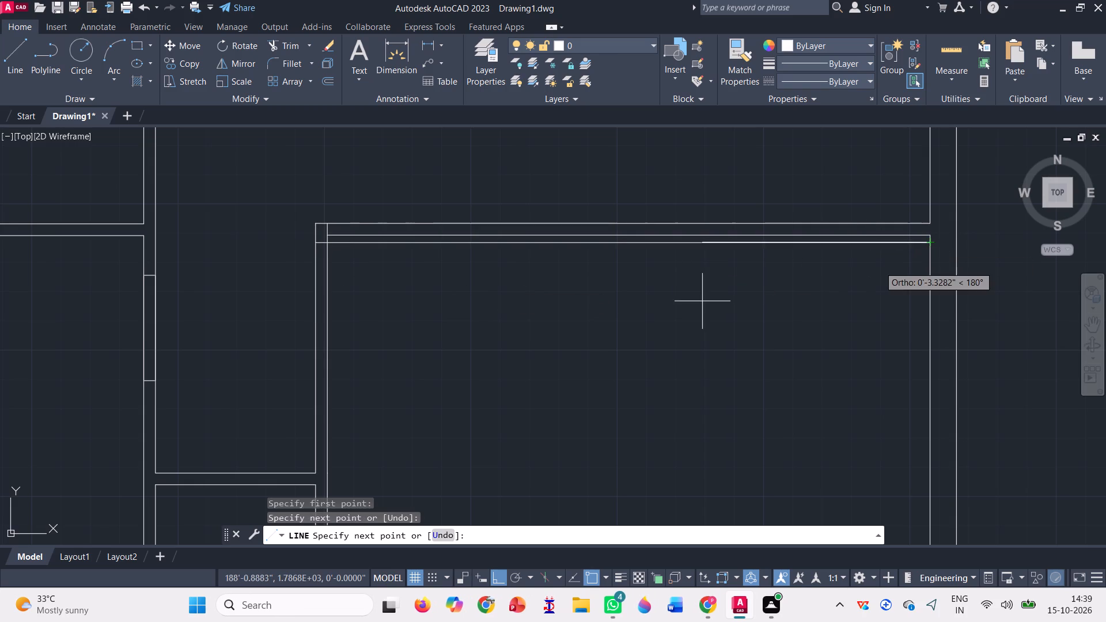
Trim away the bottom-right room's top partition lines, the horizontal line just below them, and the left partition's ends above that line.
click(283, 43)
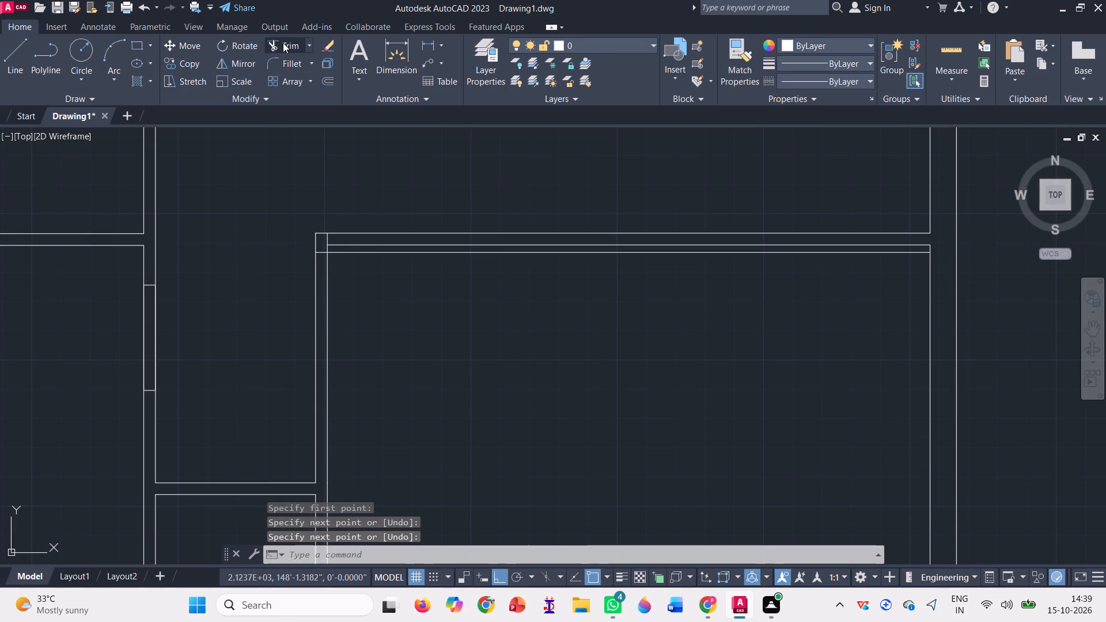
scroll(375, 251, up, 2)
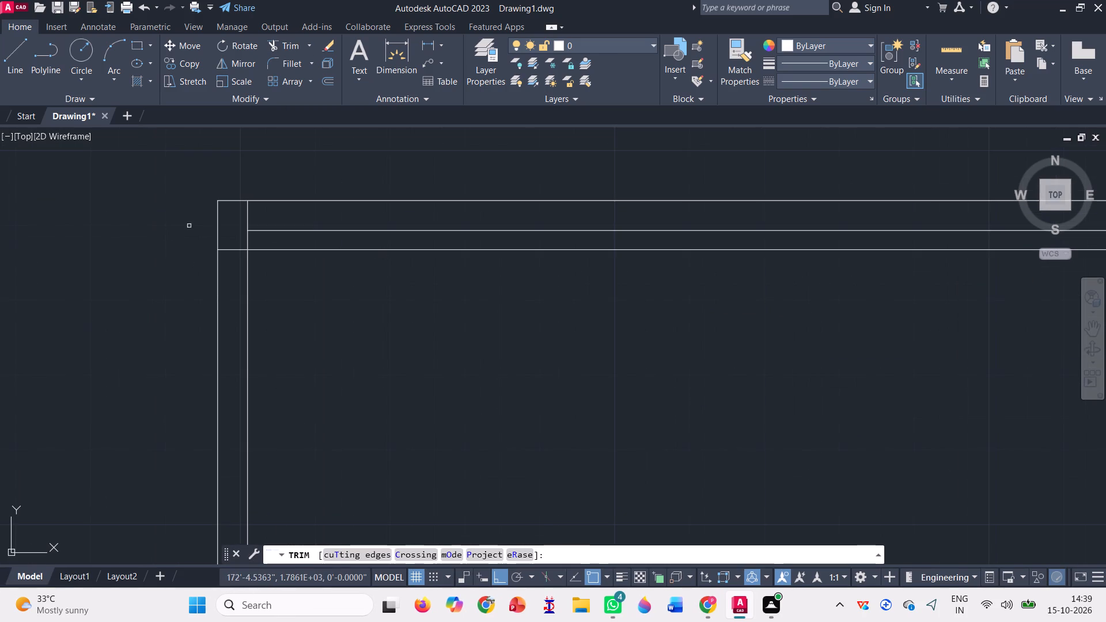
click(190, 224)
click(409, 184)
click(238, 238)
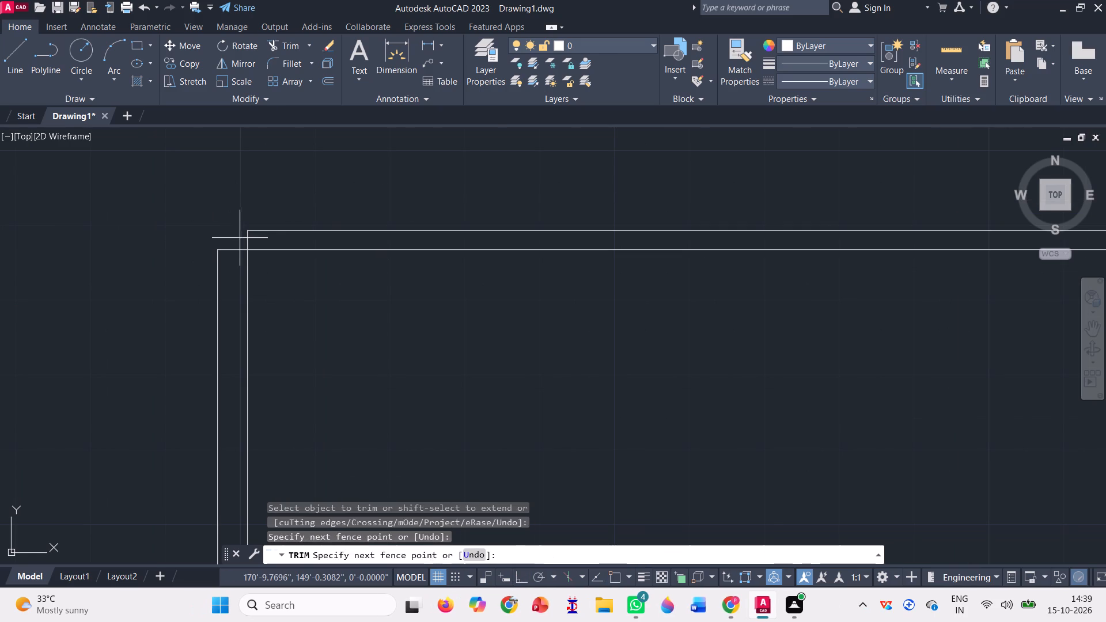
click(312, 208)
click(365, 217)
click(370, 359)
scroll(384, 321, down, 2)
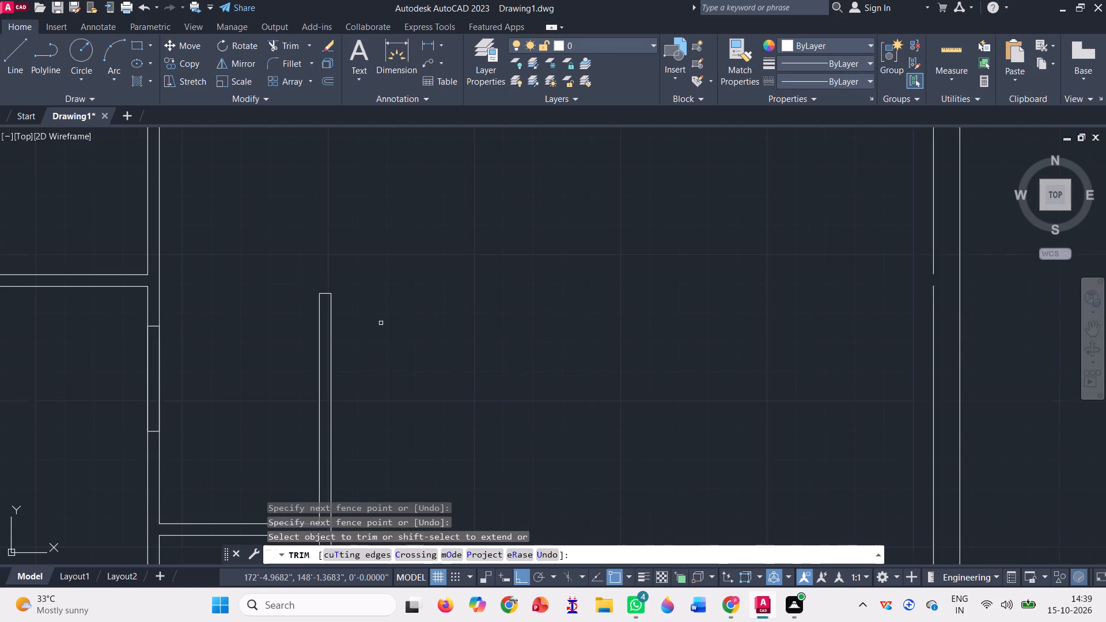
key(Escape)
Erase the right outer wall's inner line piece between the removed partition's gap and the lower horizontal wall.
scroll(777, 287, down, 1)
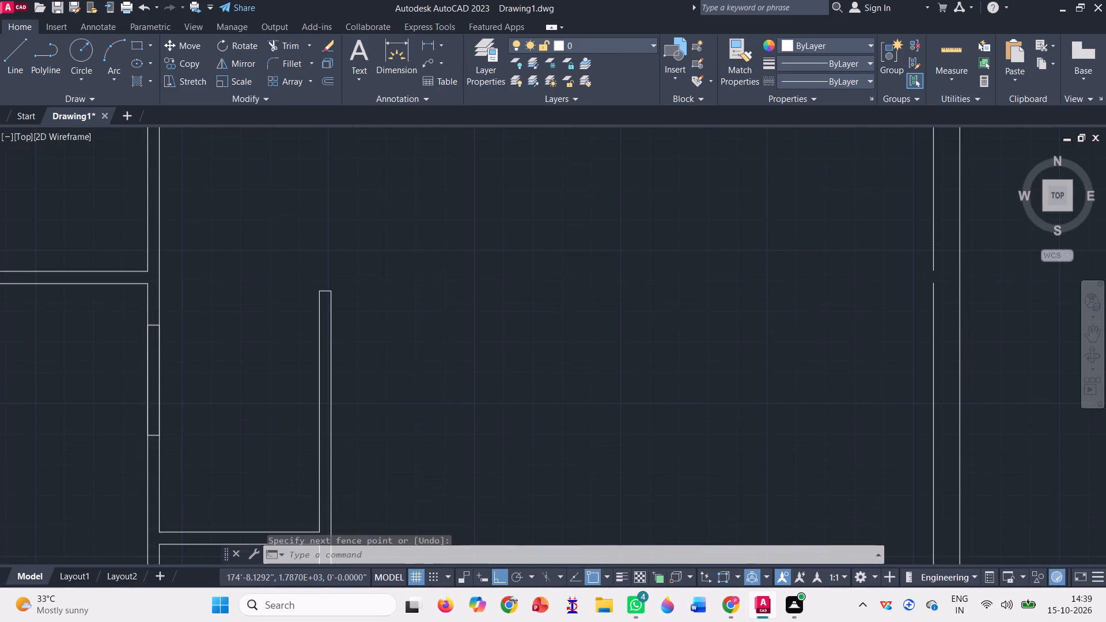
scroll(841, 285, down, 2)
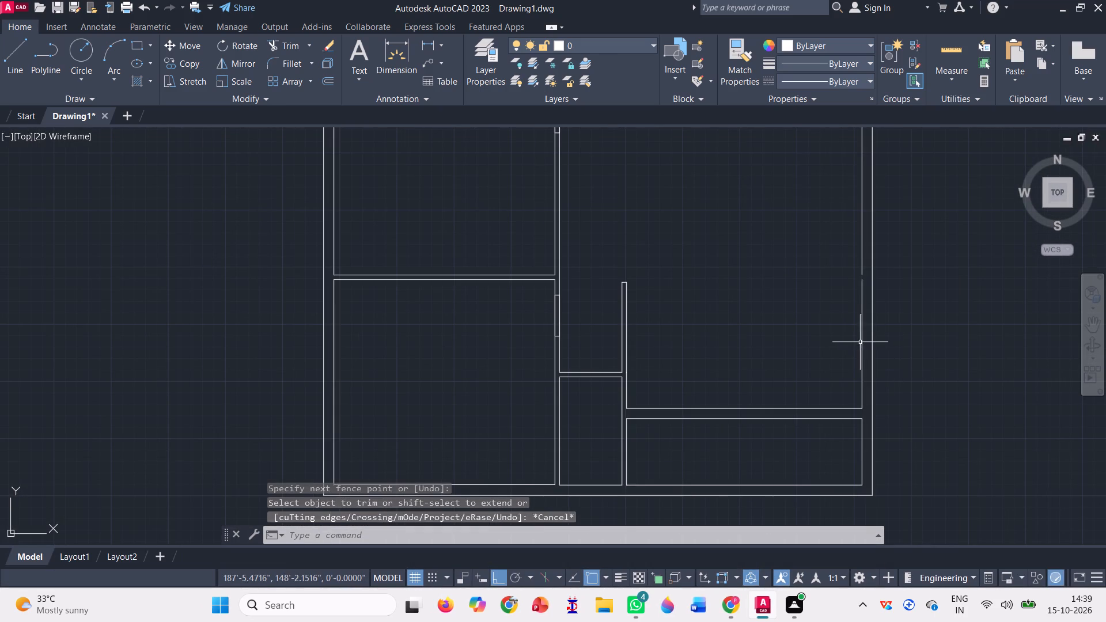
click(860, 341)
key(Delete)
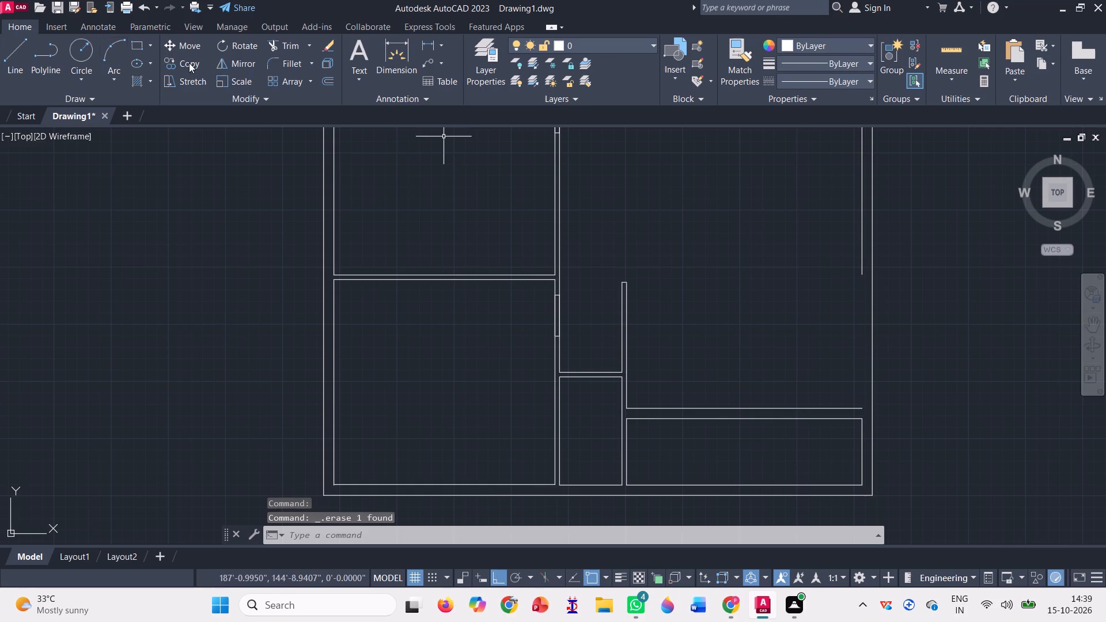
Extend the upper piece of the right outer wall's inner line down to the lower horizontal wall.
click(306, 45)
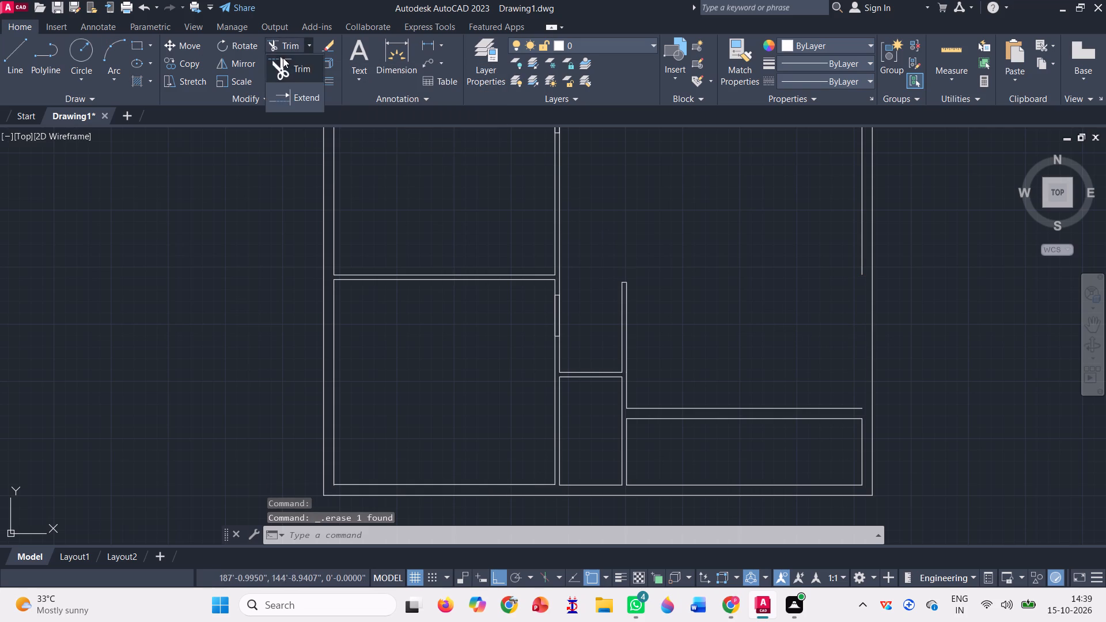
click(282, 98)
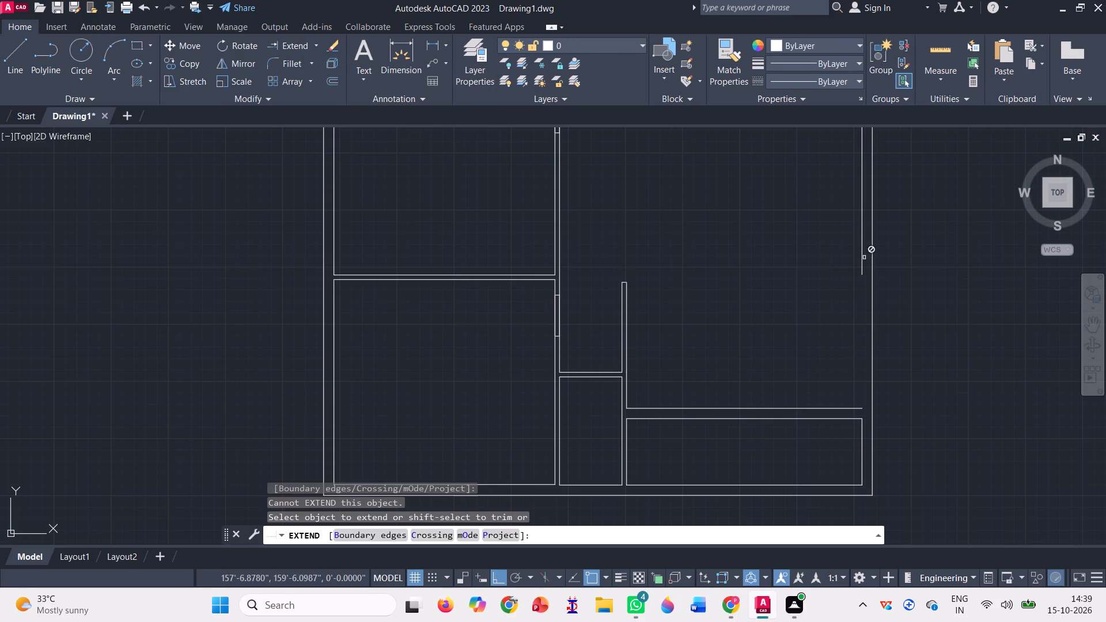
click(863, 260)
scroll(801, 390, down, 1)
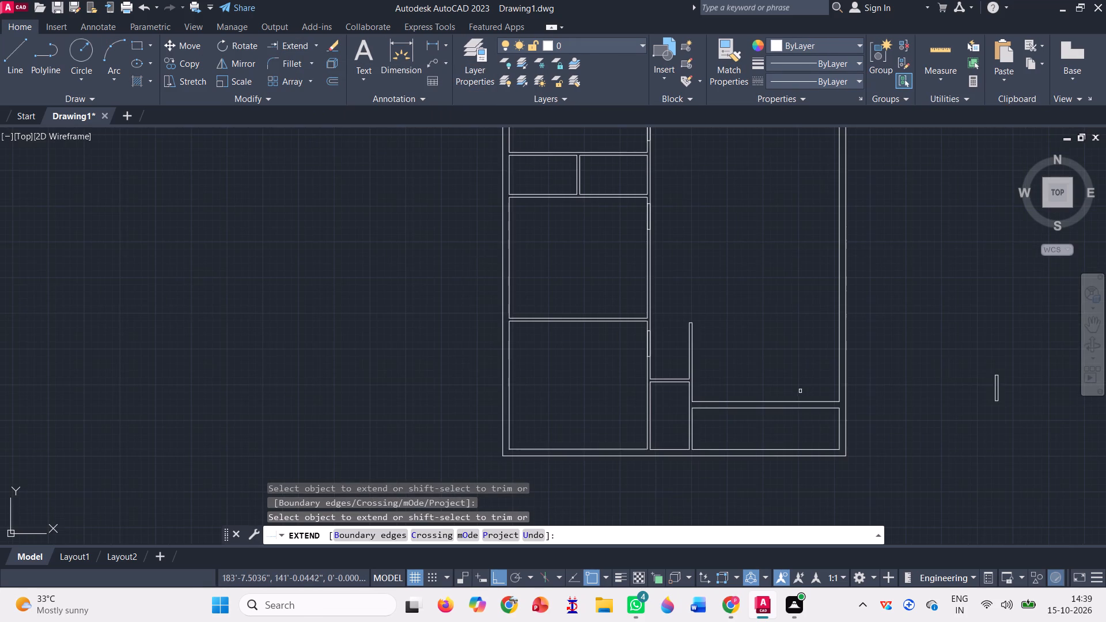
scroll(772, 454, down, 1)
key(Escape)
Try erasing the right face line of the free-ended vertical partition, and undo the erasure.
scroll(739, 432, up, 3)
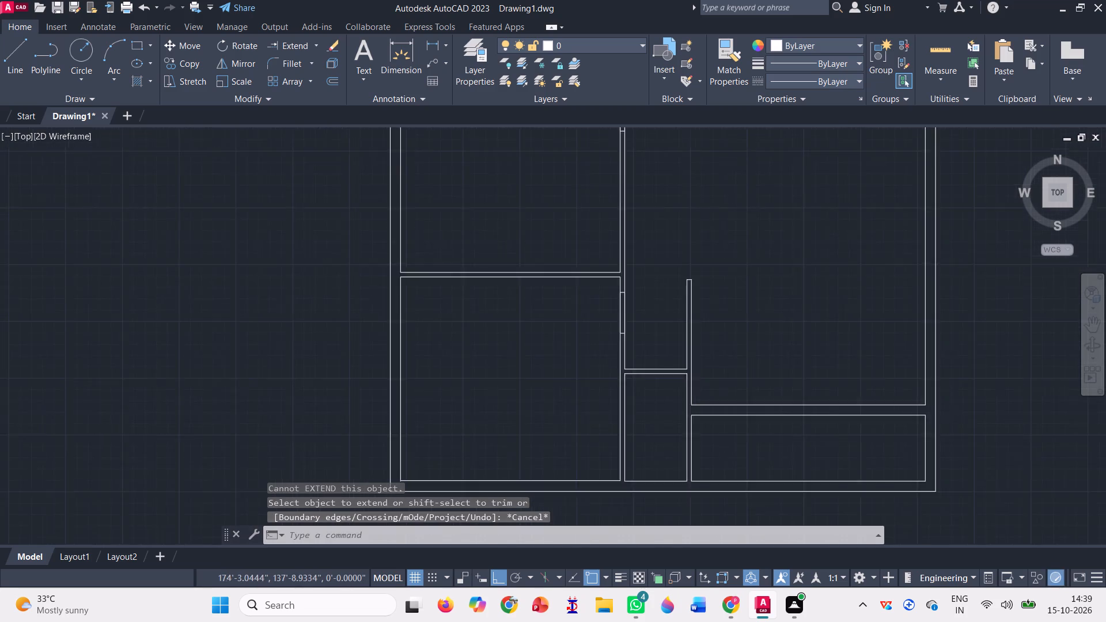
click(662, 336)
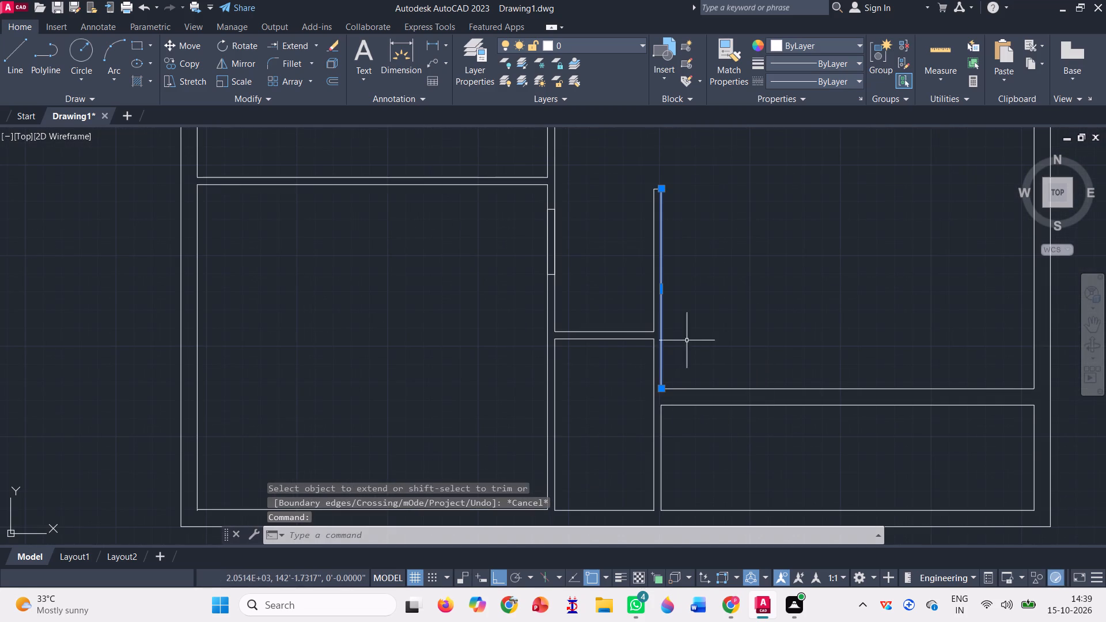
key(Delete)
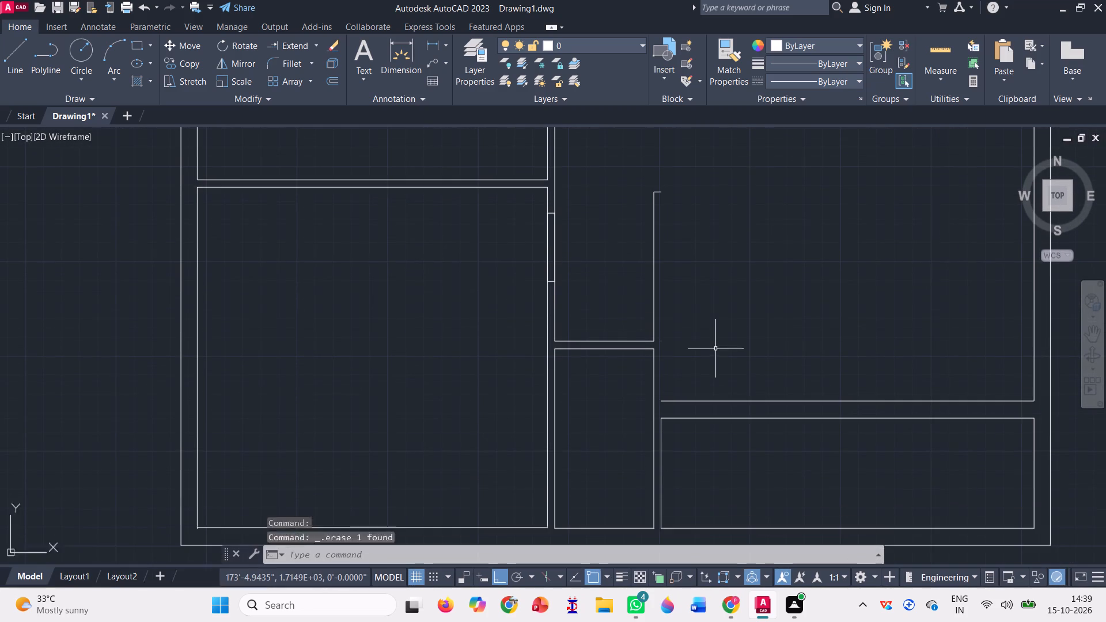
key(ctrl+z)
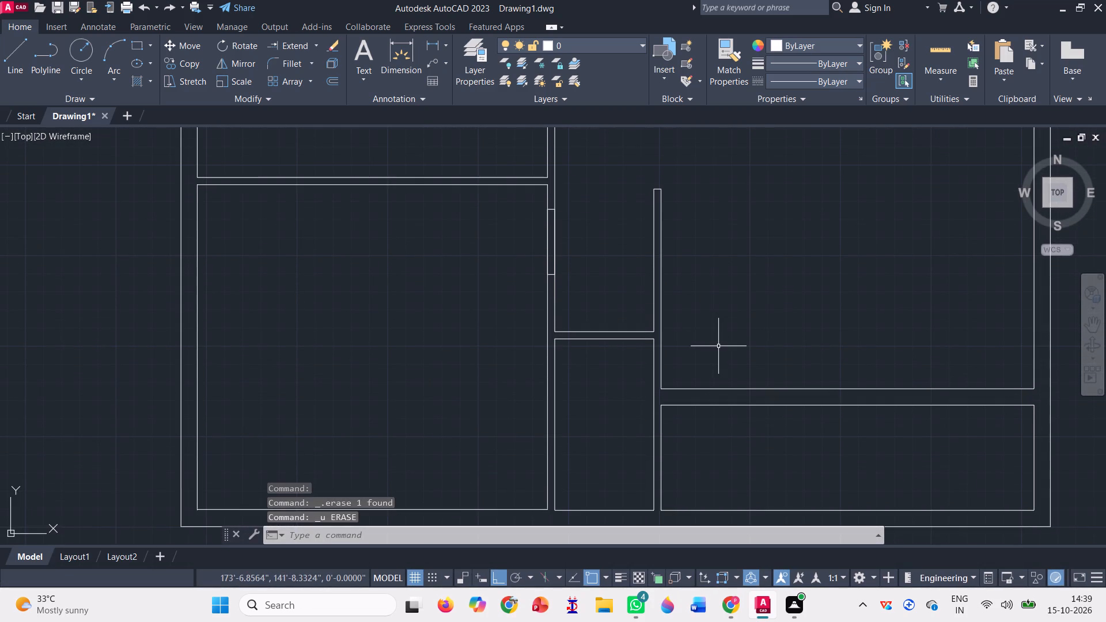
Rotate the spare door rectangle outside the plan by 270° about its upper-right corner.
scroll(525, 349, down, 2)
scroll(680, 490, down, 1)
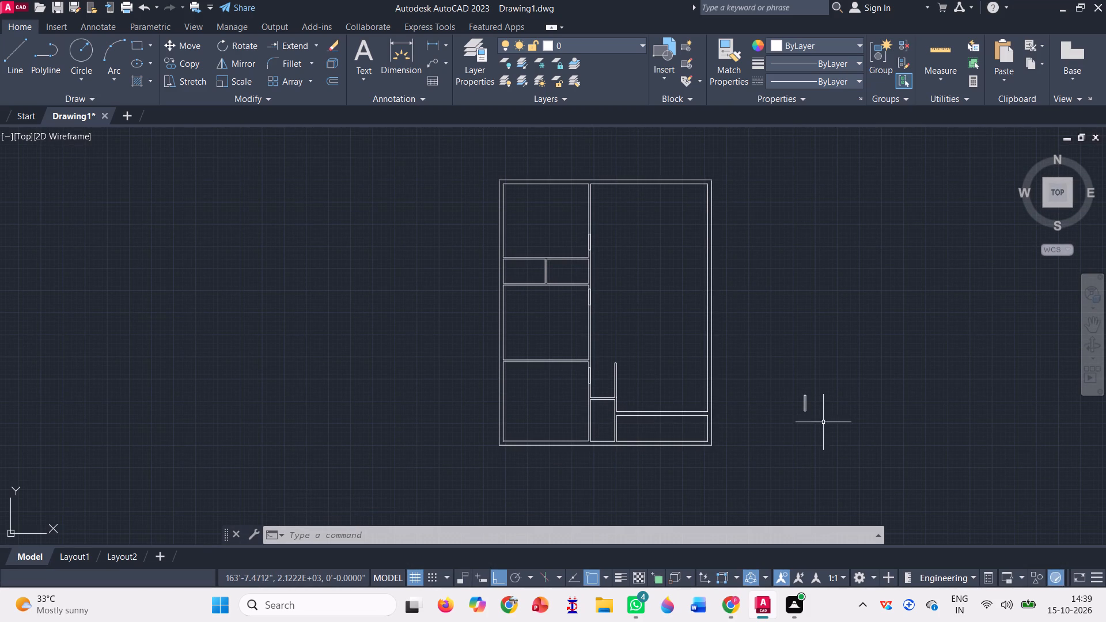
click(249, 46)
click(828, 423)
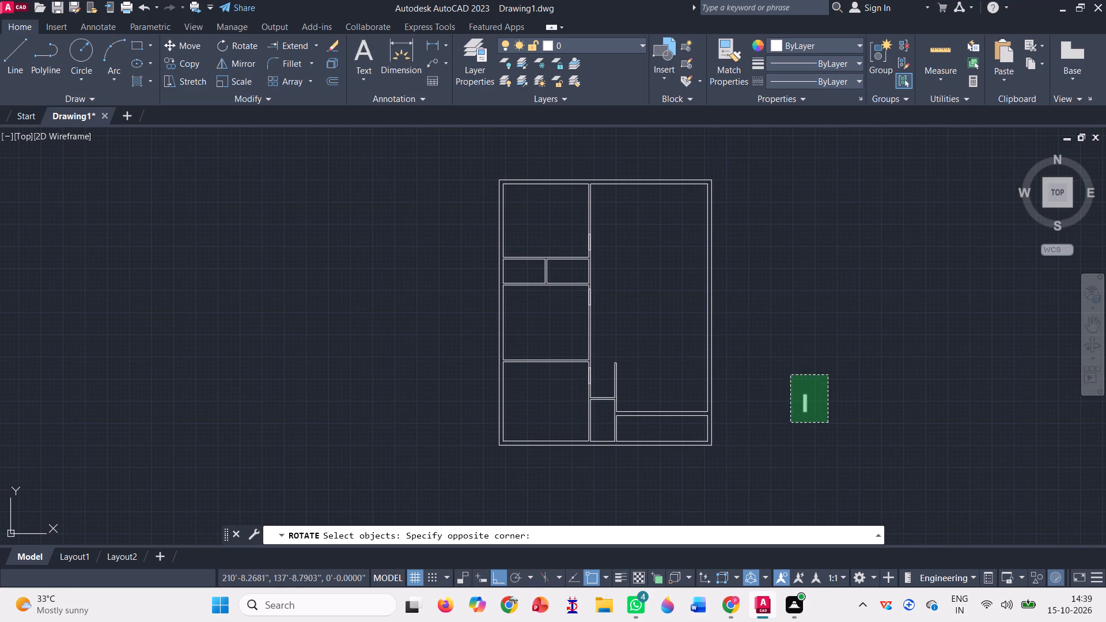
click(790, 375)
key(space)
scroll(806, 389, up, 2)
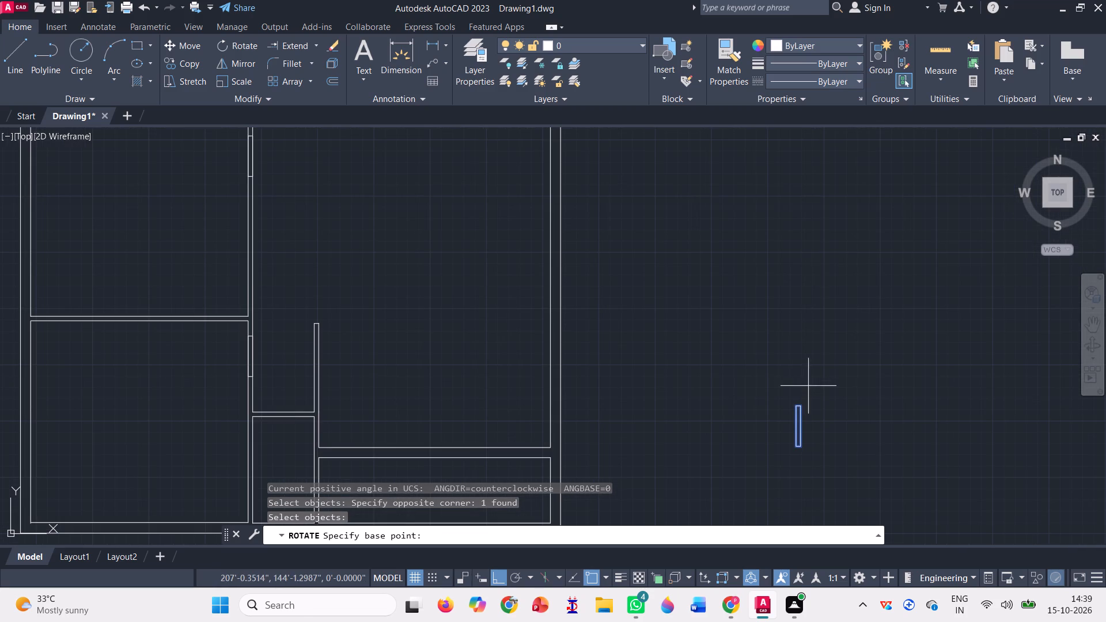
click(801, 409)
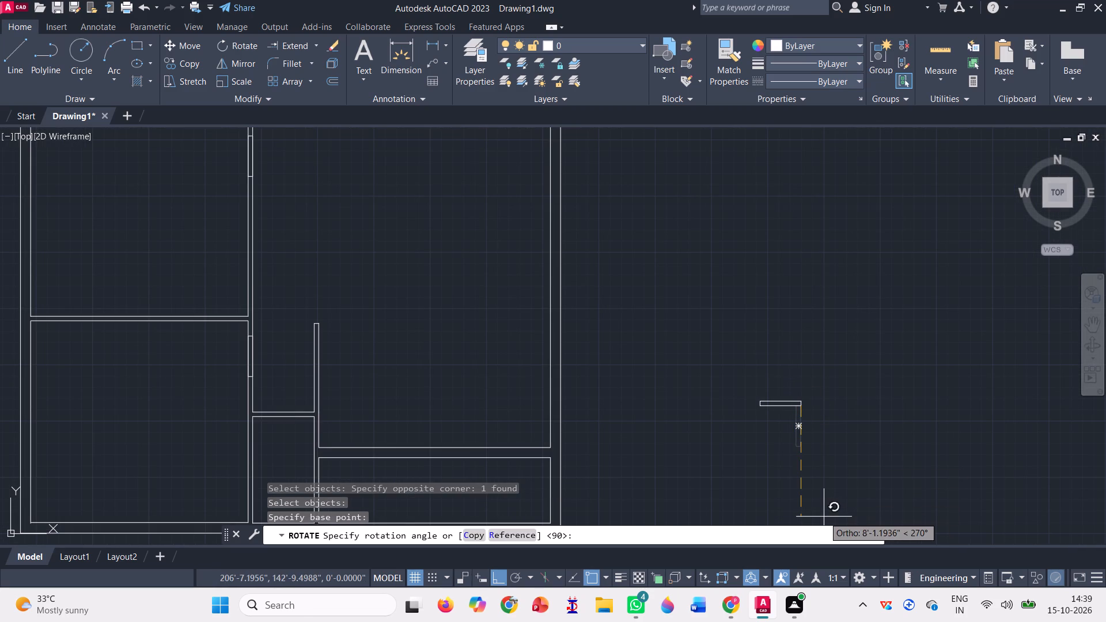
click(817, 505)
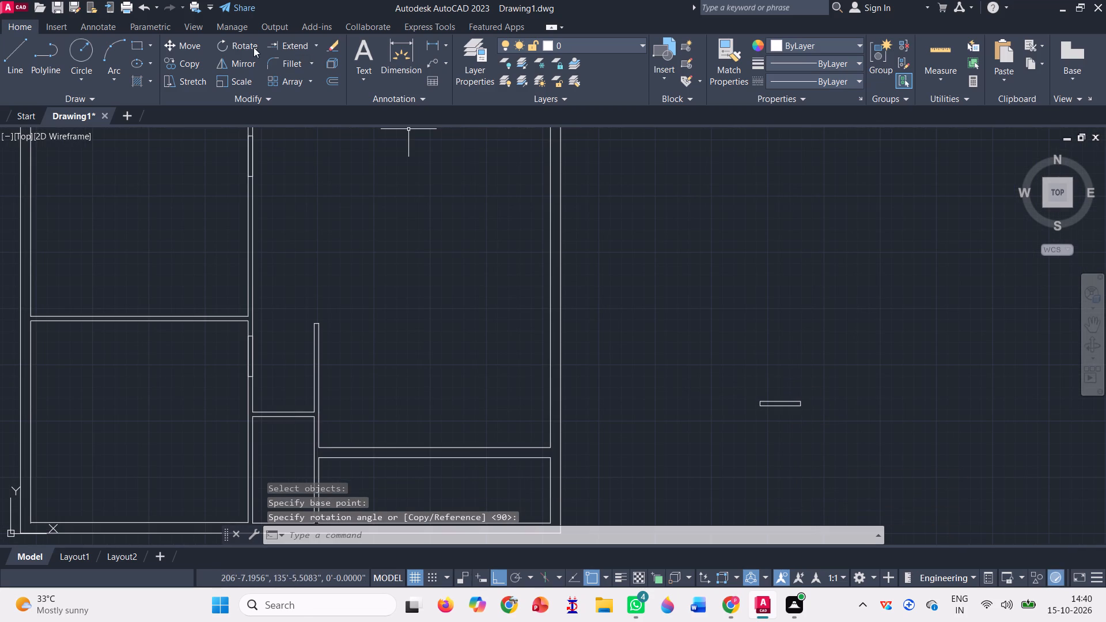
Copy the rotated door rectangle onto the upper line of the bottom-right horizontal wall, near its left end, with Ortho off.
click(183, 57)
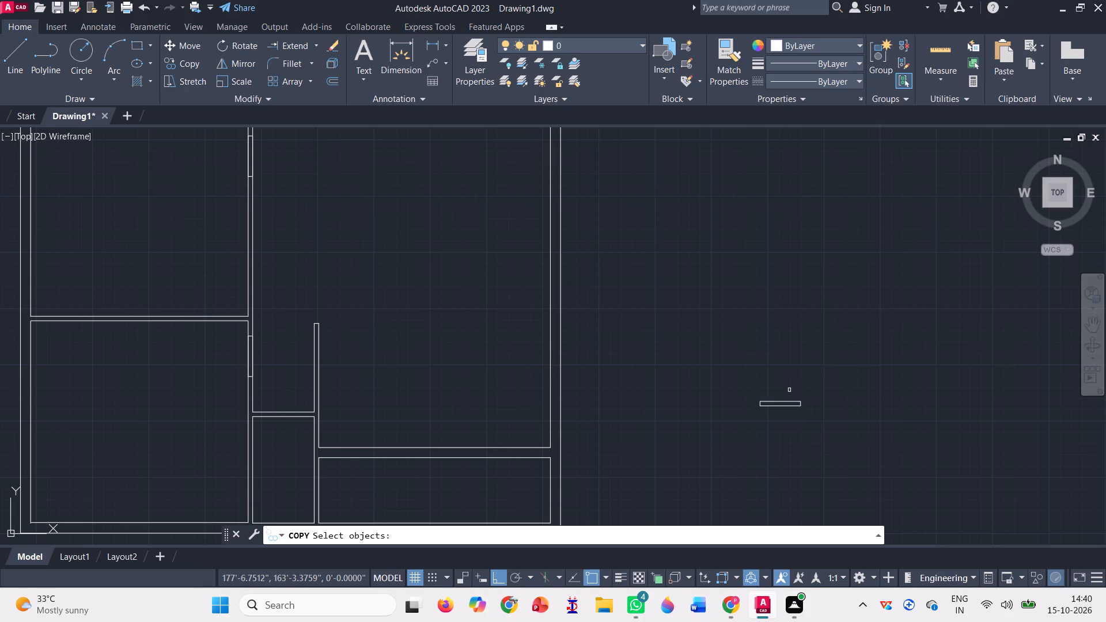
click(799, 403)
key(space)
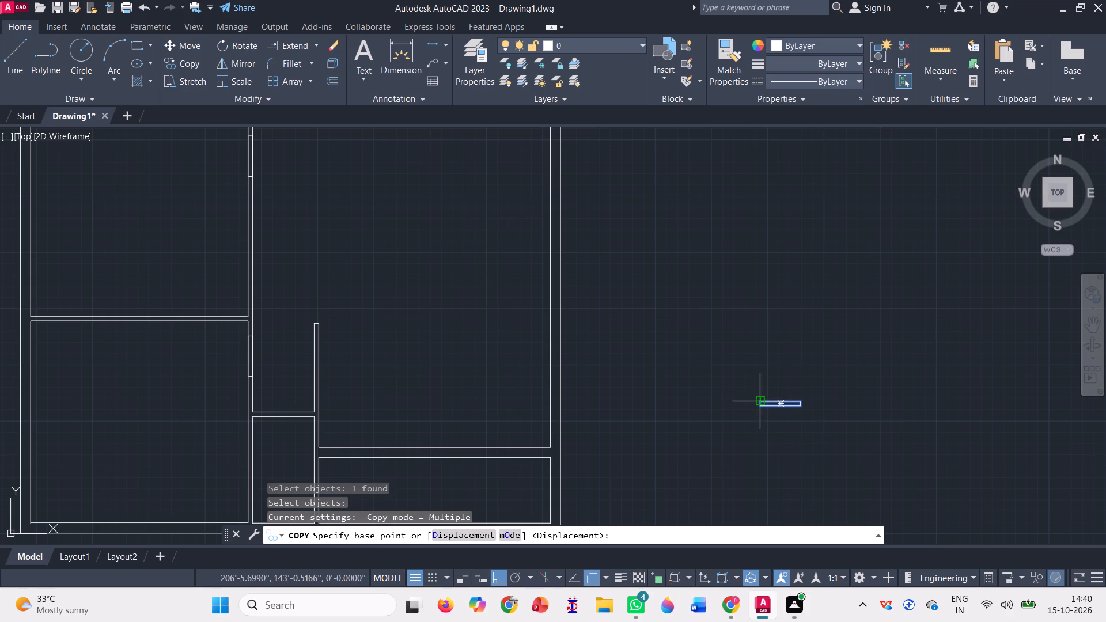
scroll(759, 401, up, 3)
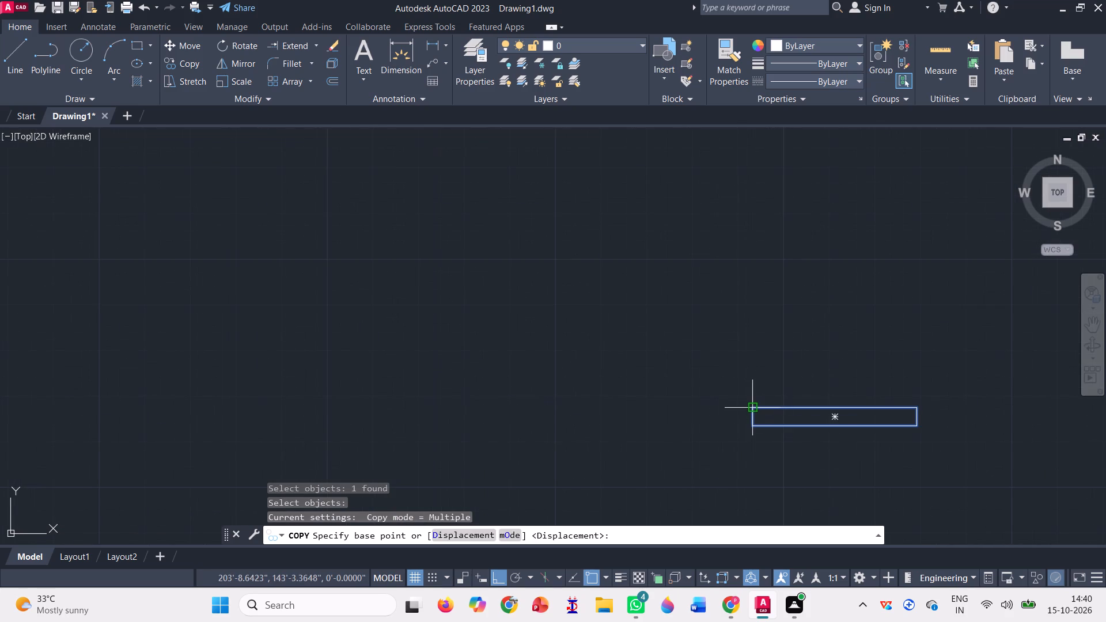
click(751, 404)
scroll(790, 320, down, 4)
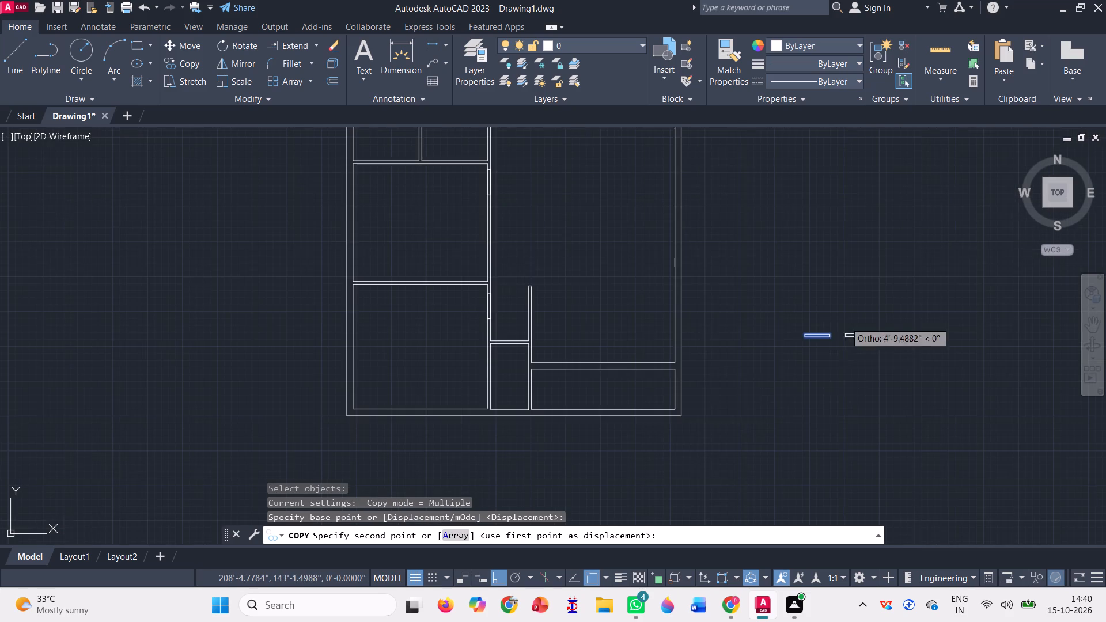
key(F8)
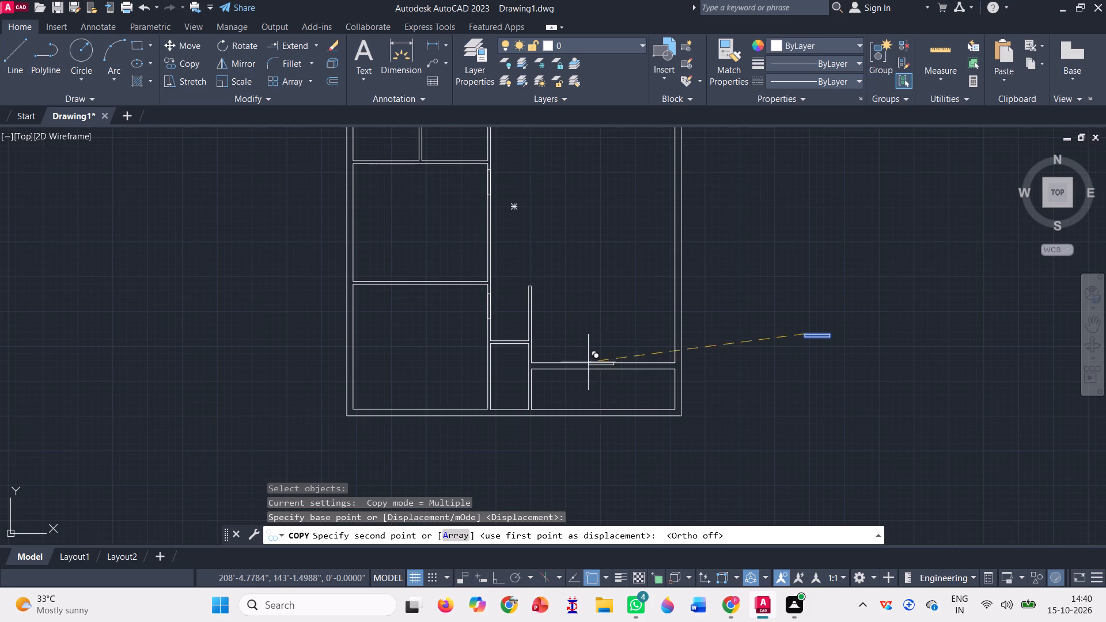
scroll(533, 366, up, 4)
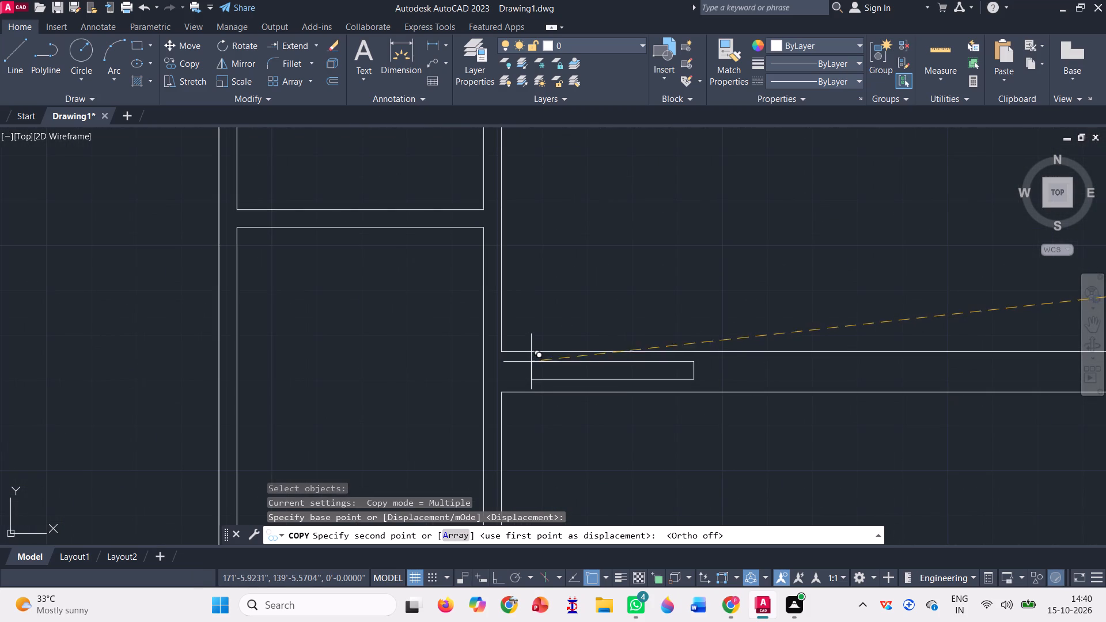
click(536, 351)
scroll(508, 384, down, 2)
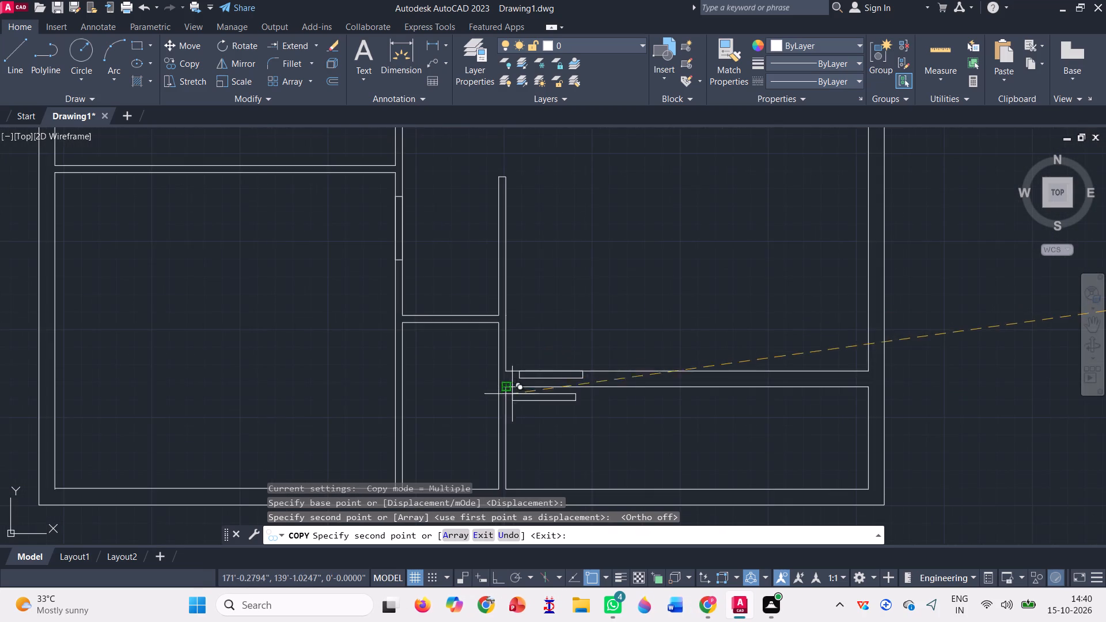
scroll(568, 427, down, 3)
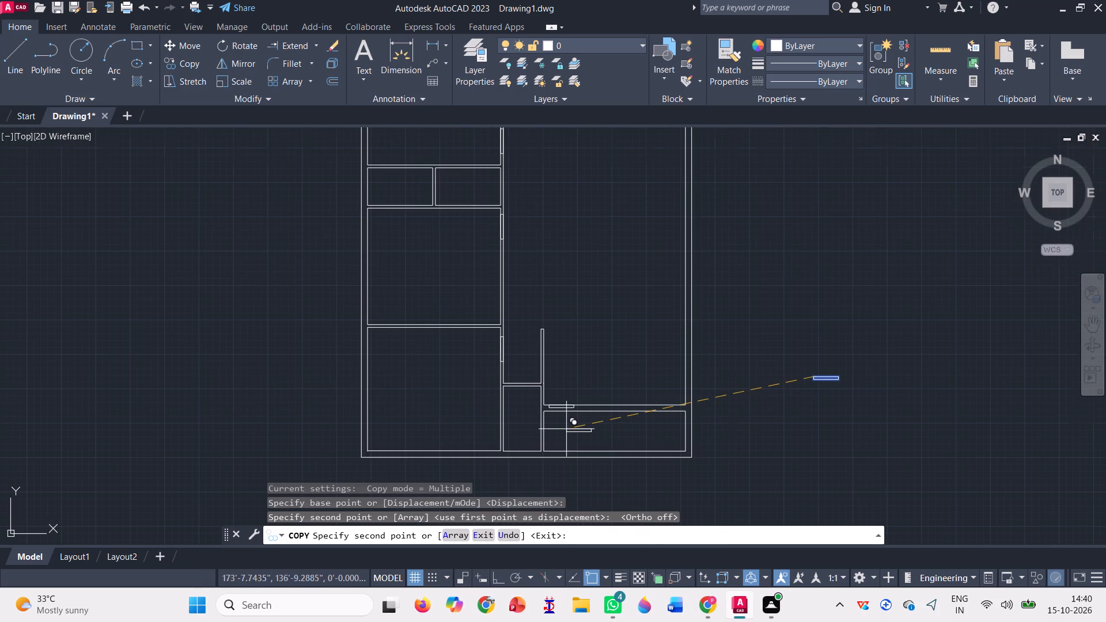
scroll(472, 259, up, 3)
scroll(520, 305, down, 3)
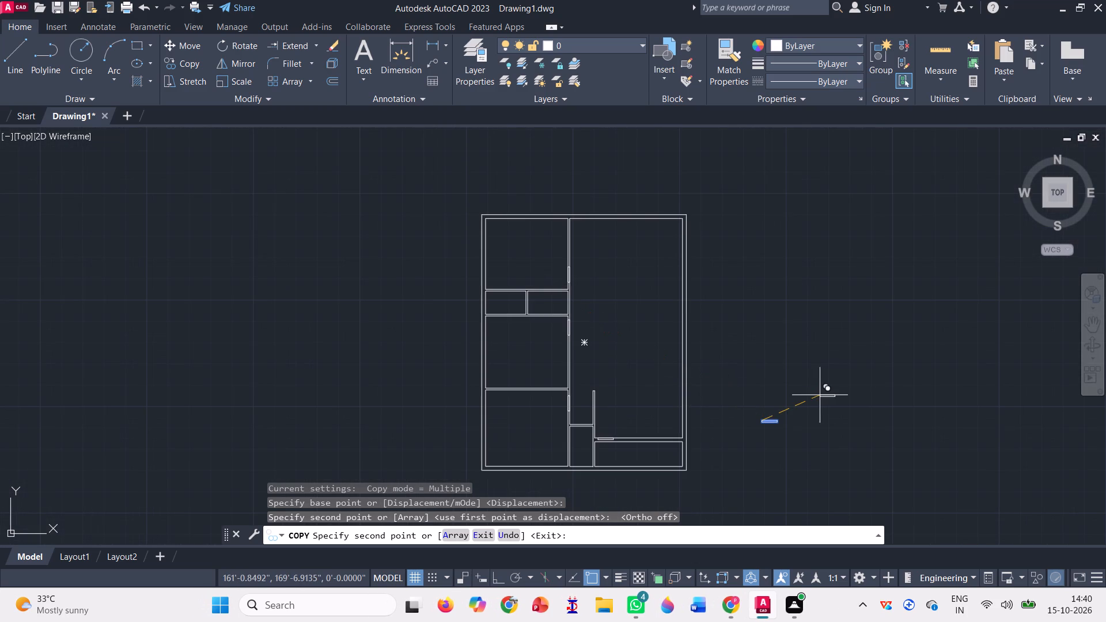
key(Escape)
Trim away the lower edge of the door rectangle placed in the bottom-right horizontal wall.
click(317, 41)
click(291, 71)
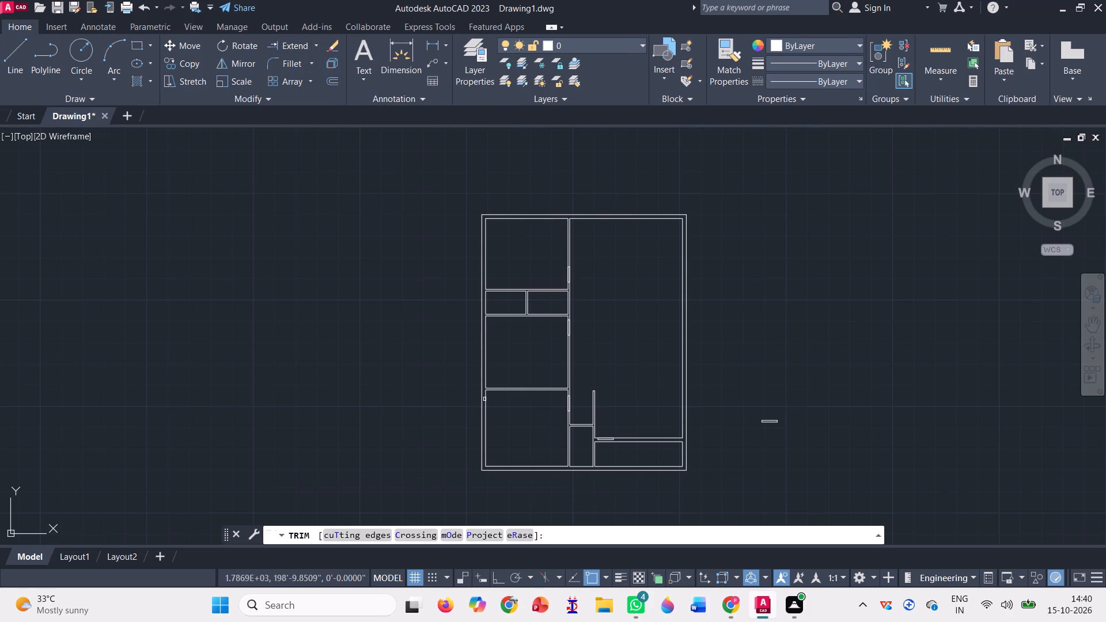
scroll(605, 452, up, 6)
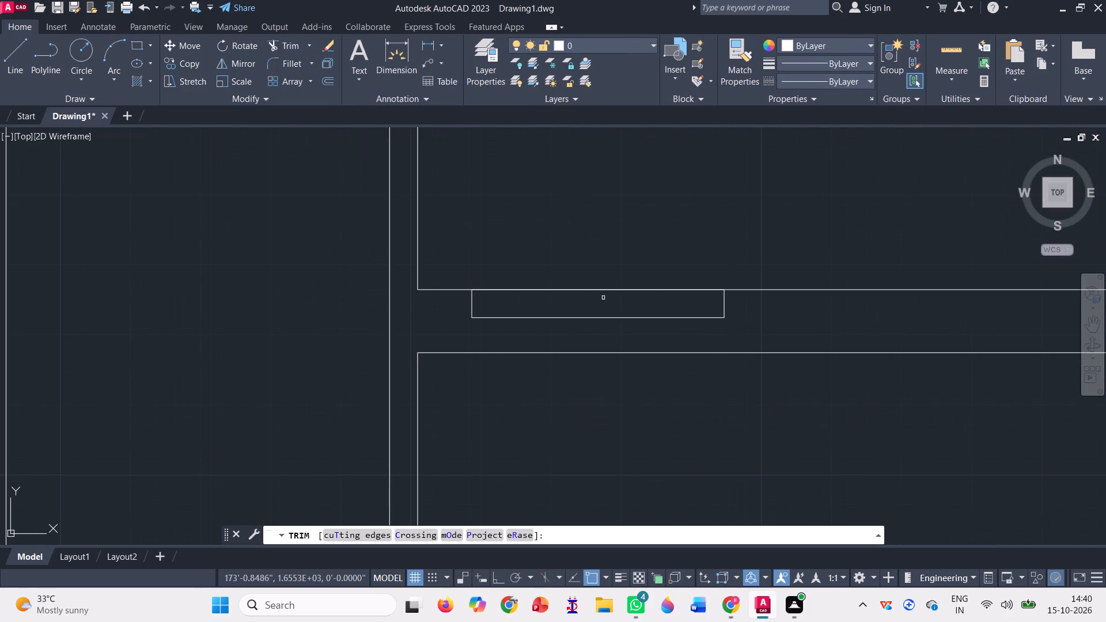
click(608, 315)
click(603, 333)
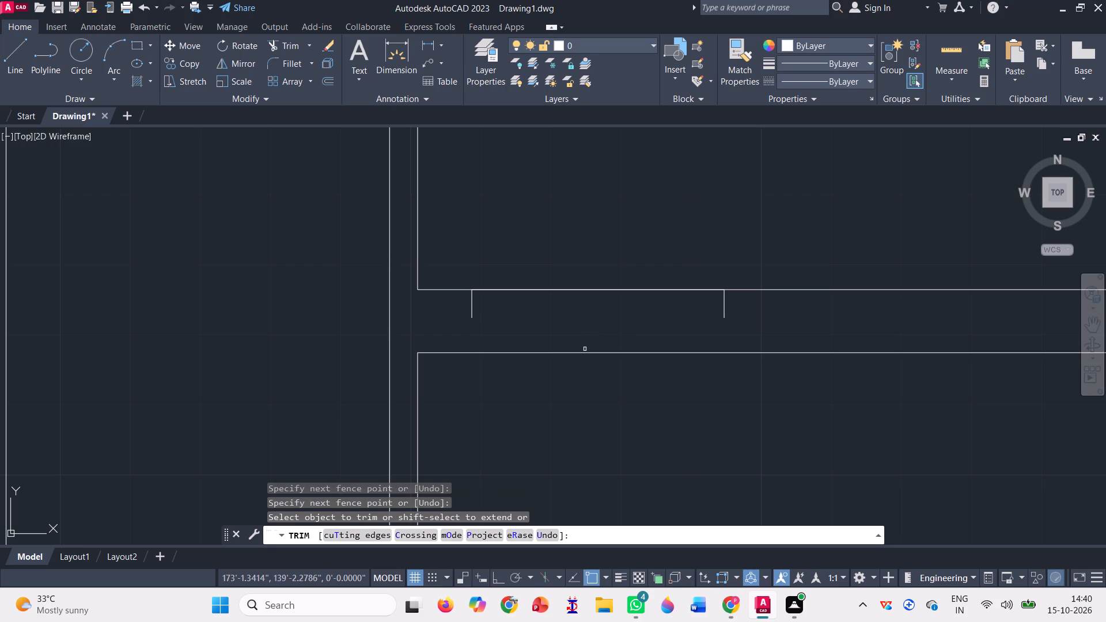
Extend both short sides of the door rectangle in the bottom-right horizontal wall to the wall's lower line.
click(310, 45)
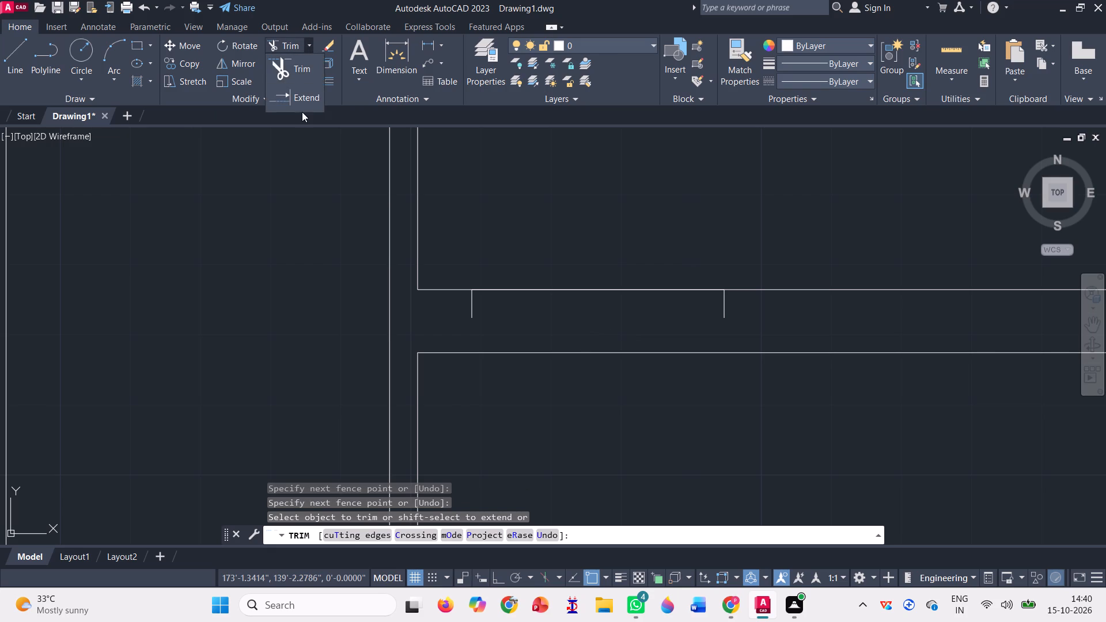
click(302, 99)
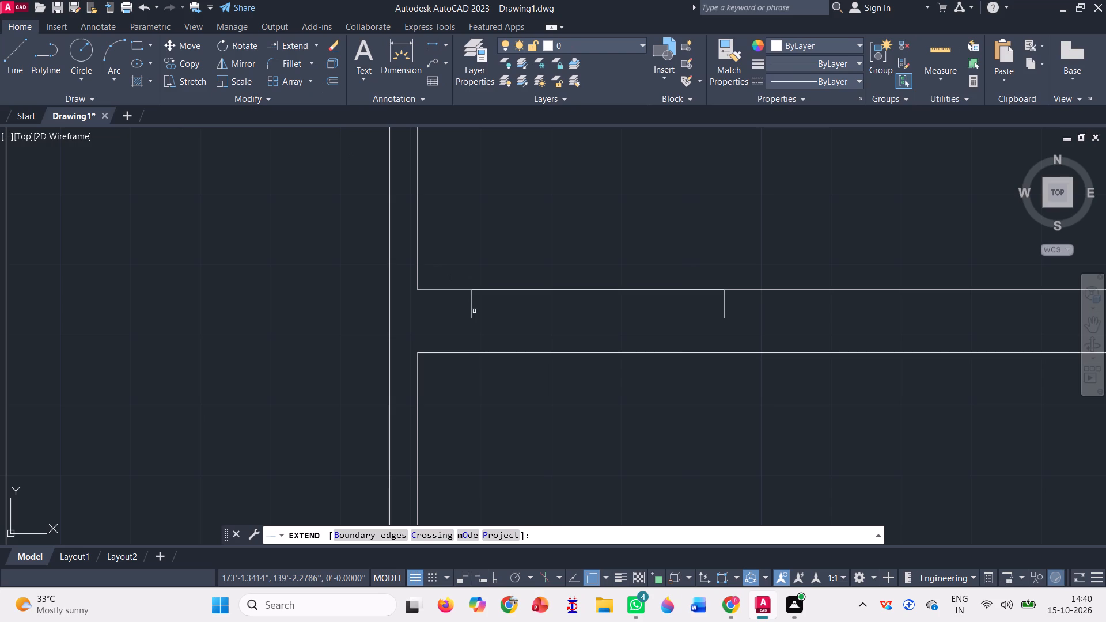
click(470, 308)
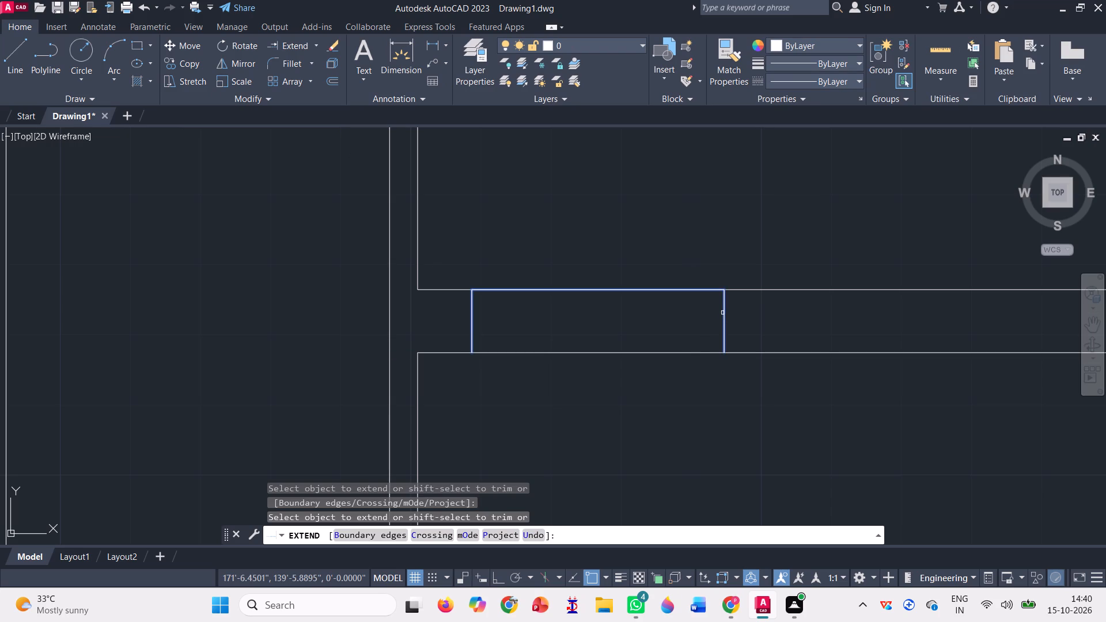
click(722, 312)
key(space)
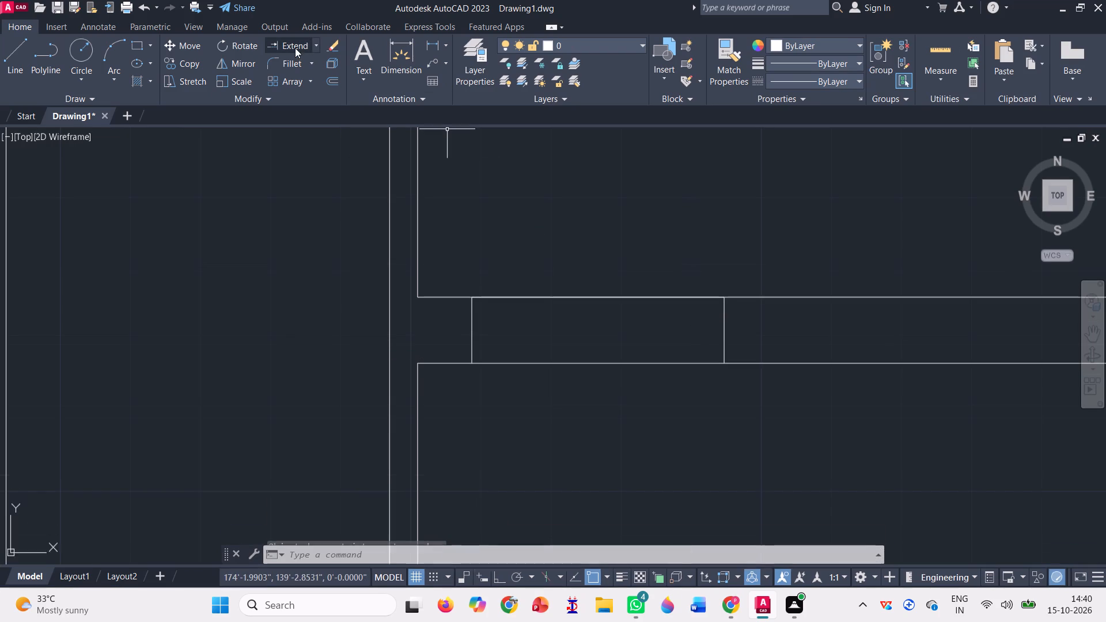
Trim the wall lines between the two door jambs to open the doorway in the bottom-right horizontal wall.
click(317, 45)
click(270, 62)
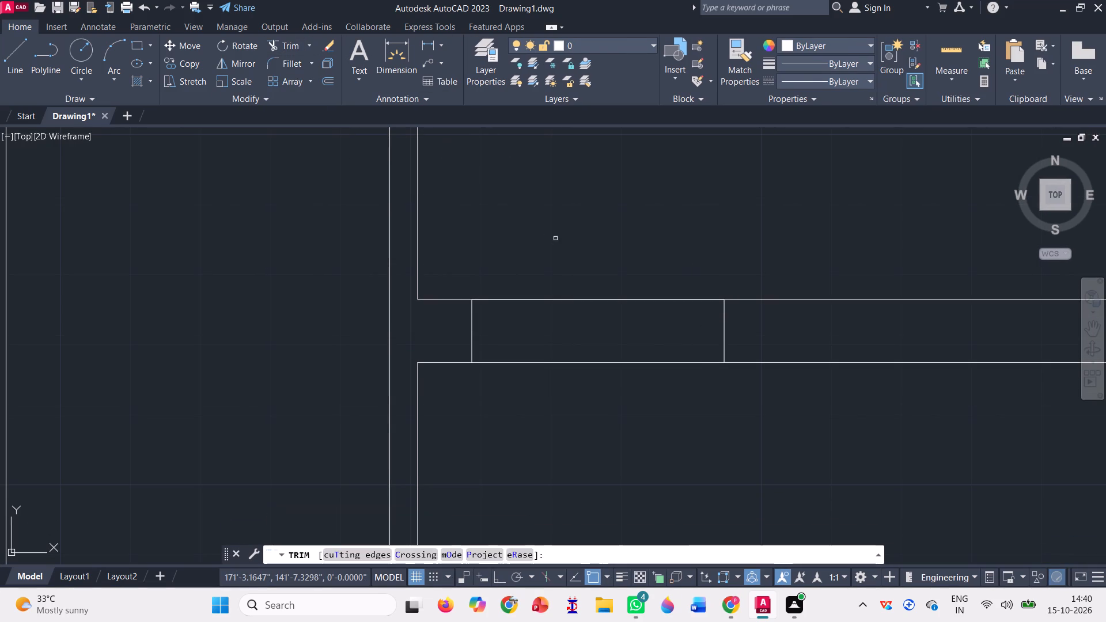
click(560, 259)
click(580, 439)
scroll(499, 396, down, 4)
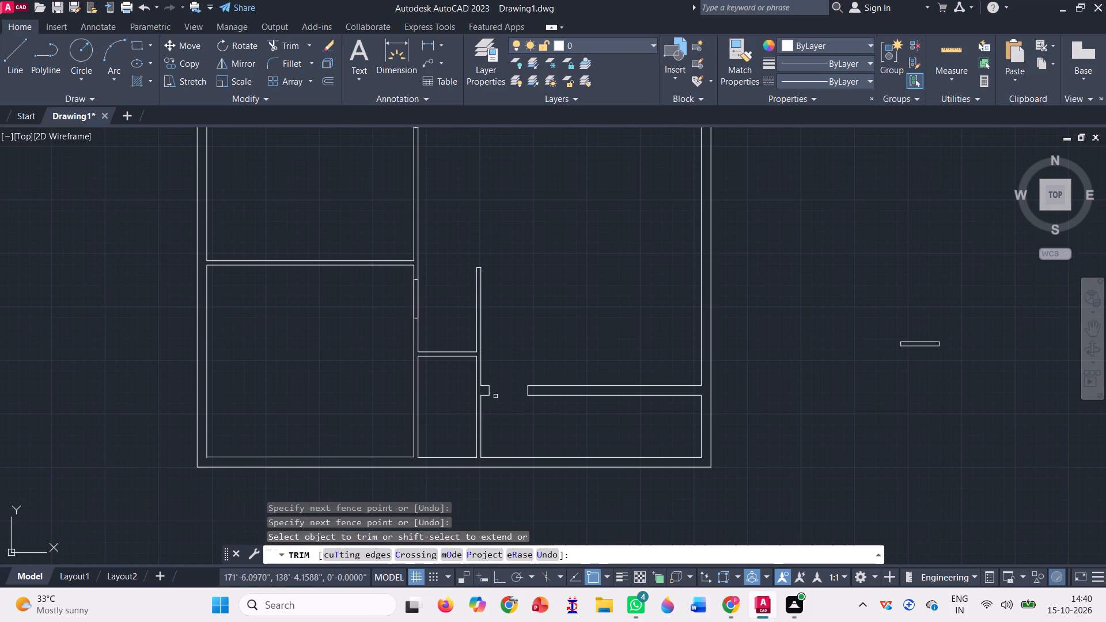
scroll(564, 384, down, 1)
scroll(681, 432, down, 1)
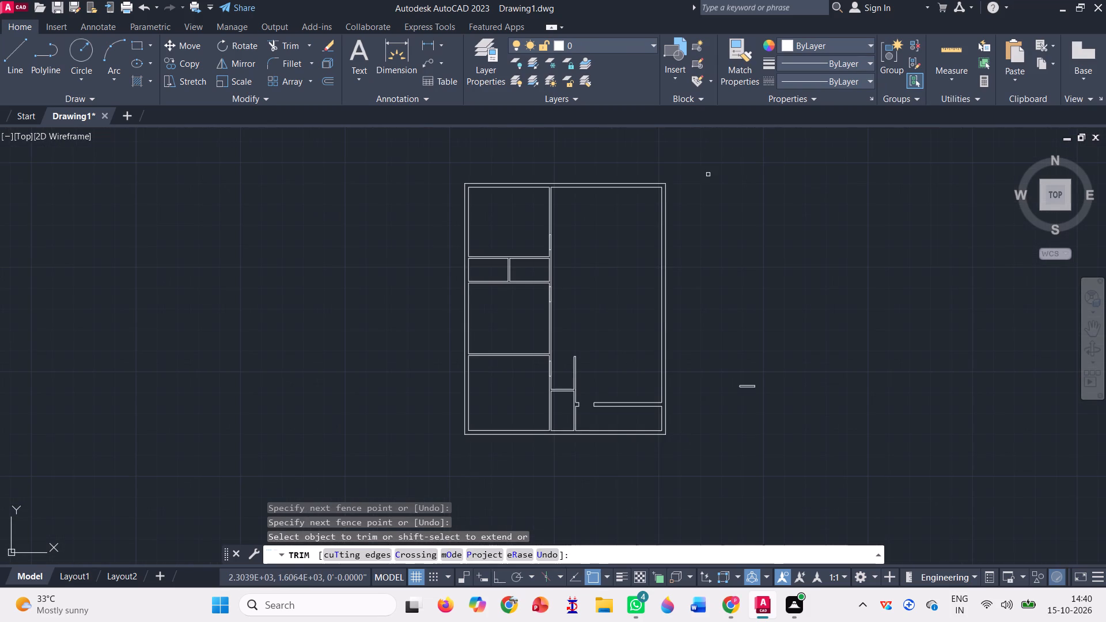
key(Escape)
With Ortho on, draw a horizontal line across the large upper-right room to the right outer wall's inner face, about 5' below the top wall.
scroll(699, 141, up, 1)
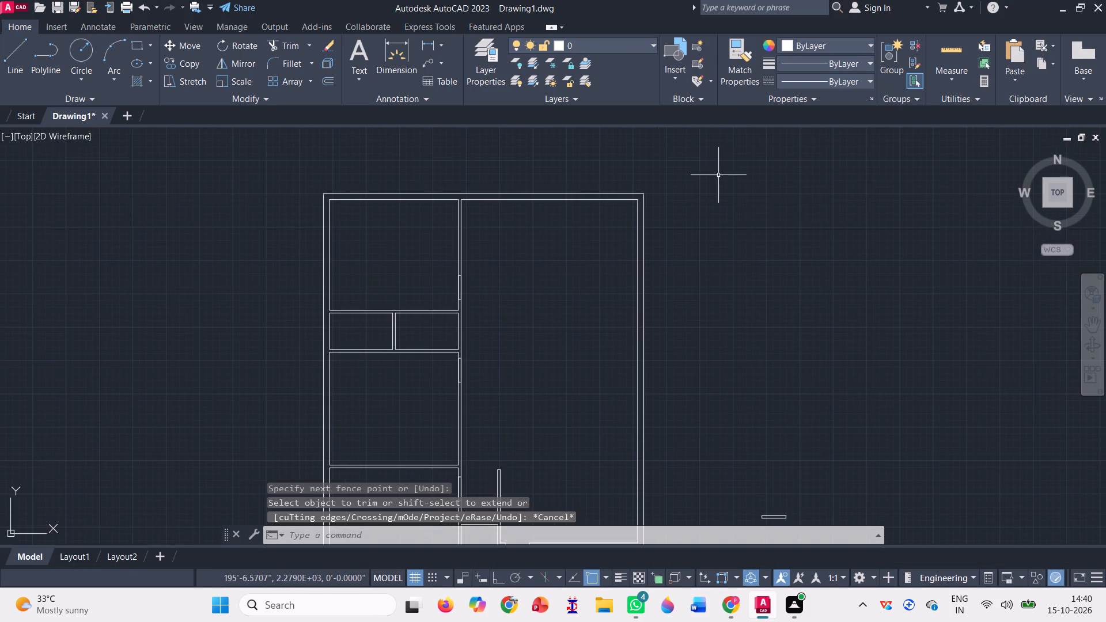
scroll(759, 222, down, 1)
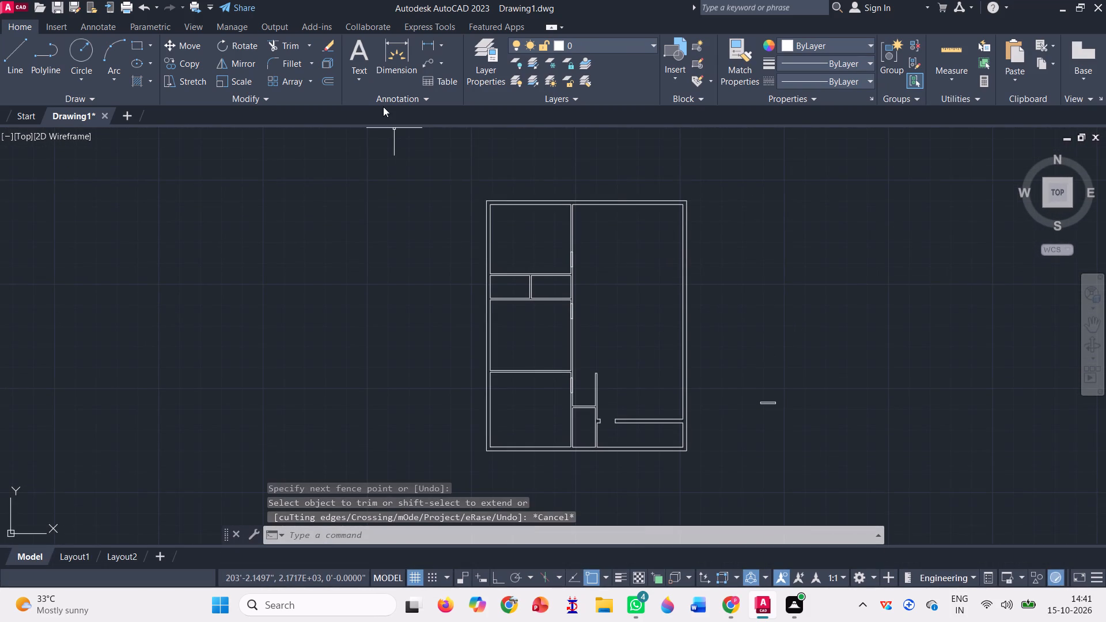
click(17, 51)
scroll(677, 183, up, 1)
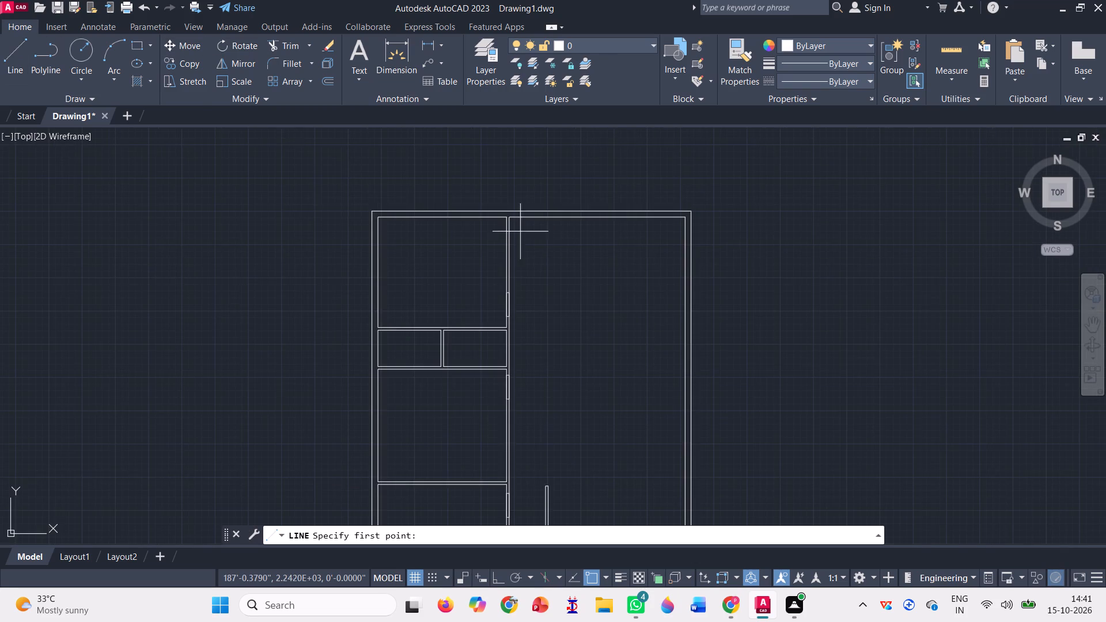
scroll(501, 237, up, 2)
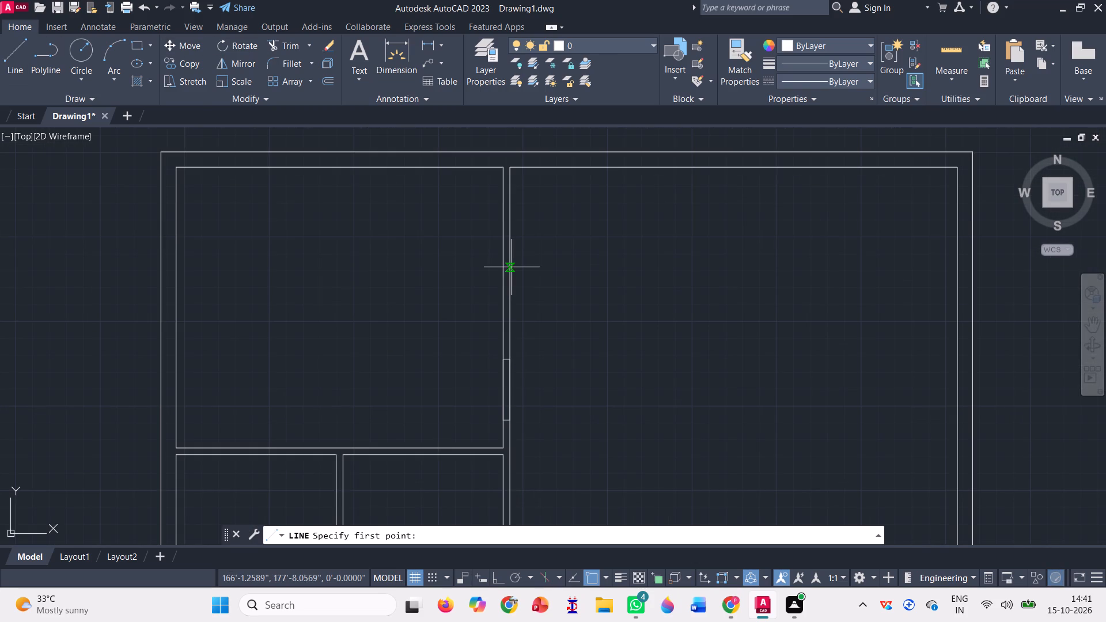
click(512, 267)
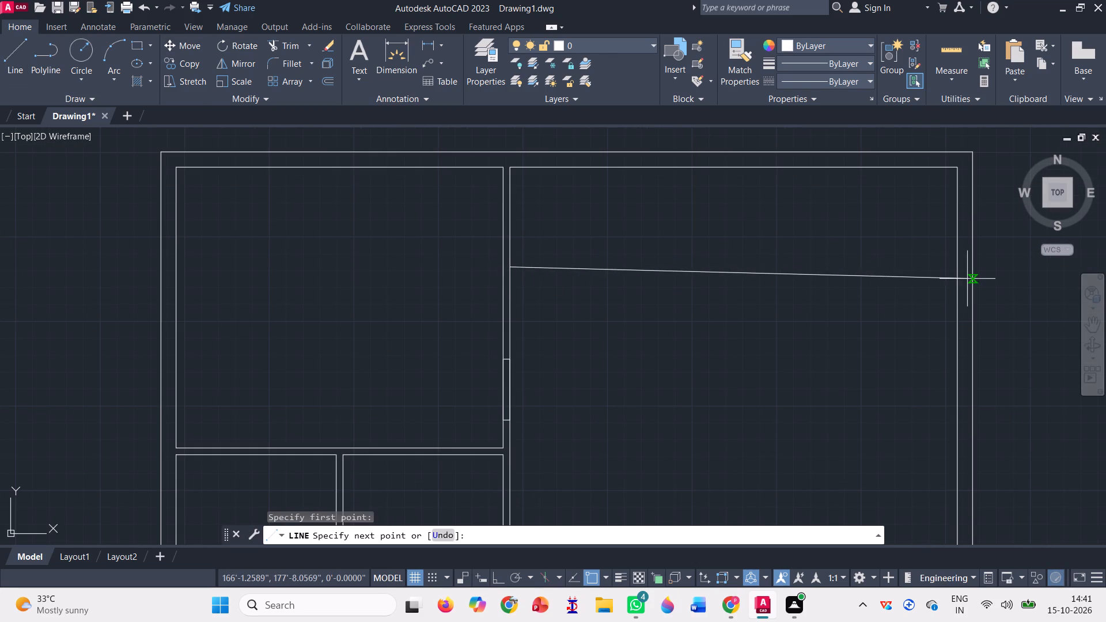
key(F8)
click(961, 269)
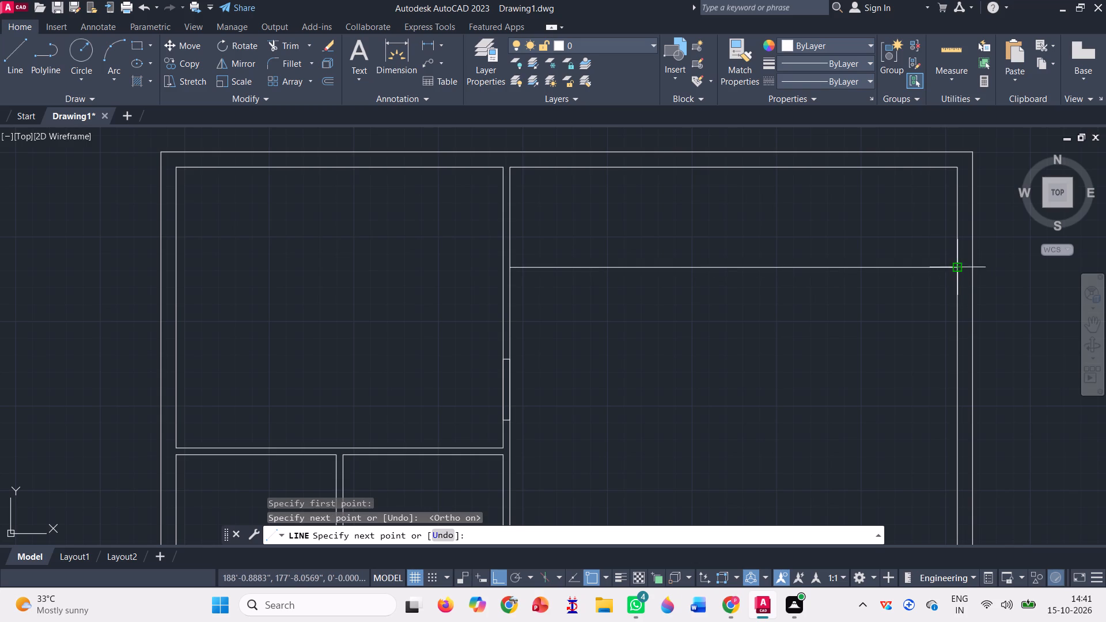
key(space)
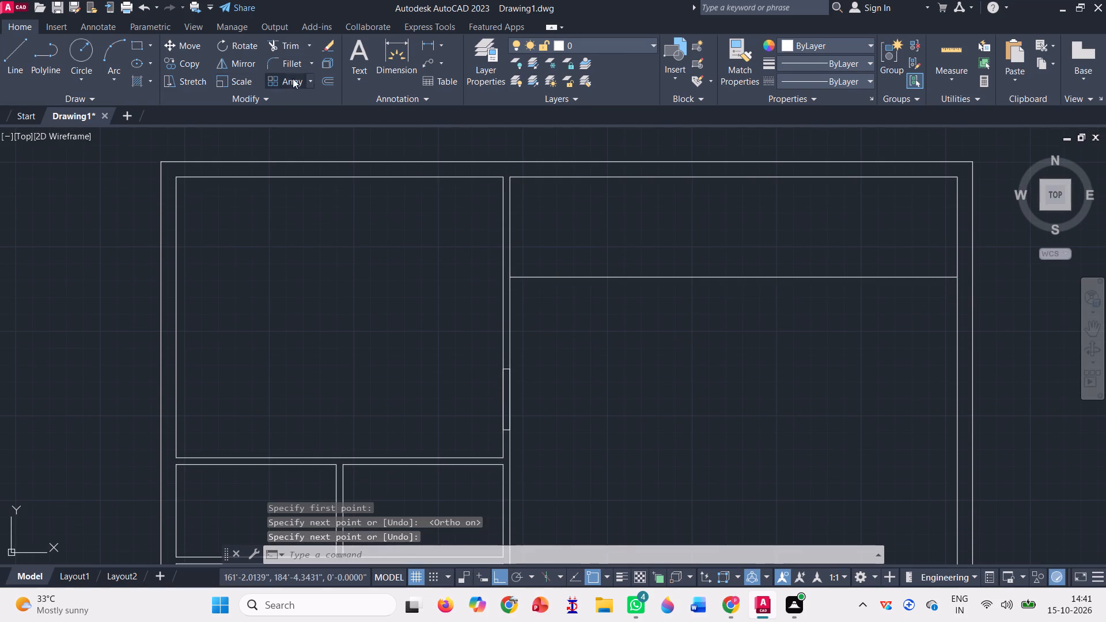
Offset the new horizontal line 4" downward to form a partition across the upper-right room.
click(328, 80)
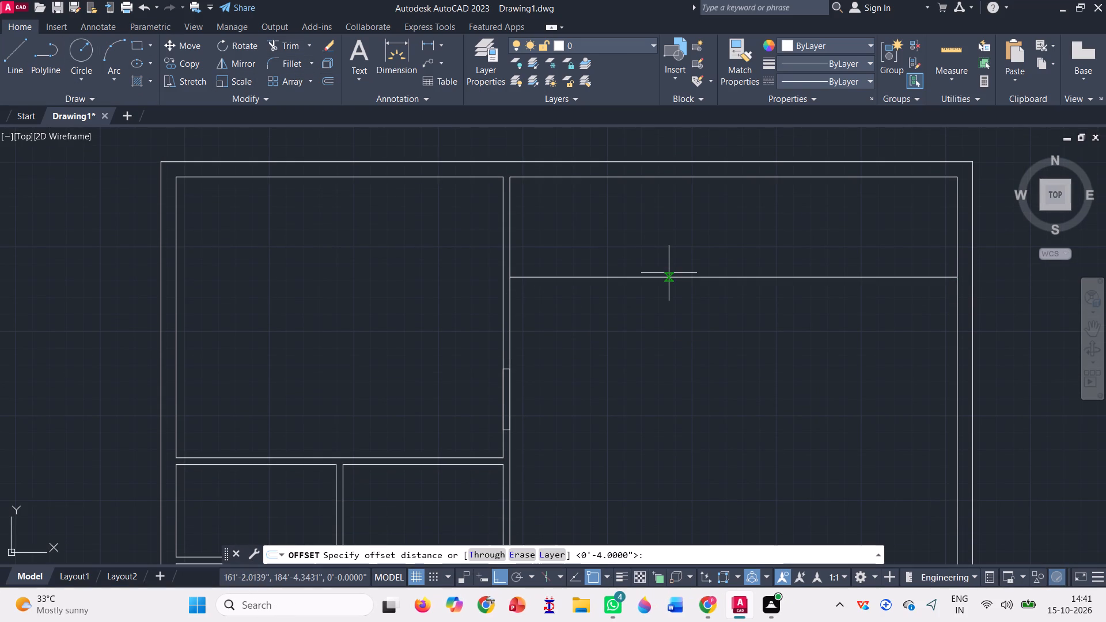
key(space)
click(678, 272)
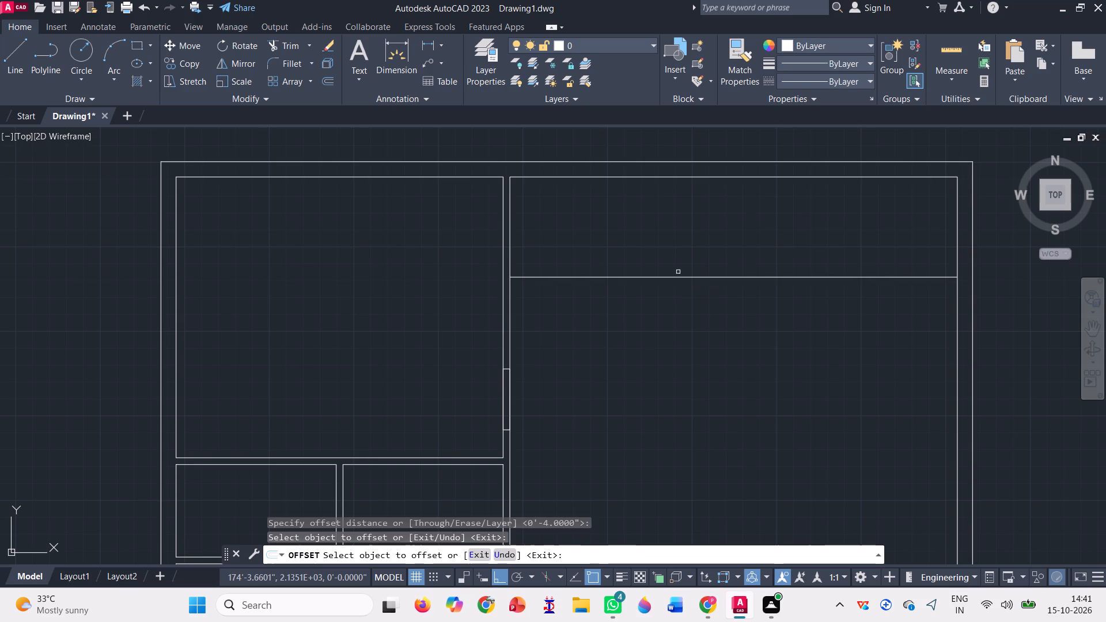
click(676, 277)
click(676, 304)
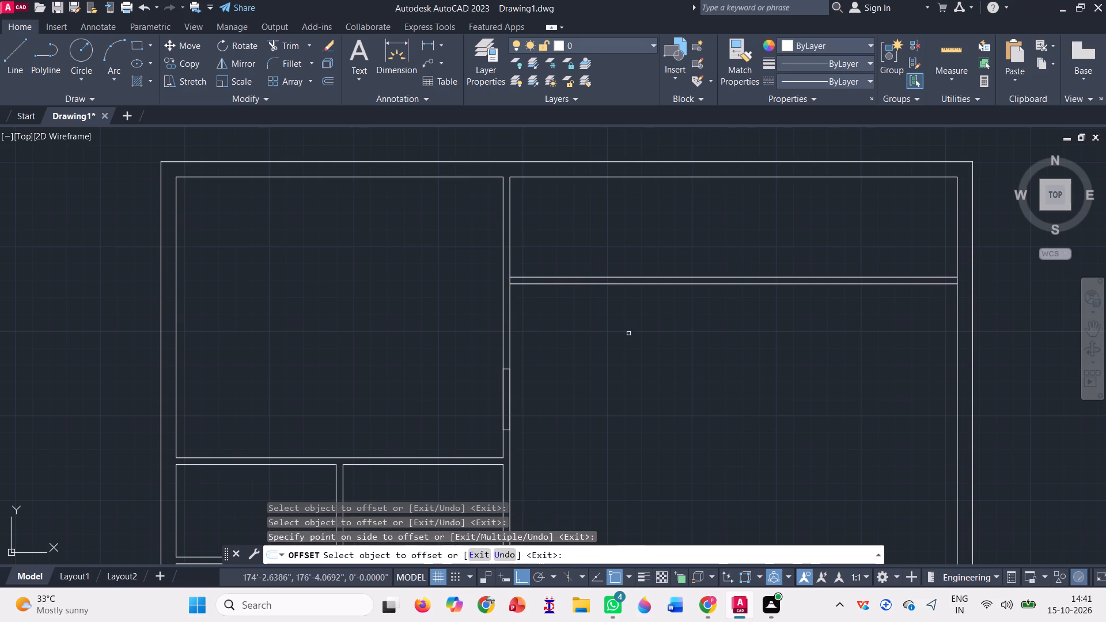
key(space)
Draw a vertical line from the new horizontal partition up to the top wall's inner face, about 7' from the right outer wall.
click(14, 63)
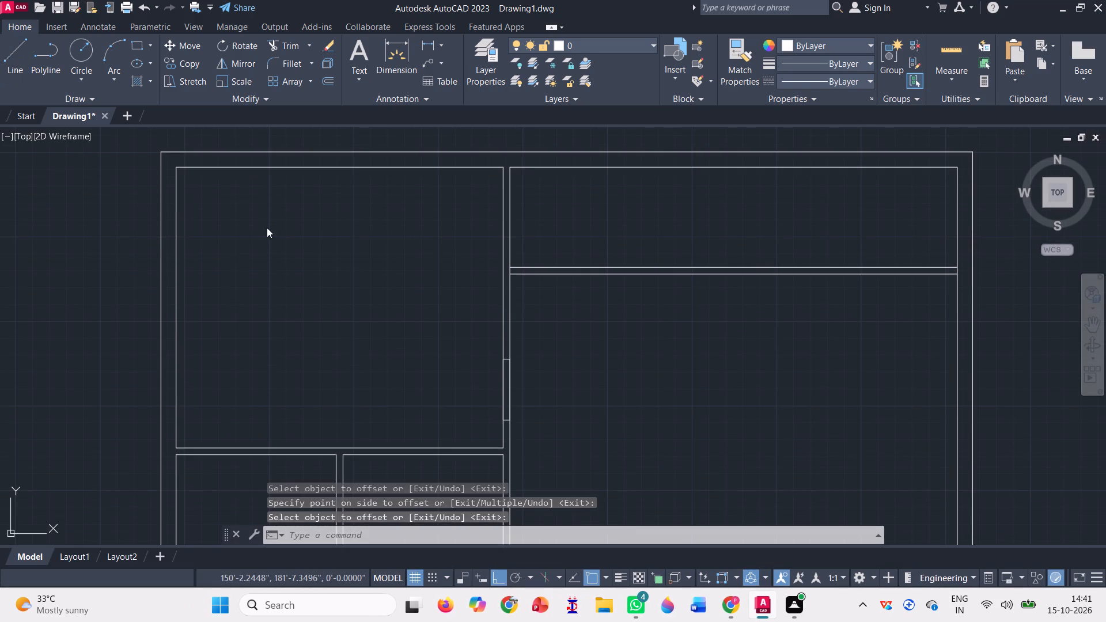
scroll(274, 223, down, 1)
scroll(620, 227, up, 2)
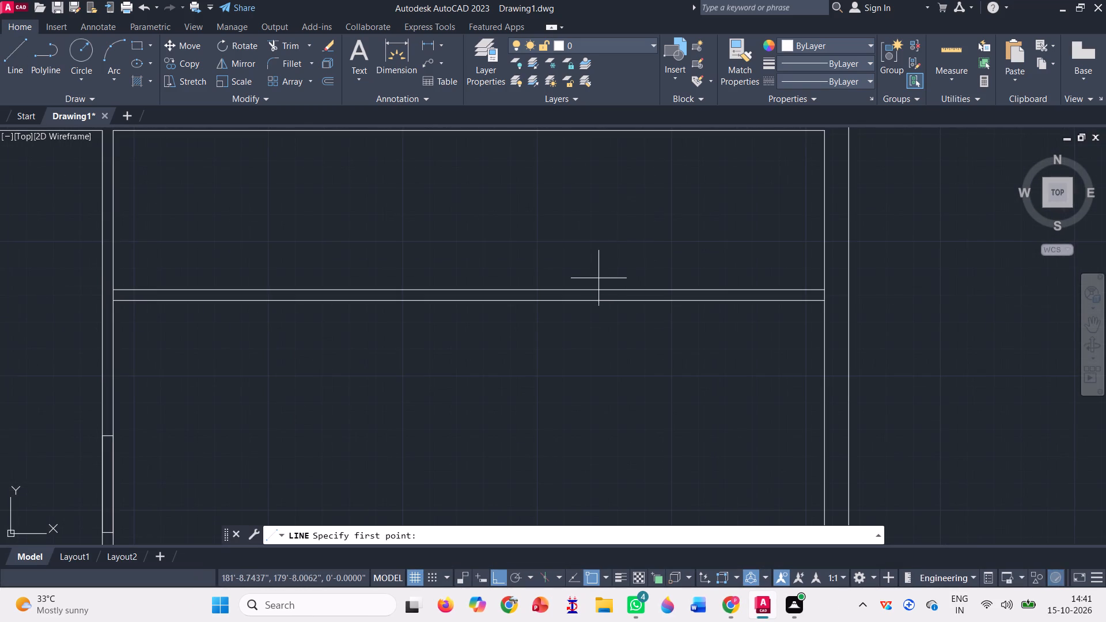
click(594, 285)
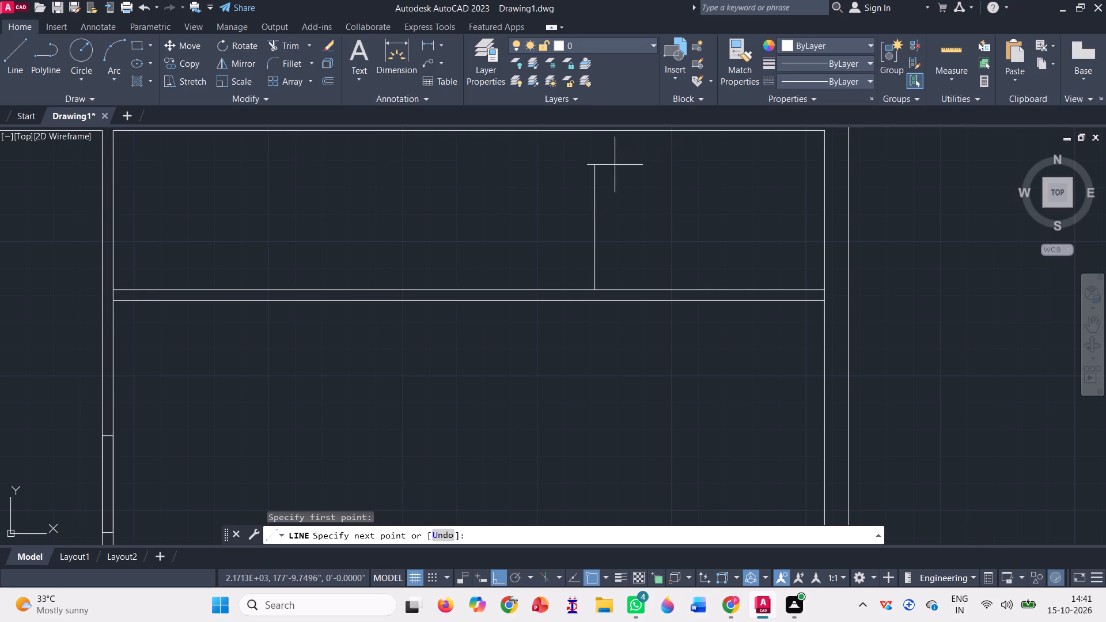
scroll(626, 180, down, 1)
click(602, 151)
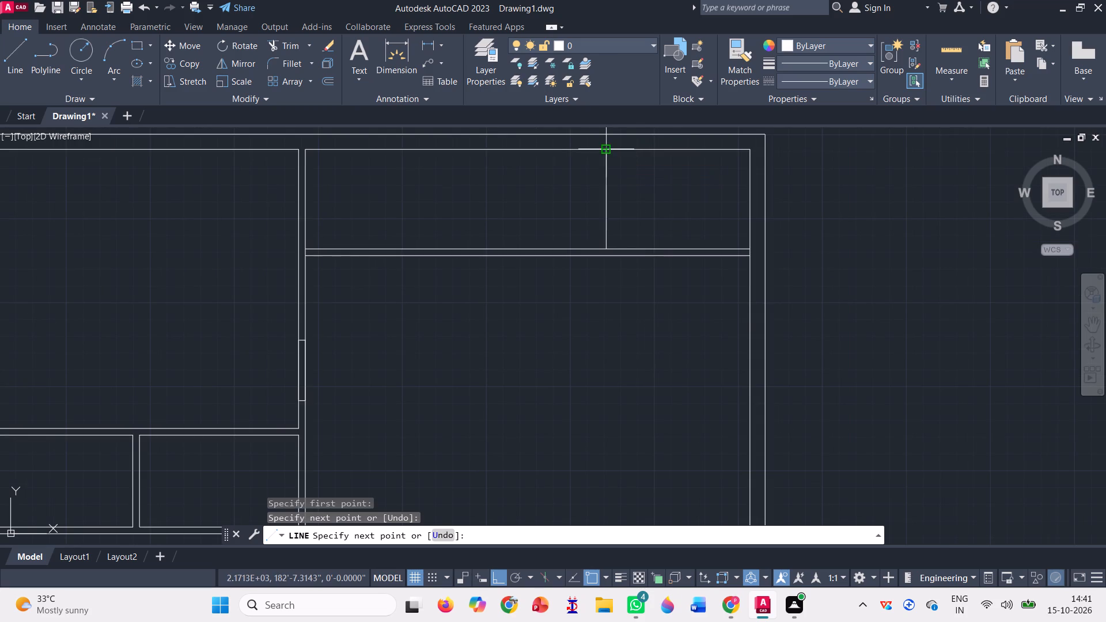
key(space)
Offset the new vertical line 4" to the left to form the short partition.
click(324, 78)
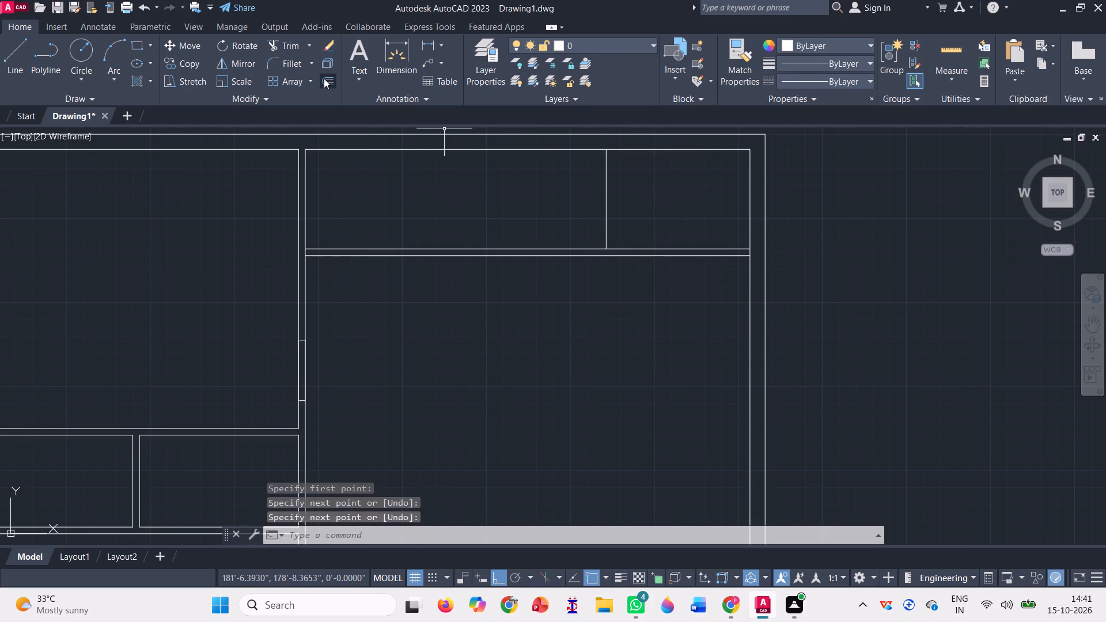
key(space)
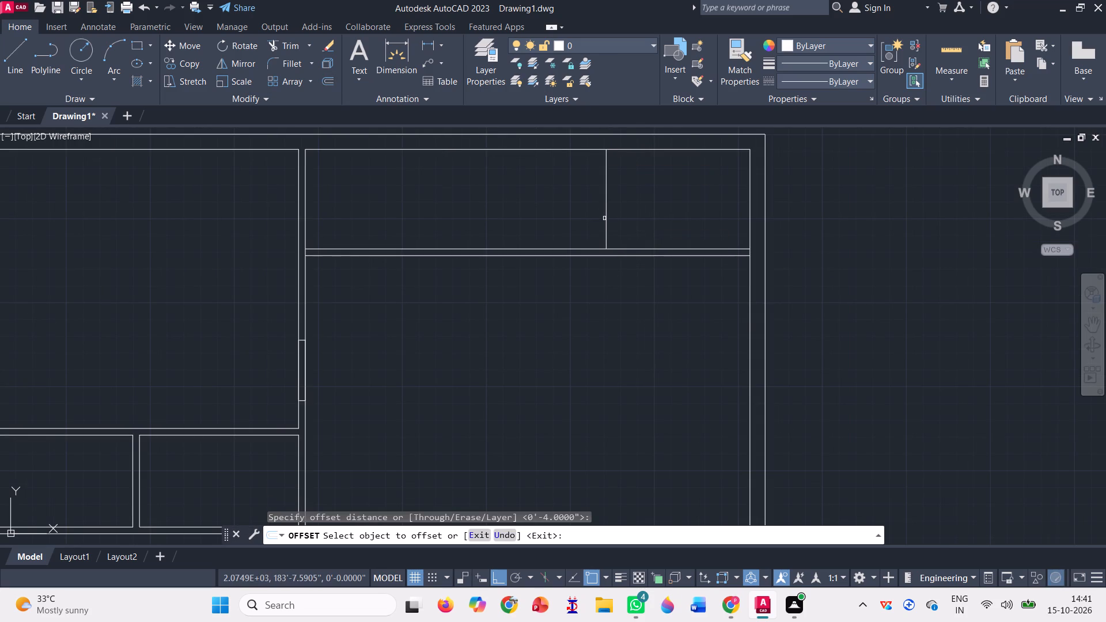
click(606, 223)
click(592, 221)
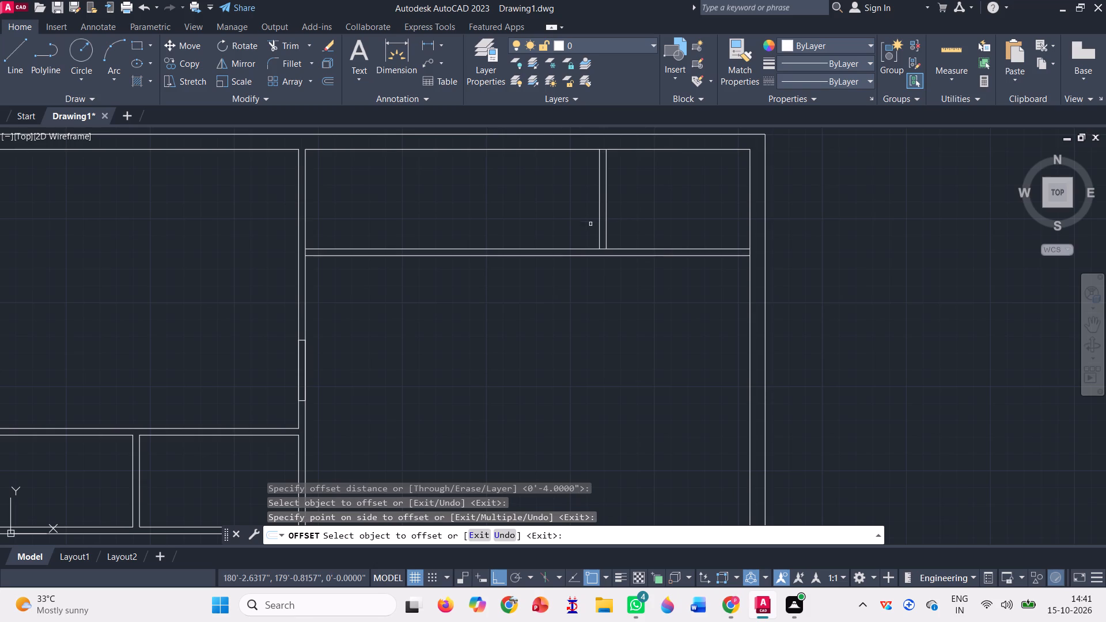
key(space)
Trim the wall lines crossing the short vertical partition at the top wall and at the horizontal partition.
click(294, 45)
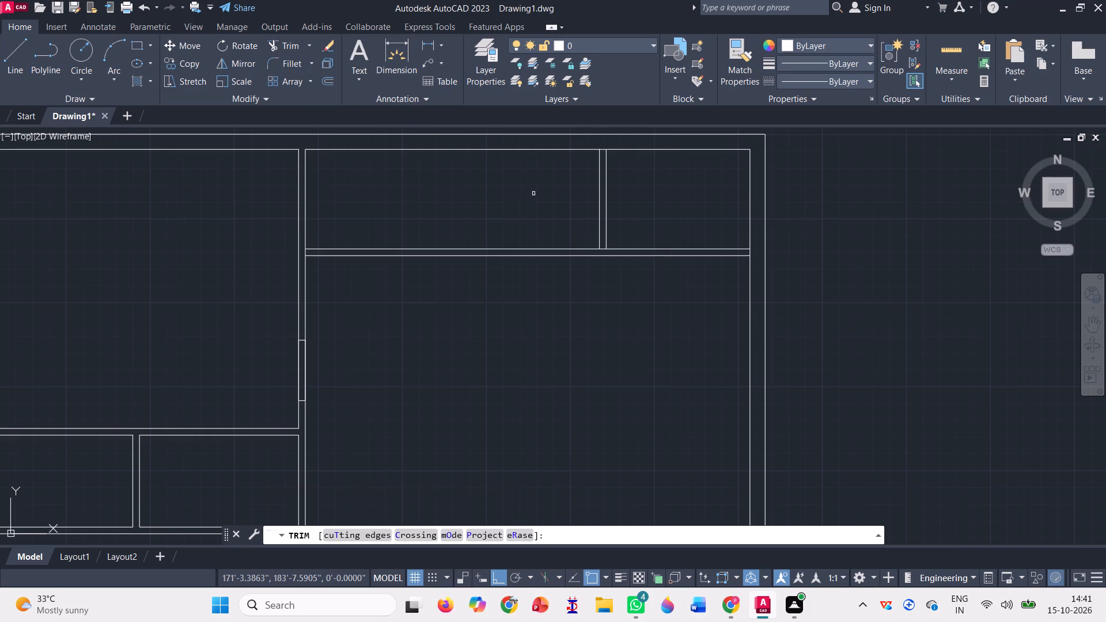
scroll(606, 143, up, 2)
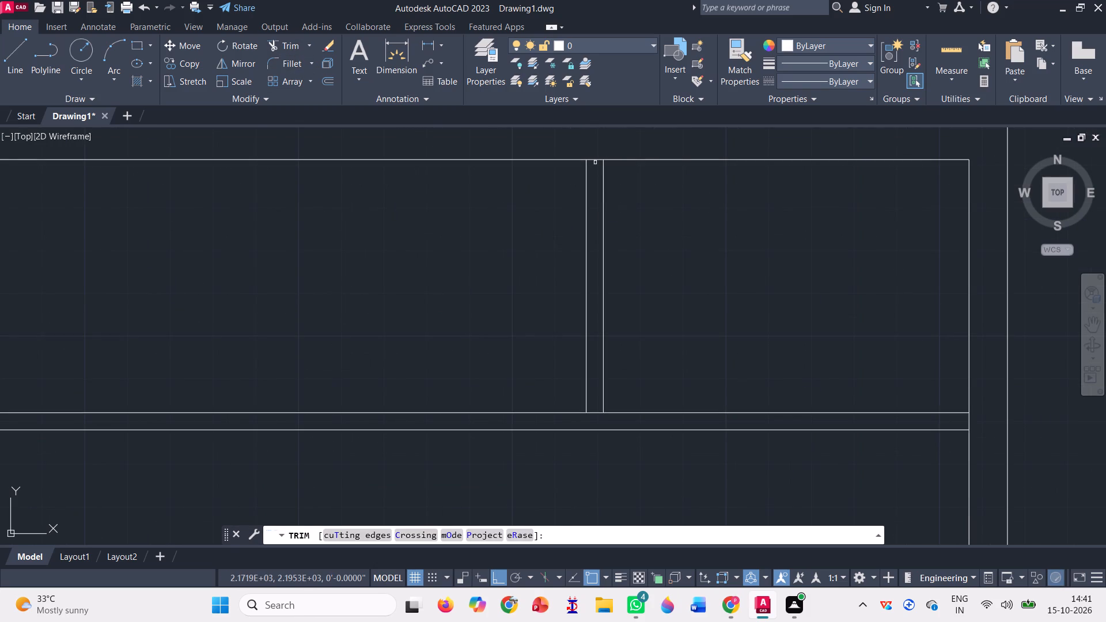
click(596, 160)
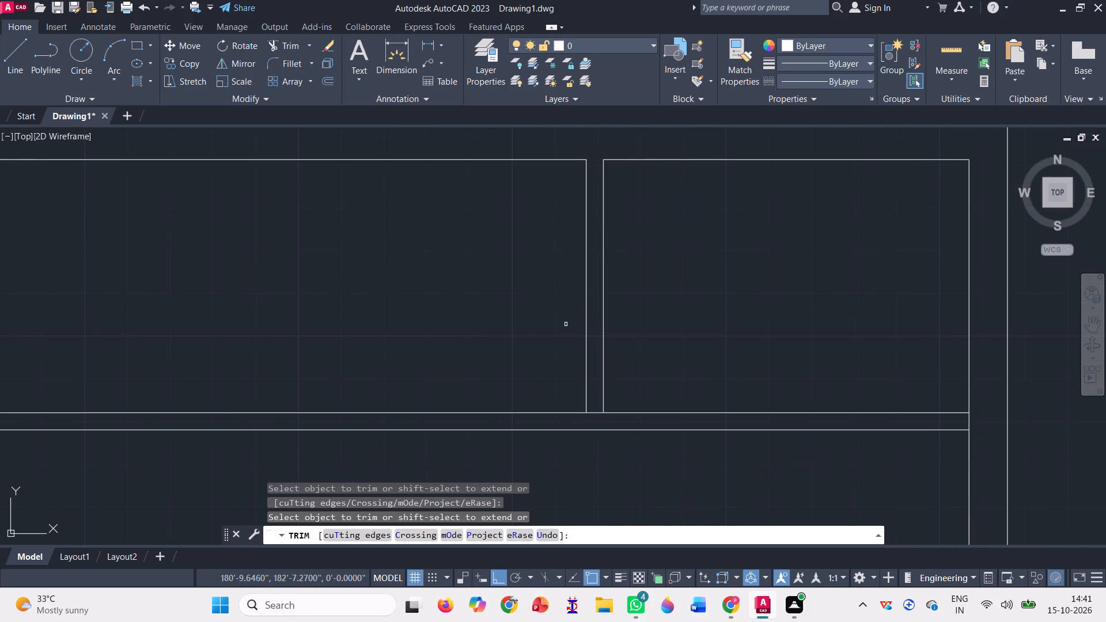
scroll(566, 323, up, 2)
click(612, 468)
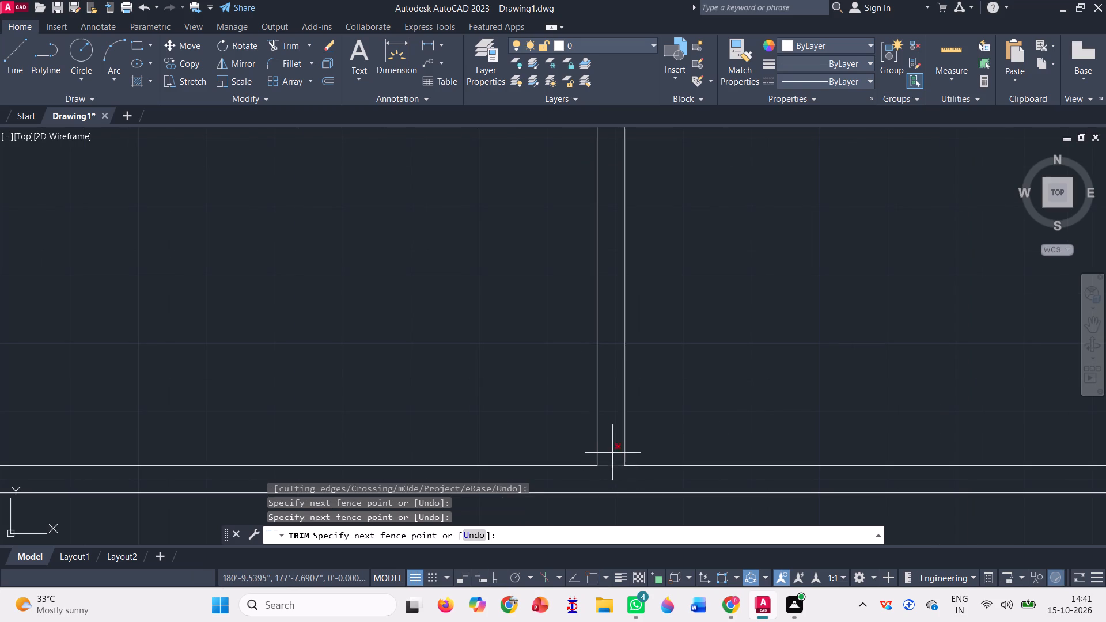
click(614, 451)
Trim the wall line segments between the new horizontal partition's faces at its right and left ends.
scroll(683, 349, down, 2)
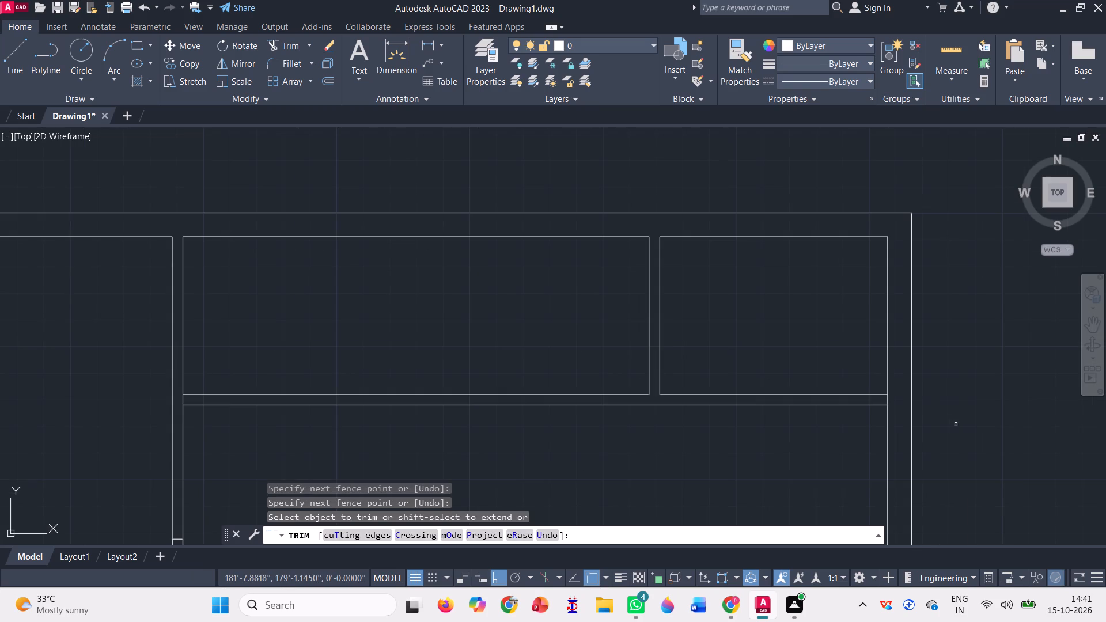
scroll(910, 400, up, 3)
click(799, 396)
click(825, 401)
scroll(852, 376, down, 1)
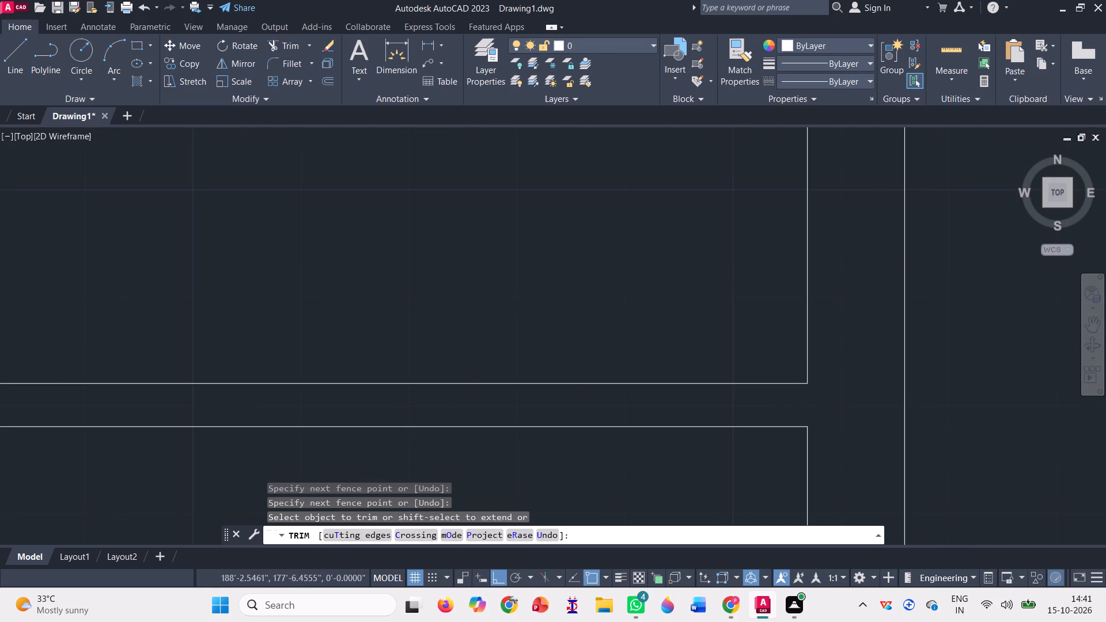
scroll(852, 376, down, 2)
scroll(127, 367, up, 3)
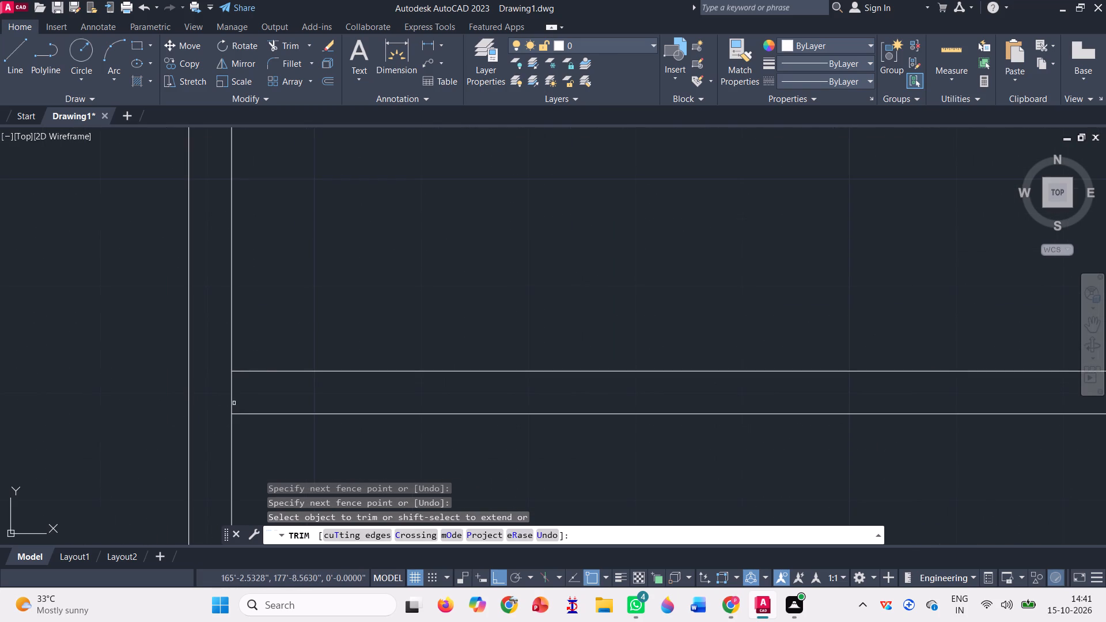
click(235, 402)
click(221, 389)
scroll(221, 391, down, 2)
scroll(335, 401, down, 1)
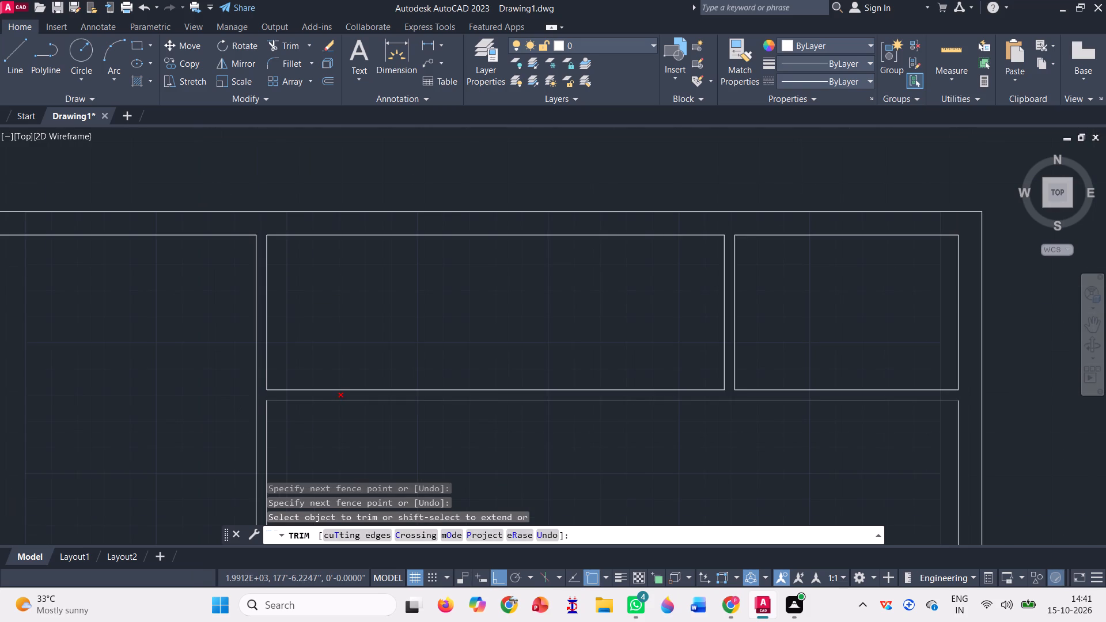
scroll(346, 322, down, 1)
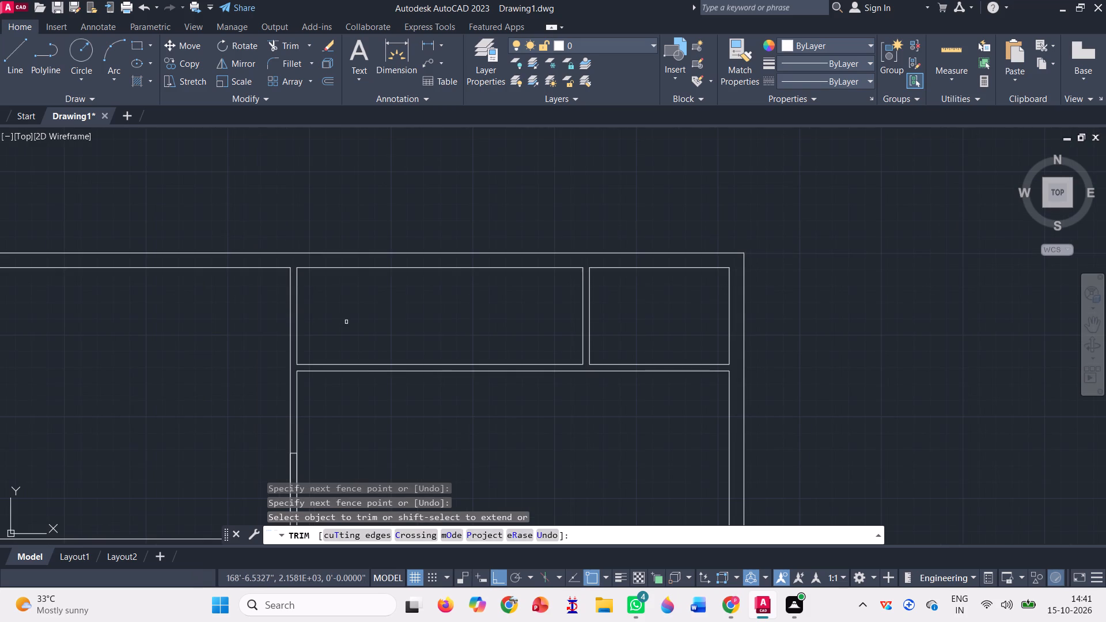
key(Escape)
Draw a short vertical line across the top wall's thickness, continuing the left face of the short upper-right partition.
click(17, 59)
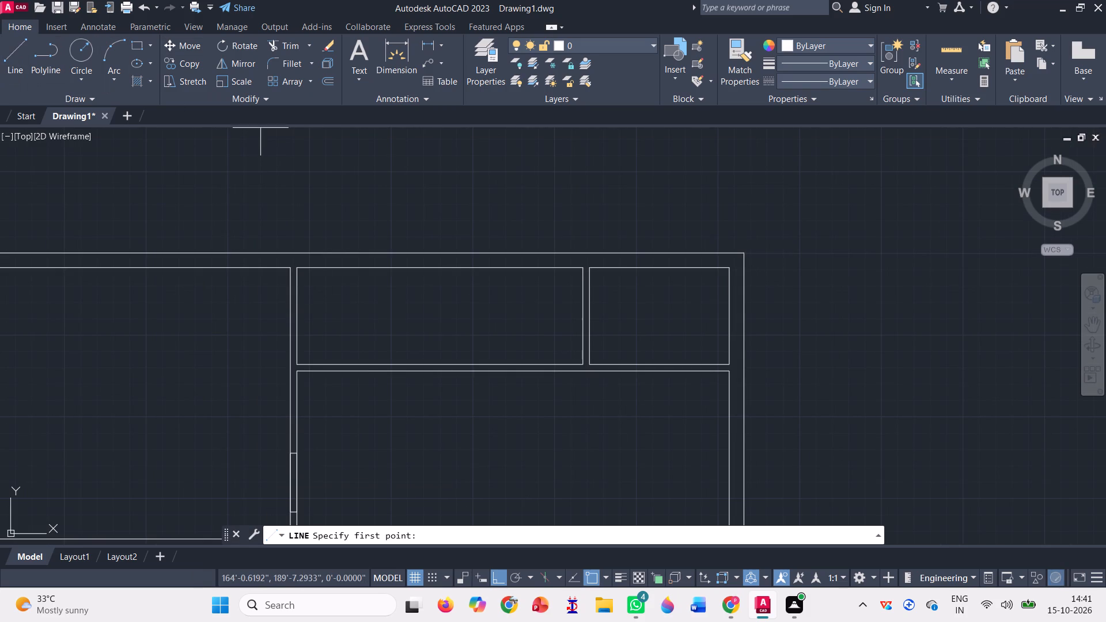
scroll(540, 242, up, 2)
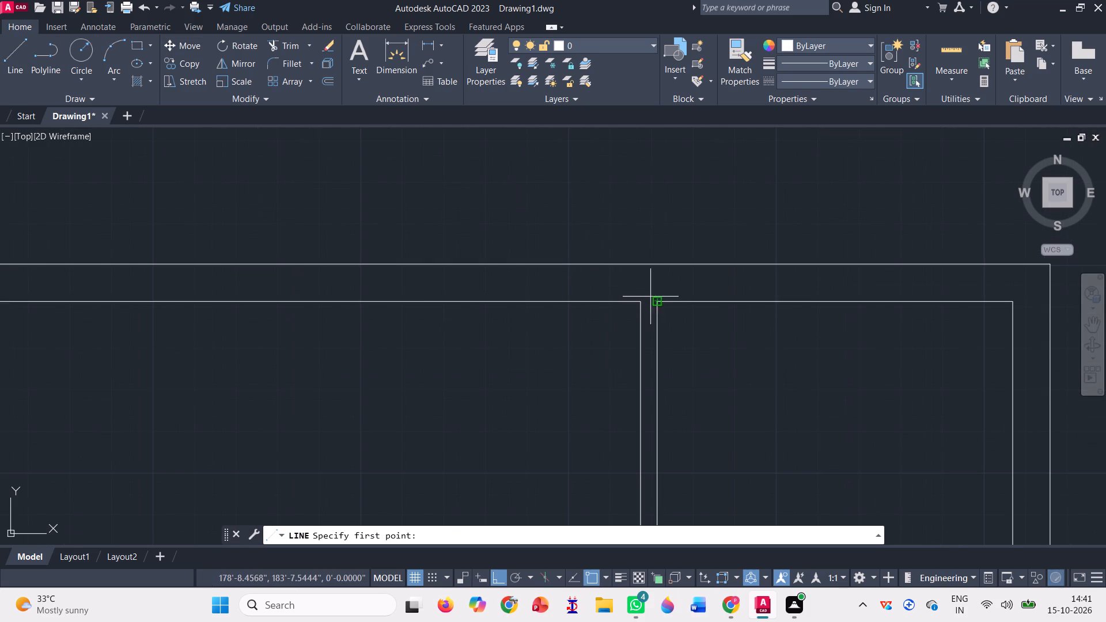
click(635, 297)
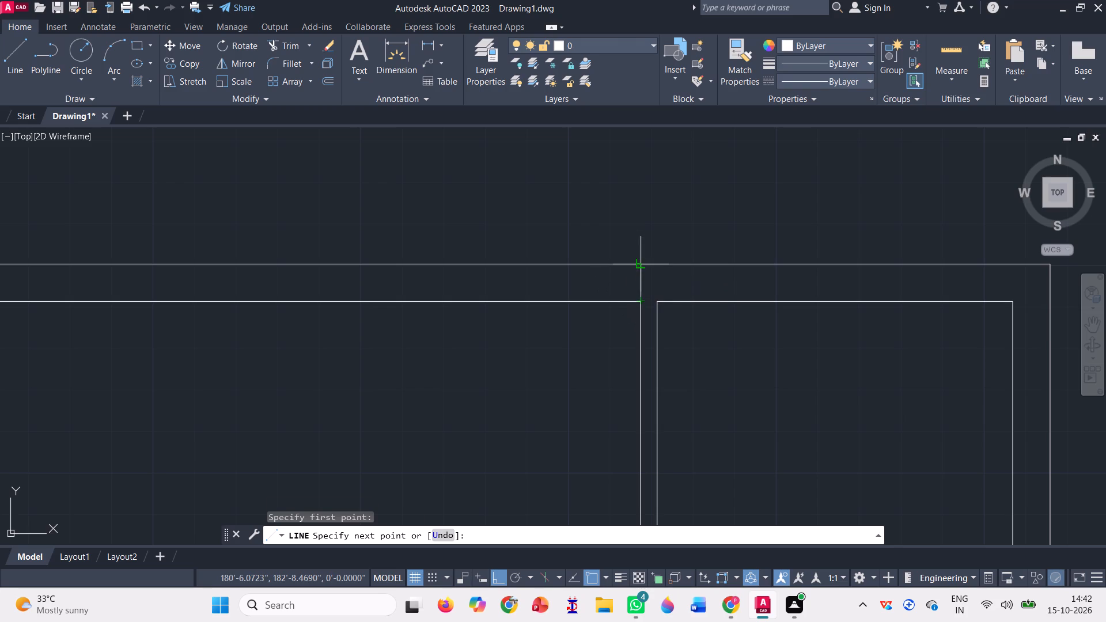
click(640, 261)
scroll(692, 230, down, 1)
key(space)
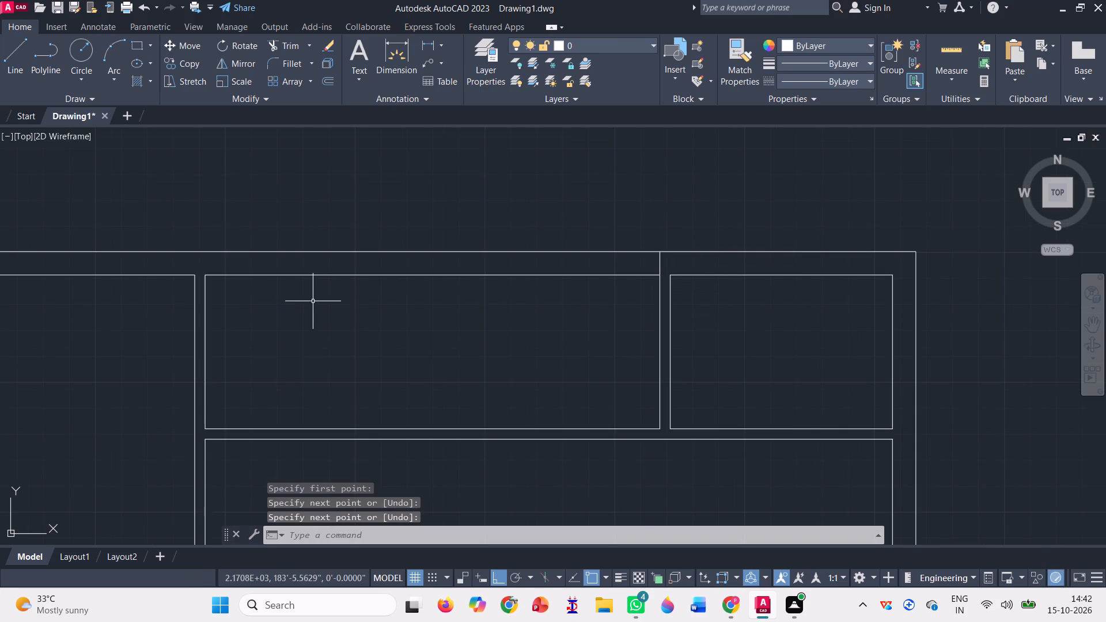
Draw a line across the top wall's thickness, continuing the right face of the long vertical partition up to the outer face.
key(l)
key(Return)
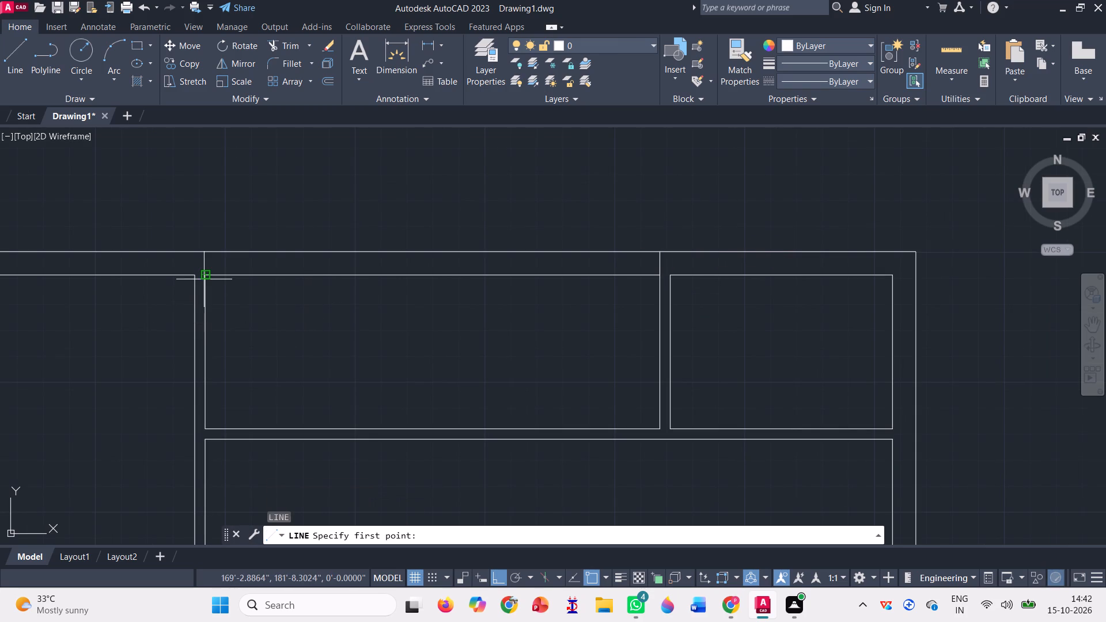
click(204, 276)
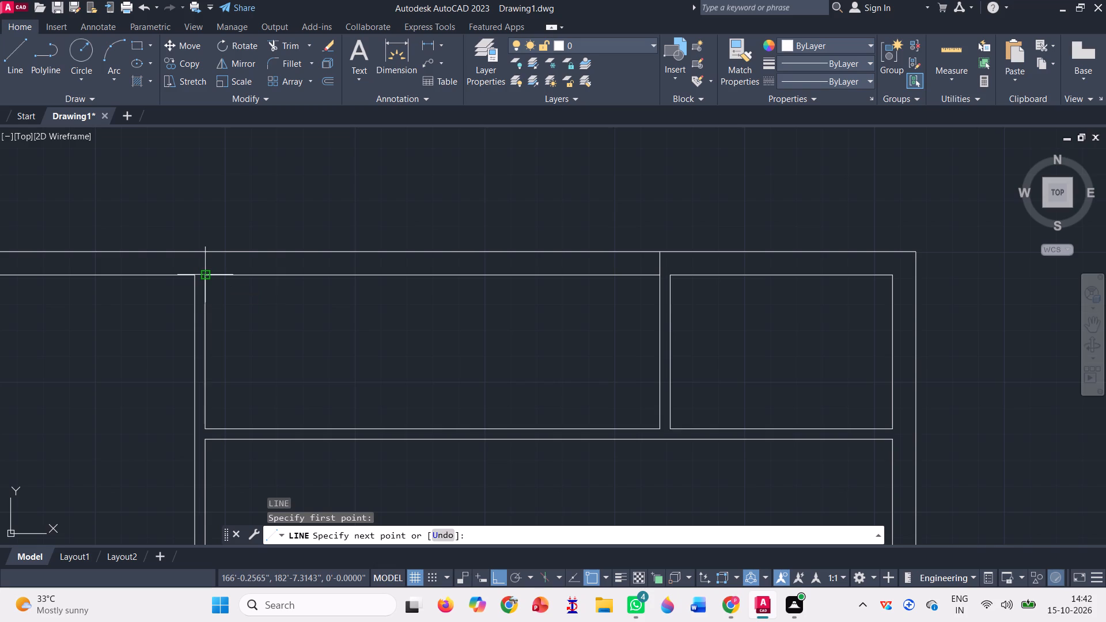
scroll(202, 272, up, 2)
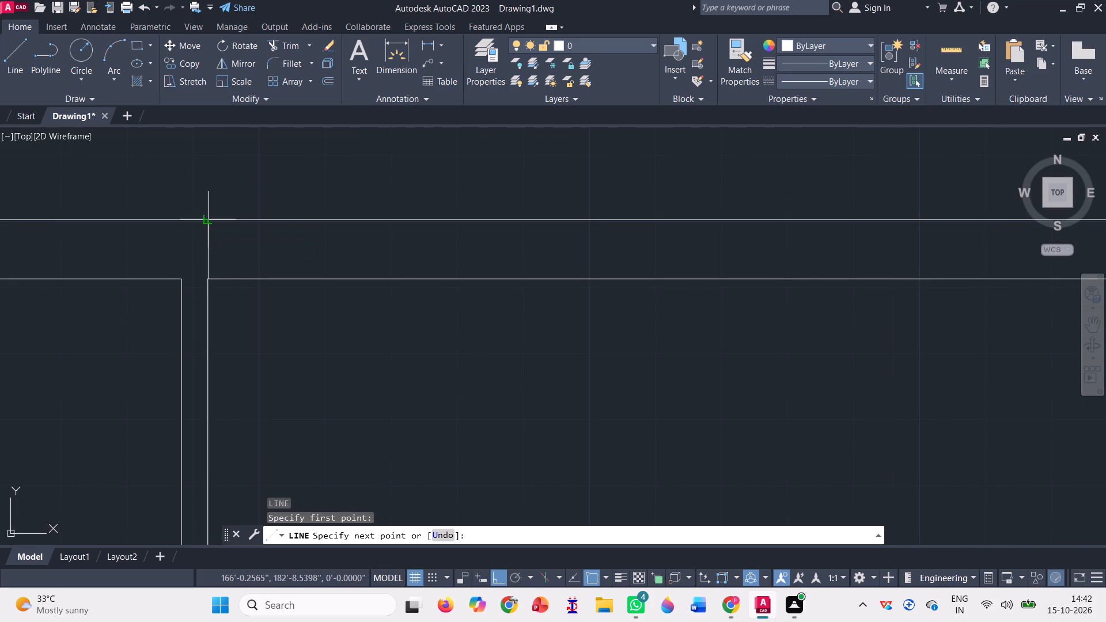
click(210, 215)
key(space)
scroll(255, 169, down, 2)
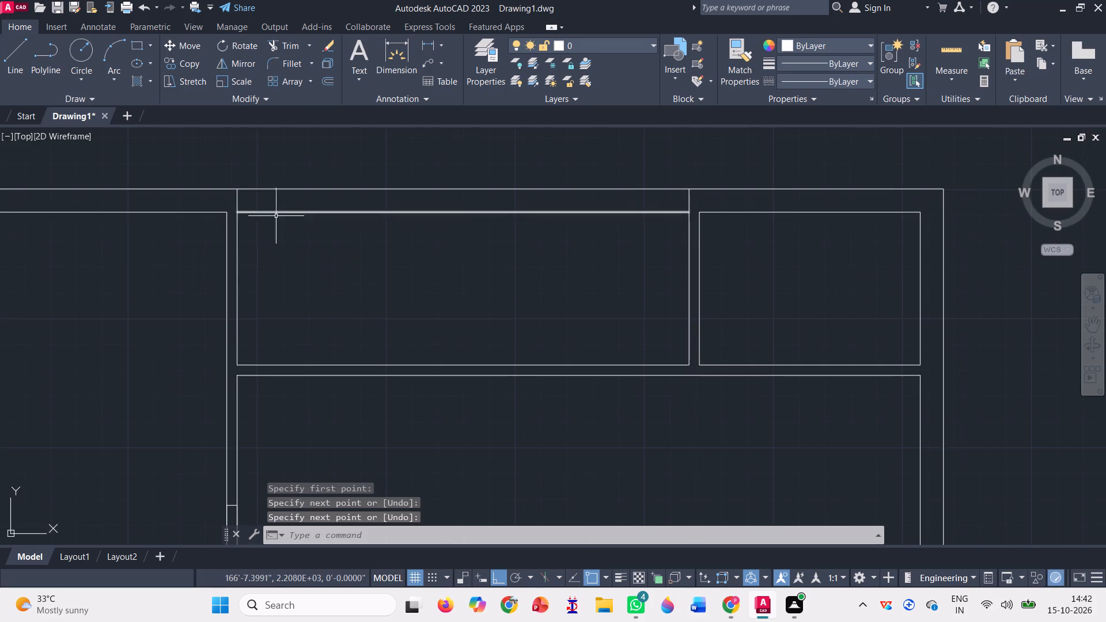
Draw a line across the bottom wall's thickness, continuing the right face of the partition beside the lower-right room.
scroll(291, 227, down, 2)
scroll(349, 197, down, 1)
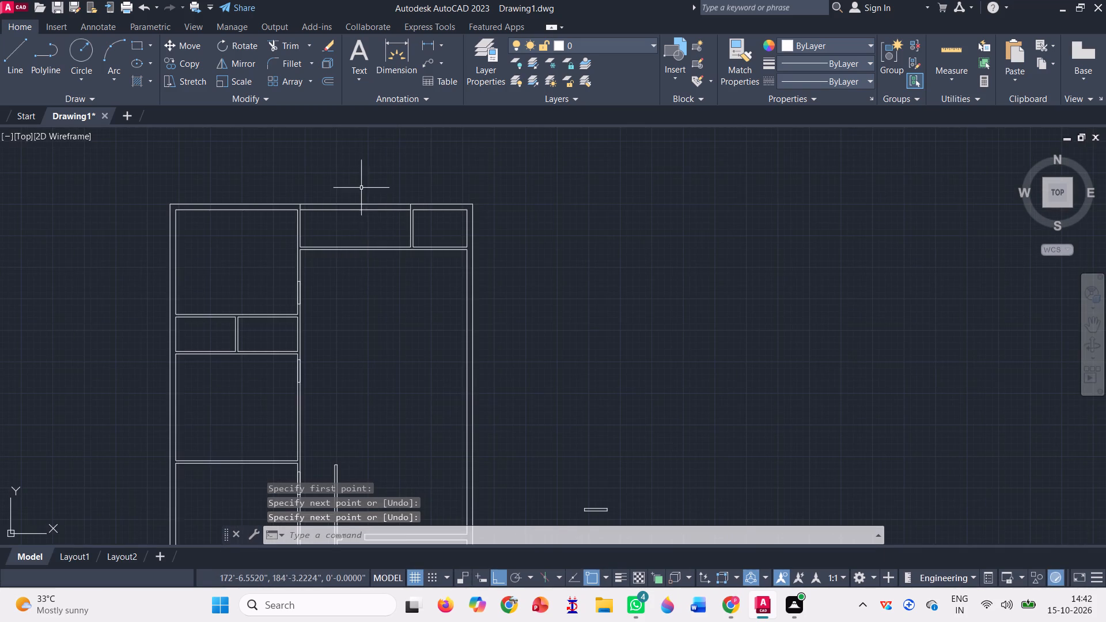
scroll(361, 188, down, 1)
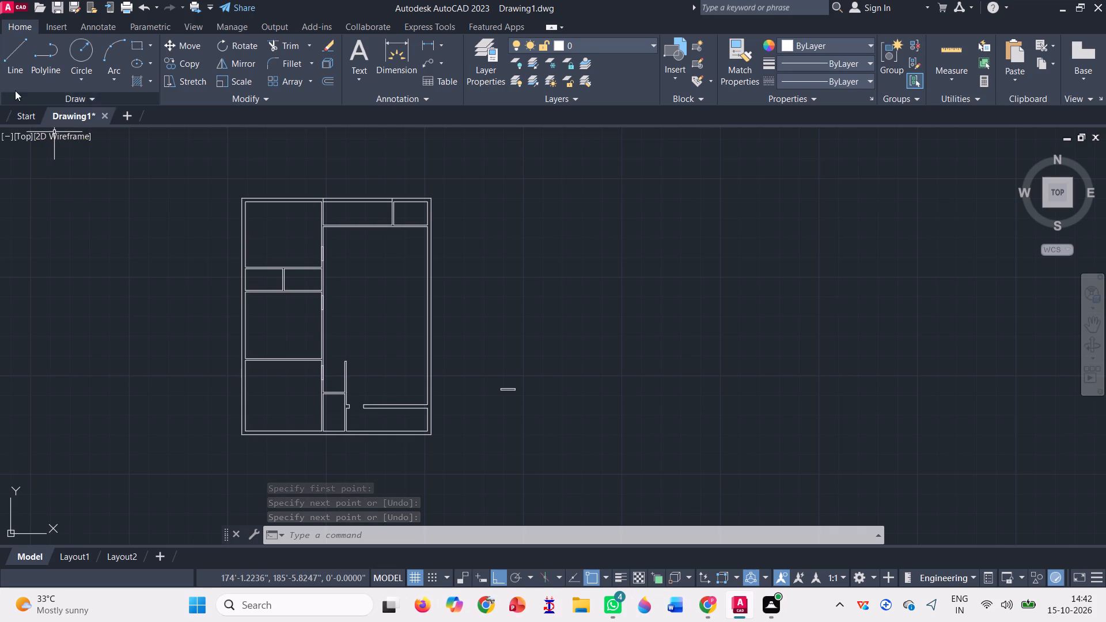
click(6, 52)
scroll(388, 461, up, 1)
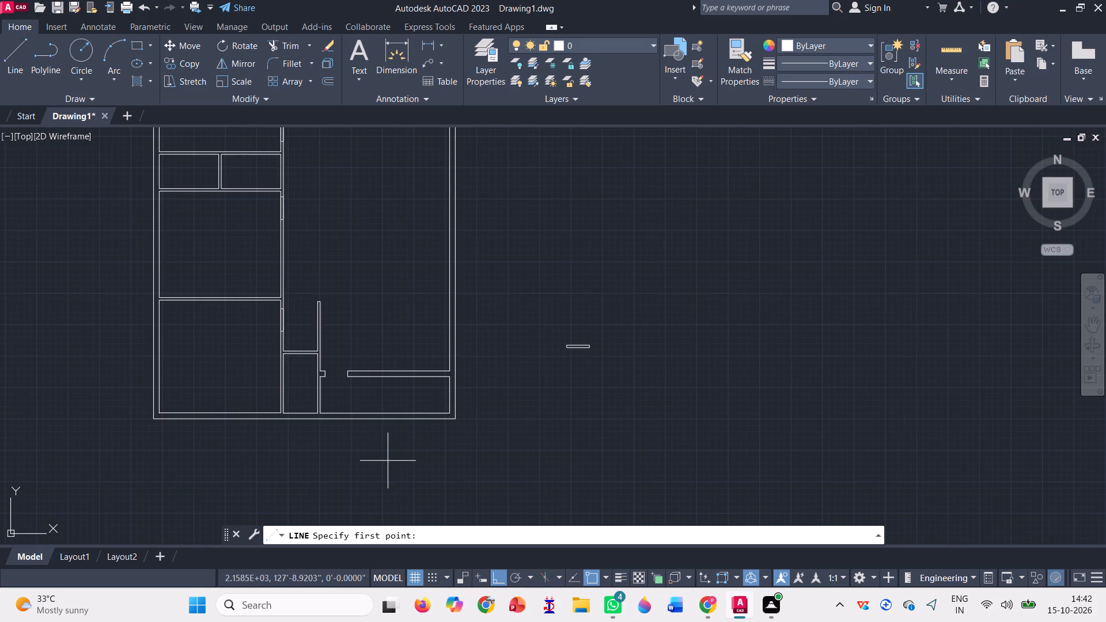
scroll(435, 410, up, 3)
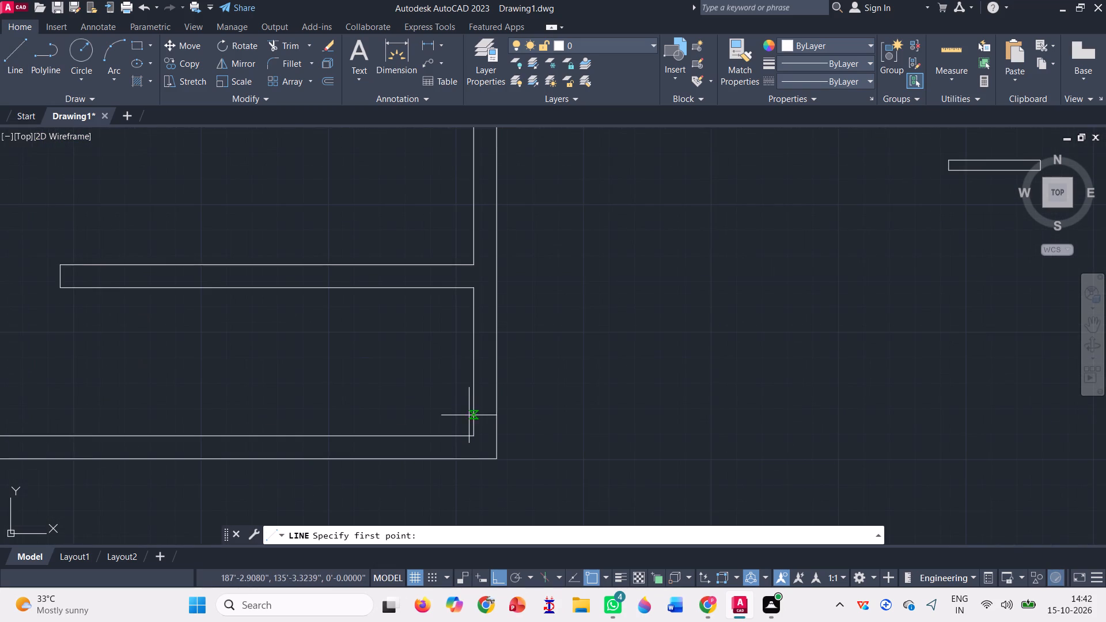
scroll(471, 415, down, 2)
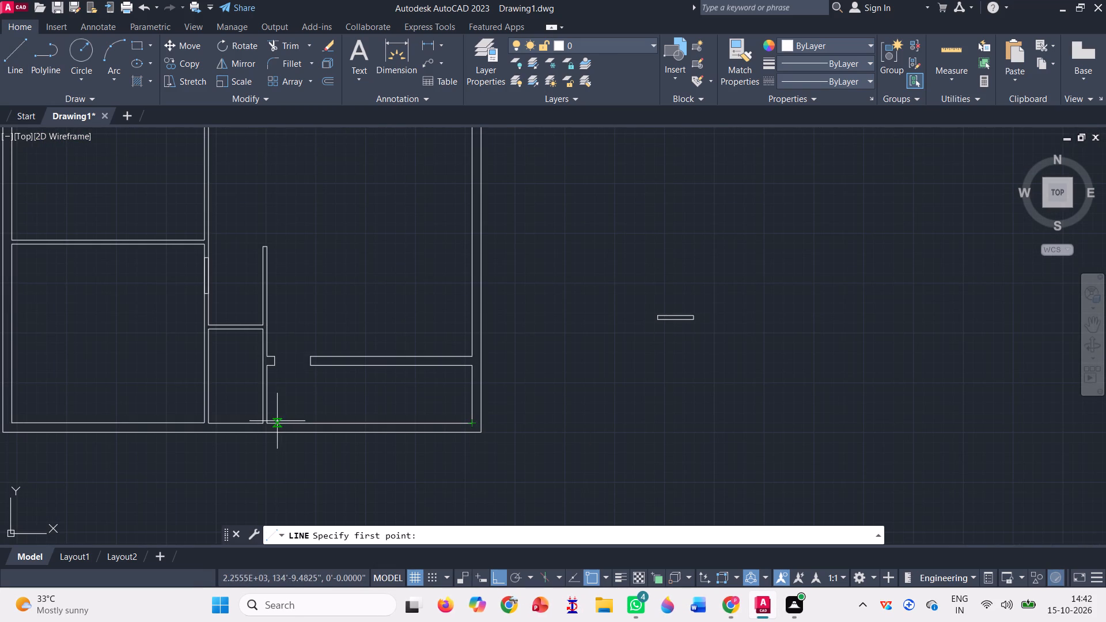
scroll(267, 426, up, 3)
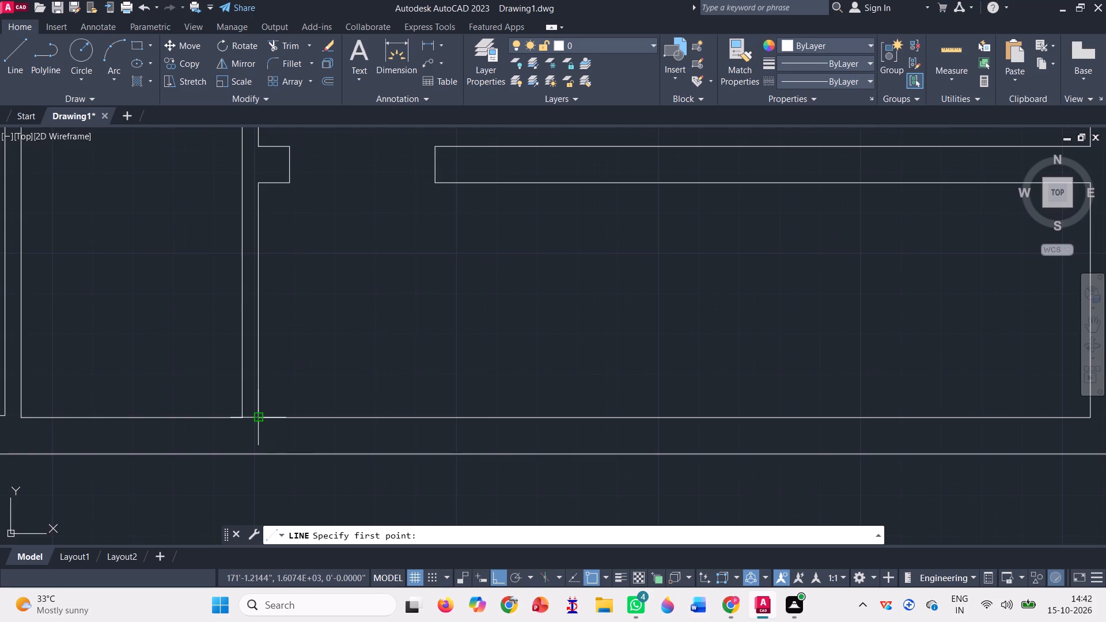
click(262, 415)
click(256, 451)
scroll(374, 422, down, 2)
key(space)
Rotate the loose door rectangle outside the plan by 90° about its lower-right corner so that it stands vertically.
scroll(461, 437, down, 2)
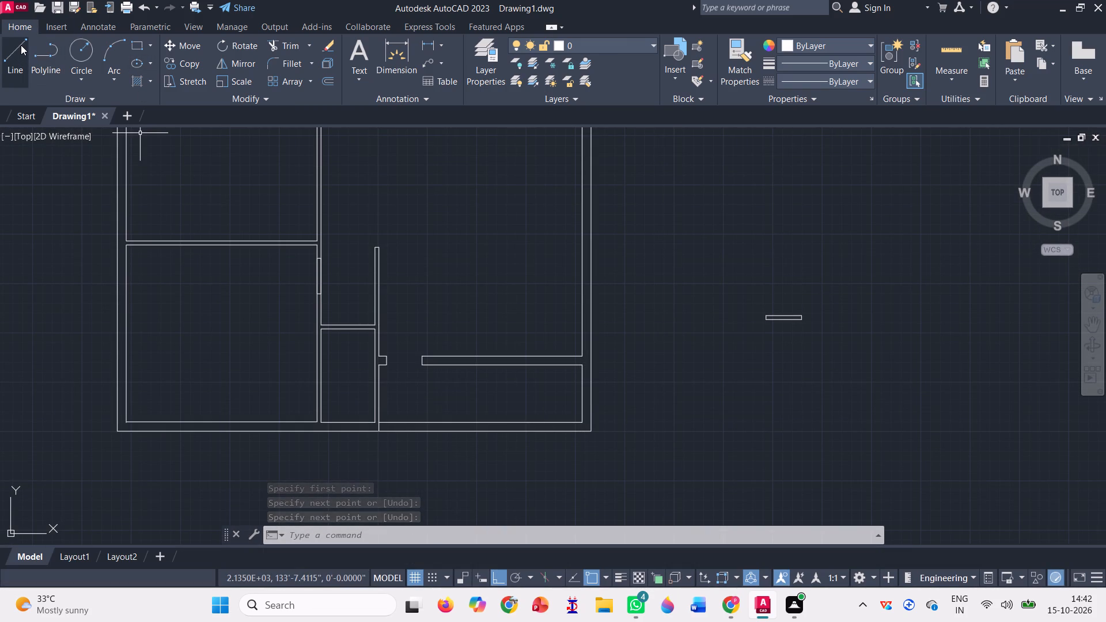
scroll(432, 304, down, 1)
scroll(497, 355, down, 2)
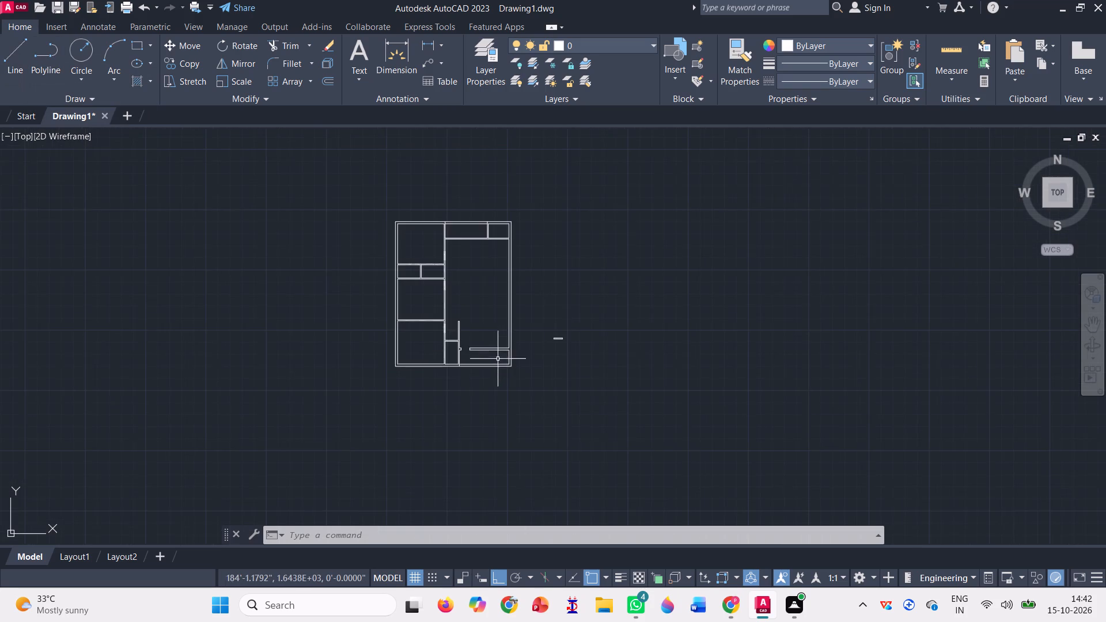
scroll(448, 181, up, 2)
scroll(316, 252, down, 1)
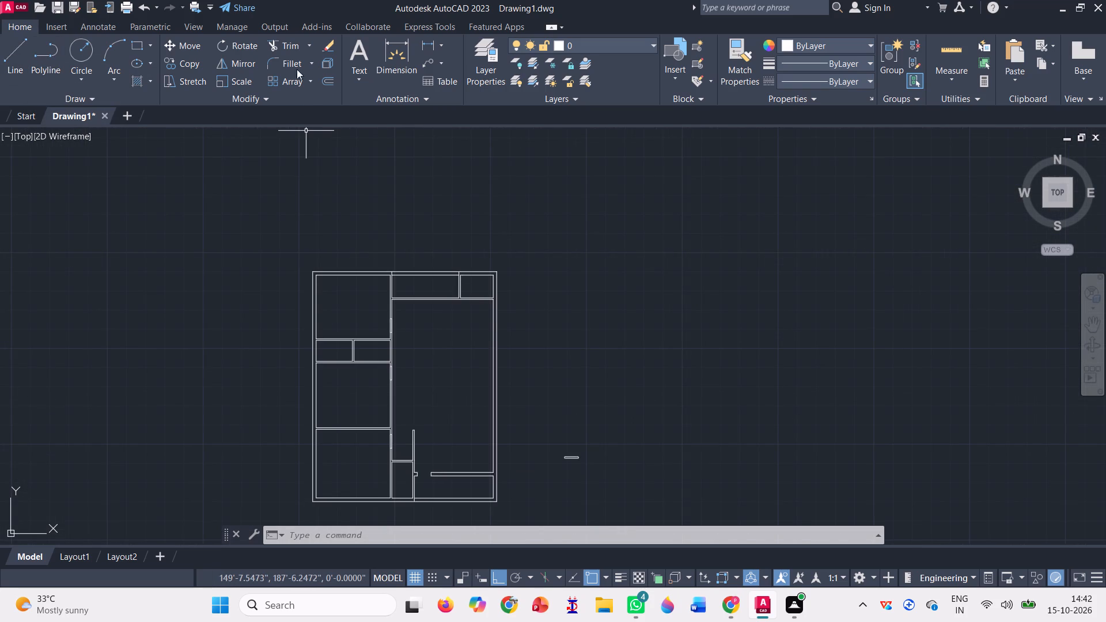
click(222, 40)
scroll(585, 454, up, 2)
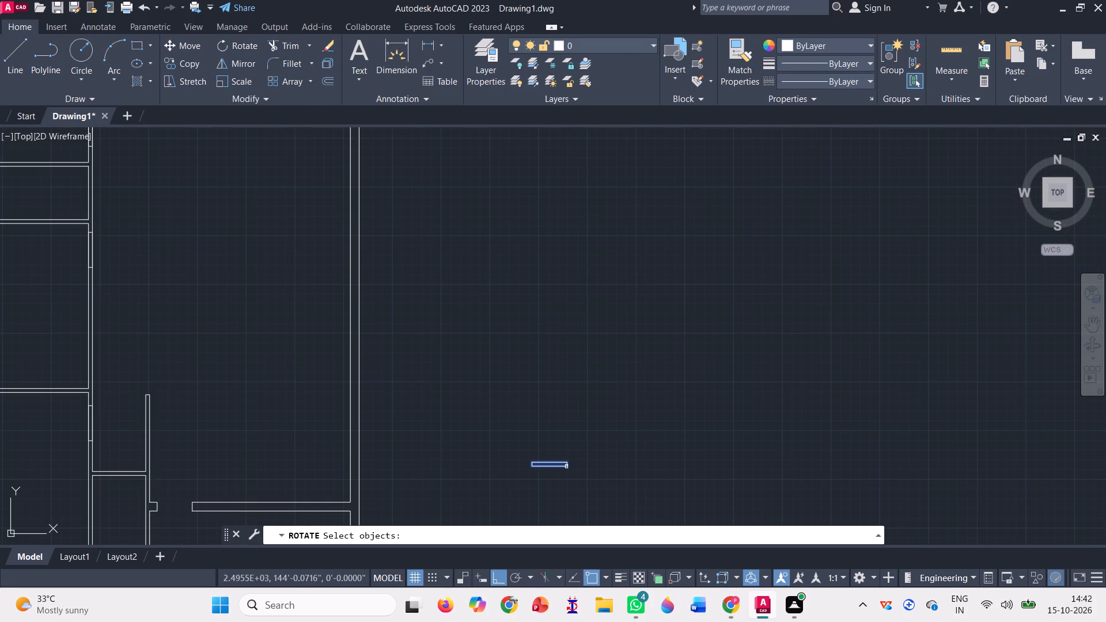
click(566, 466)
key(space)
click(565, 466)
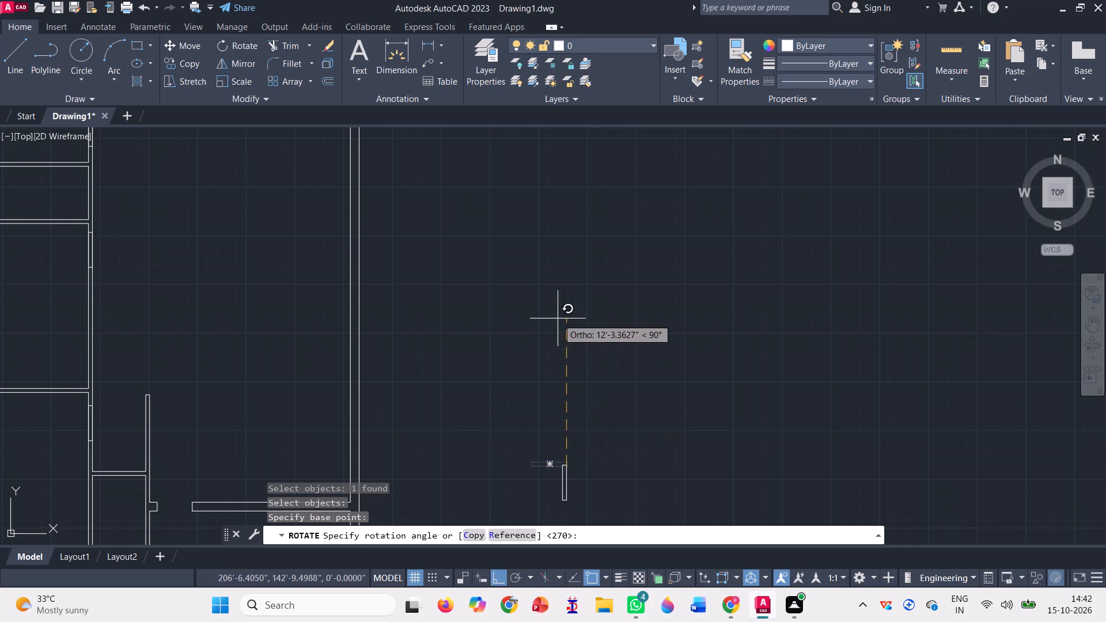
click(558, 316)
scroll(558, 316, down, 1)
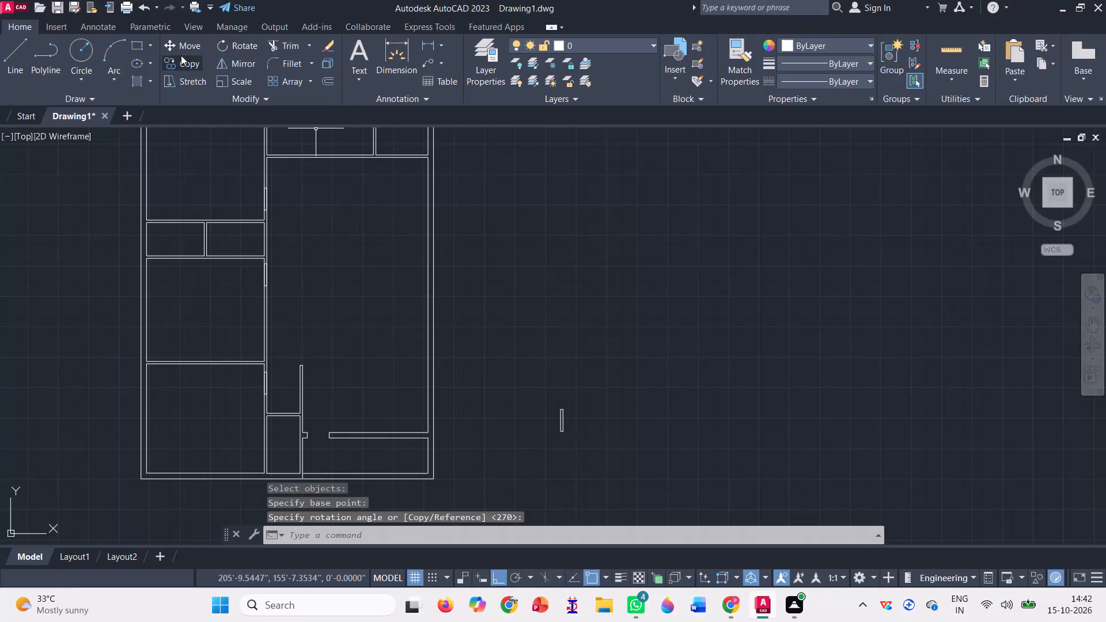
Copy the upright rectangle twice onto the right outer wall's inner face below the horizontal partition, starting the second copy at the first one's midpoint.
click(181, 58)
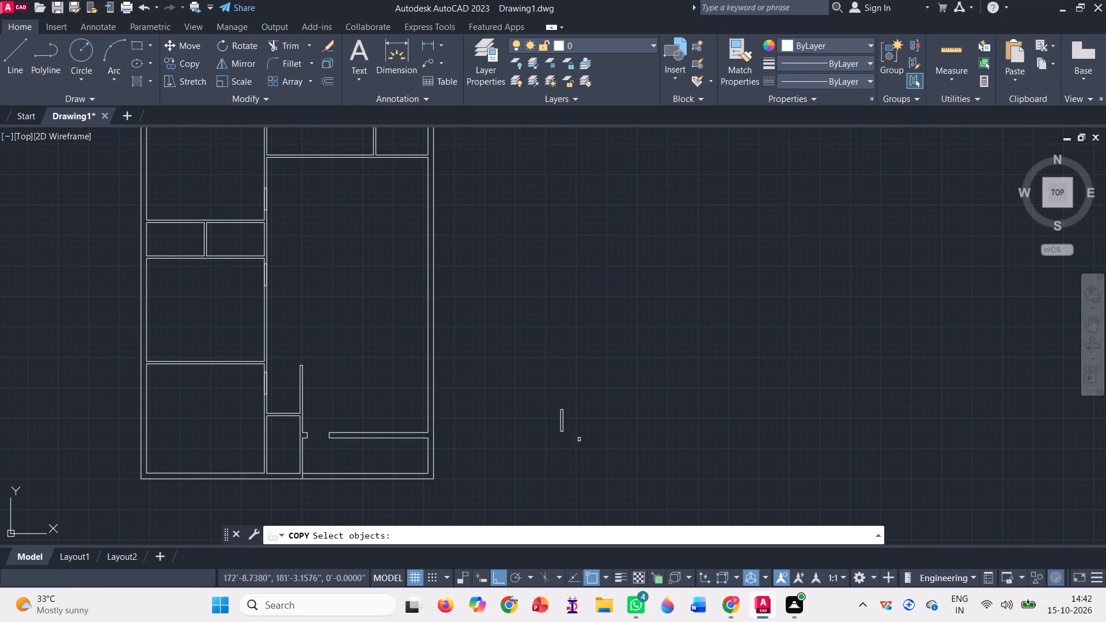
click(566, 427)
click(551, 427)
key(space)
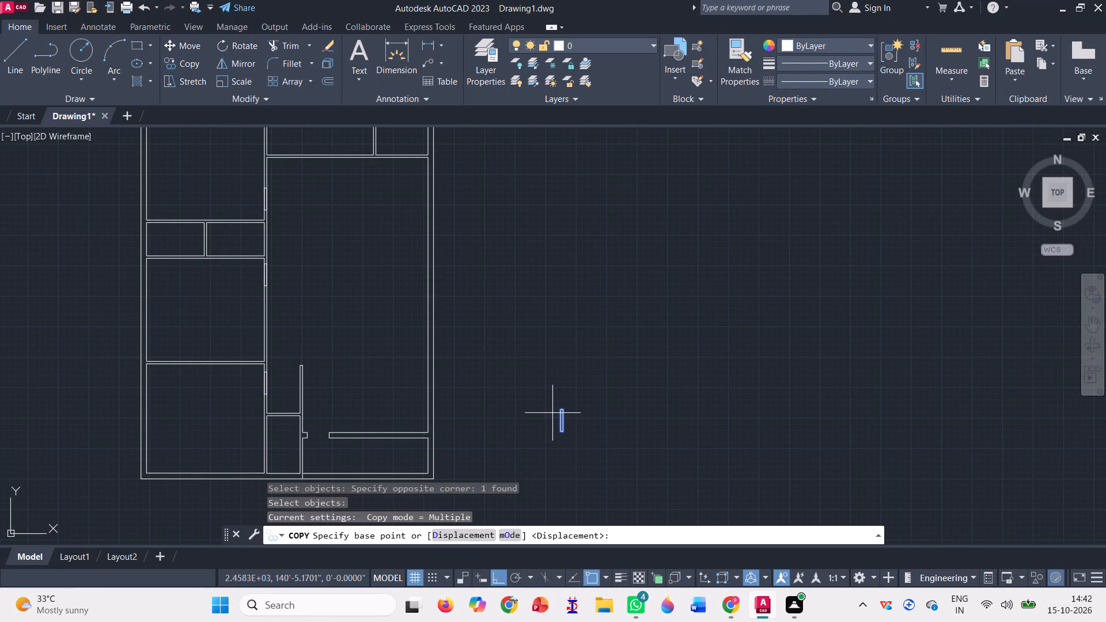
scroll(552, 413, up, 4)
click(580, 397)
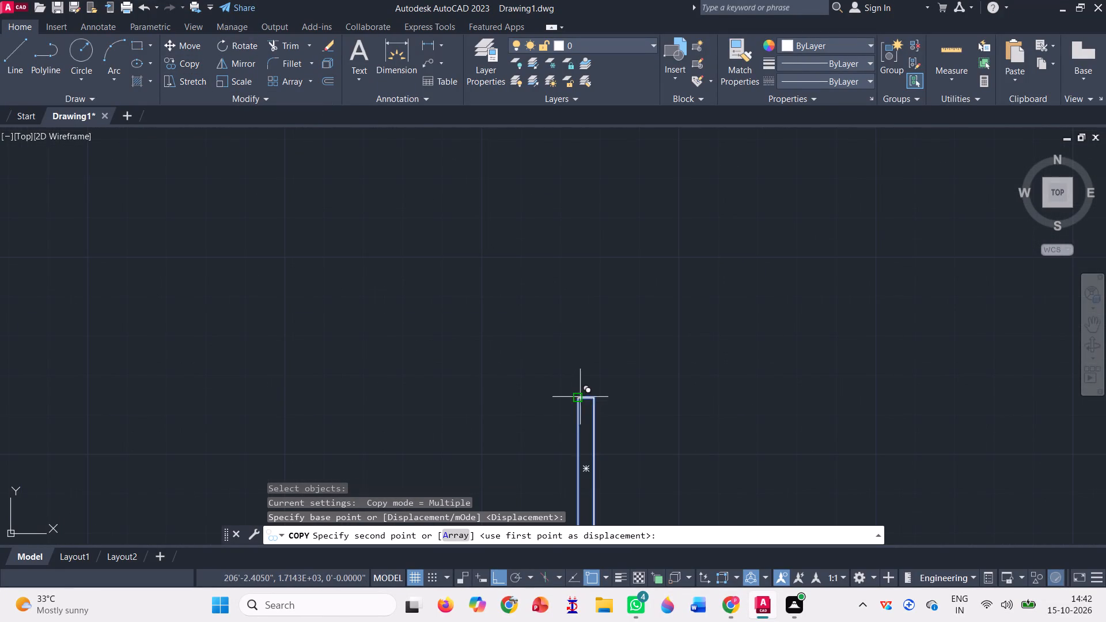
scroll(556, 401, down, 3)
scroll(601, 390, down, 3)
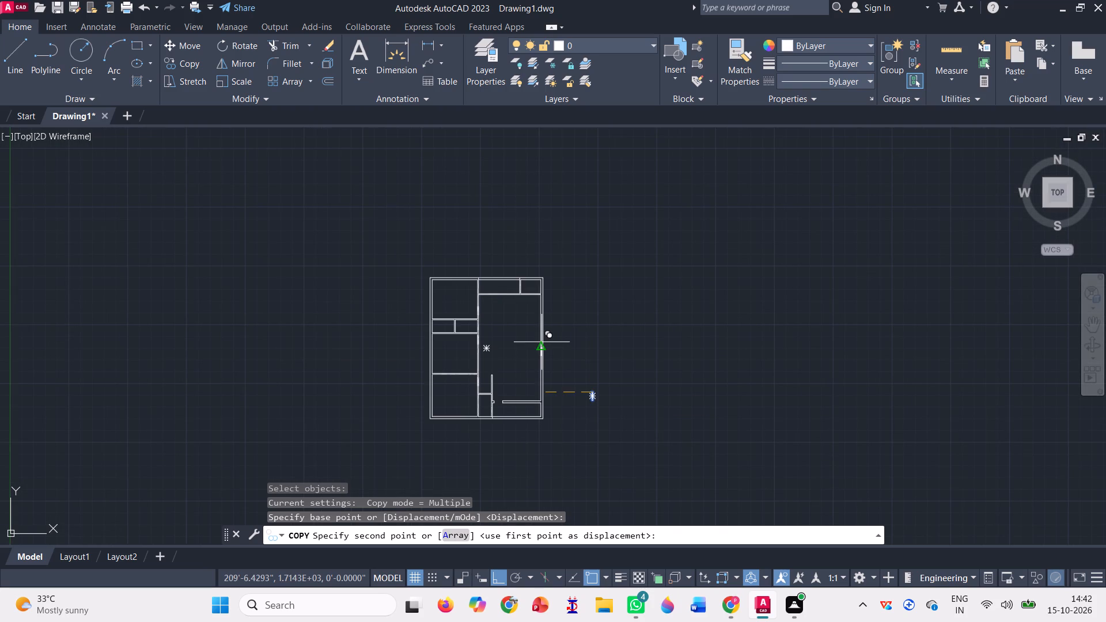
key(F8)
scroll(533, 293, up, 3)
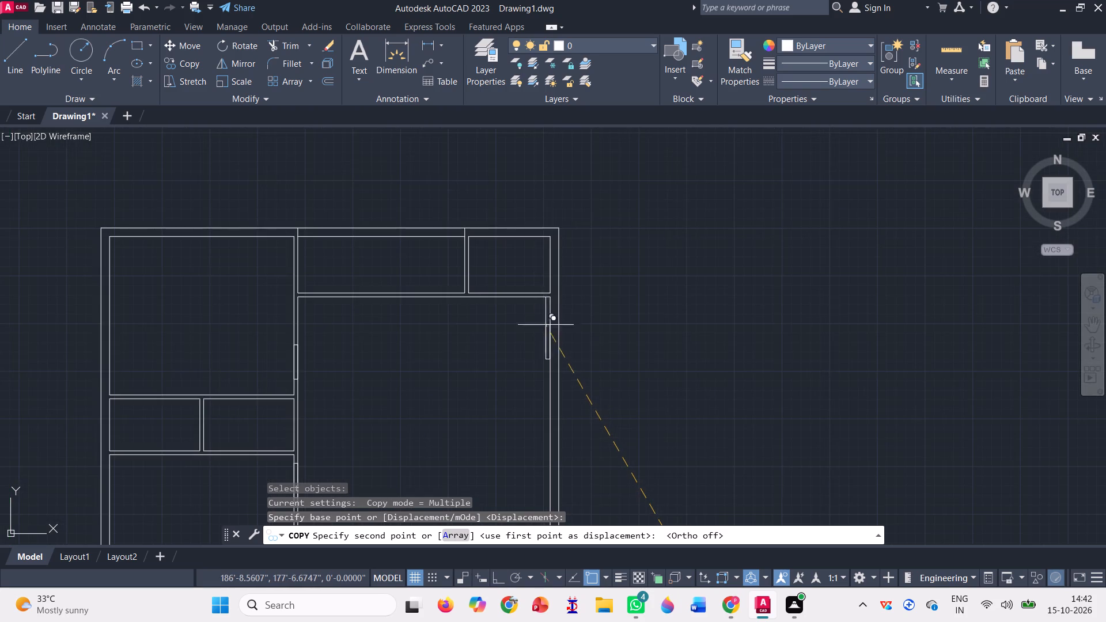
scroll(550, 329, up, 3)
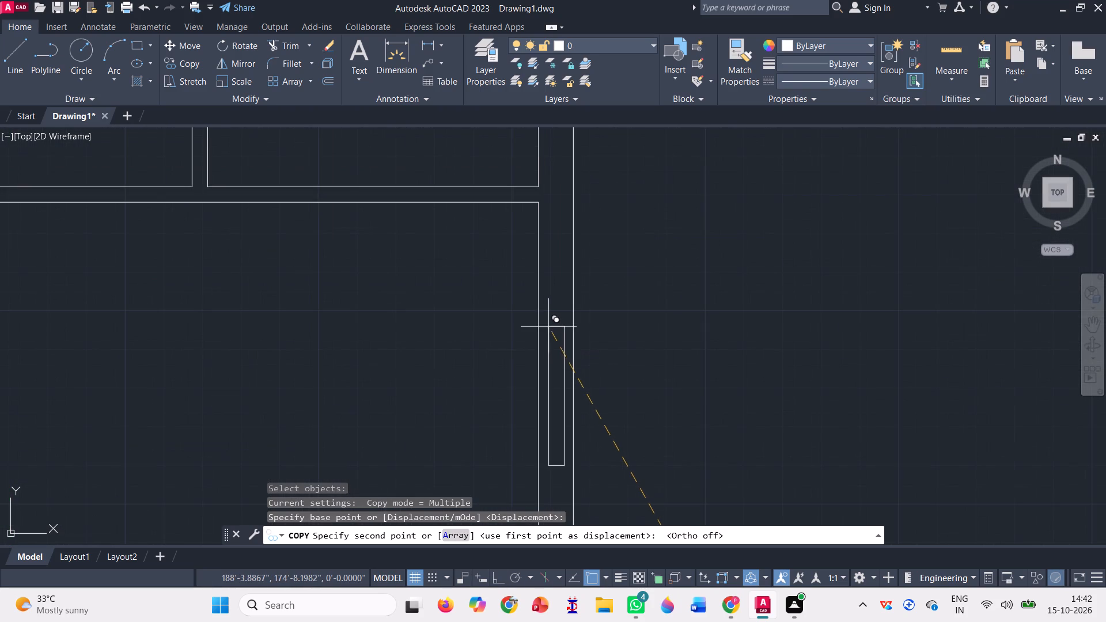
click(540, 318)
scroll(539, 297, down, 1)
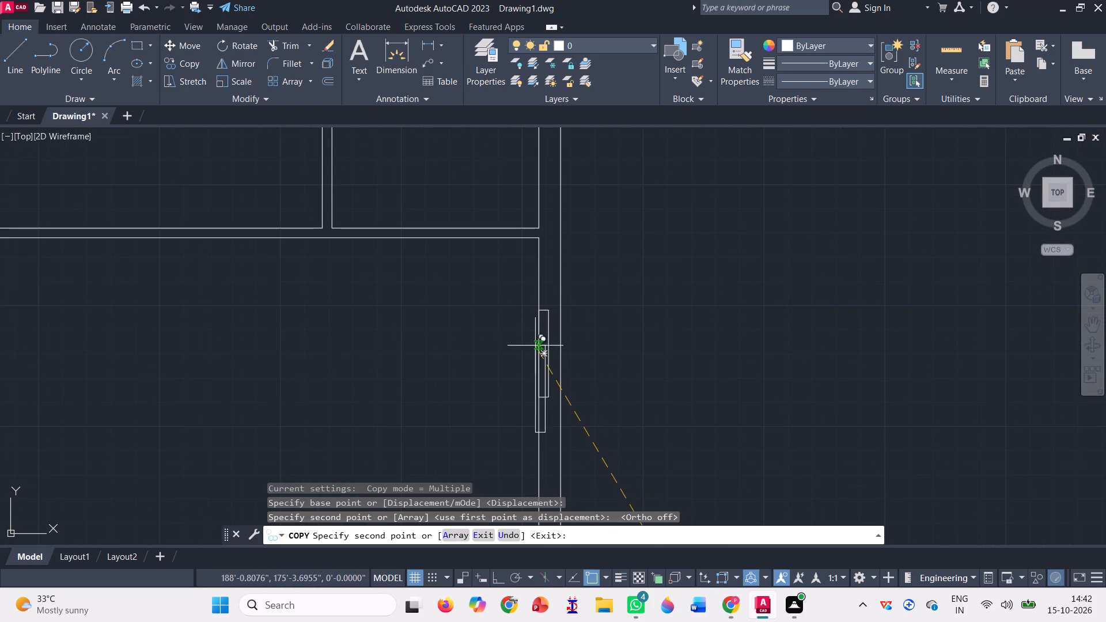
click(539, 354)
key(space)
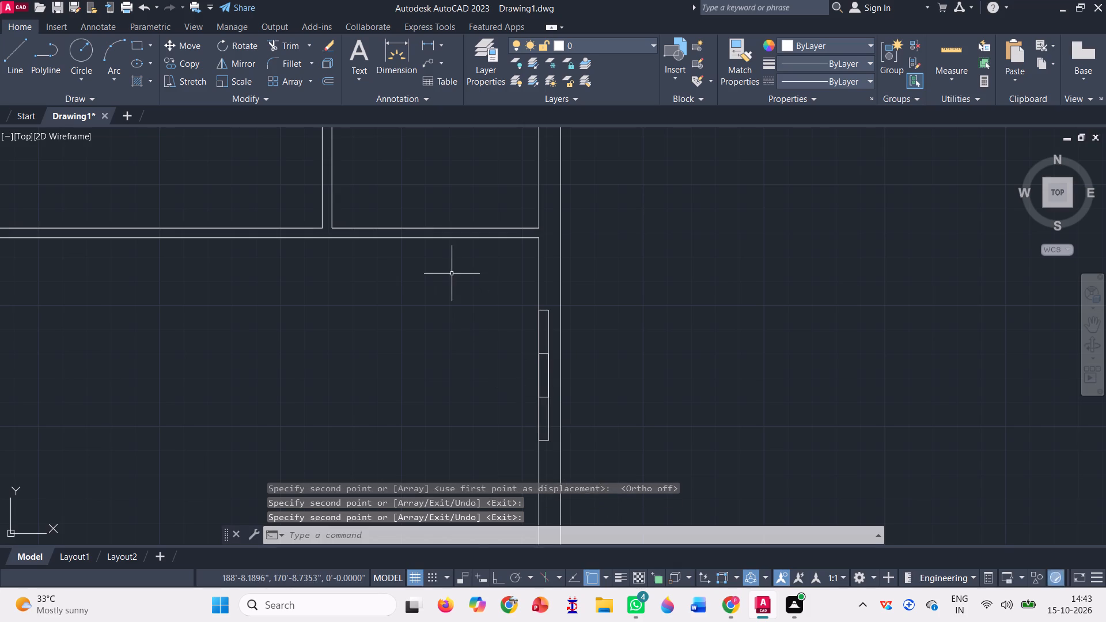
Trim the two overlapping rectangles at the right outer wall, leaving only their topmost and bottommost short edges as opening ends.
click(297, 43)
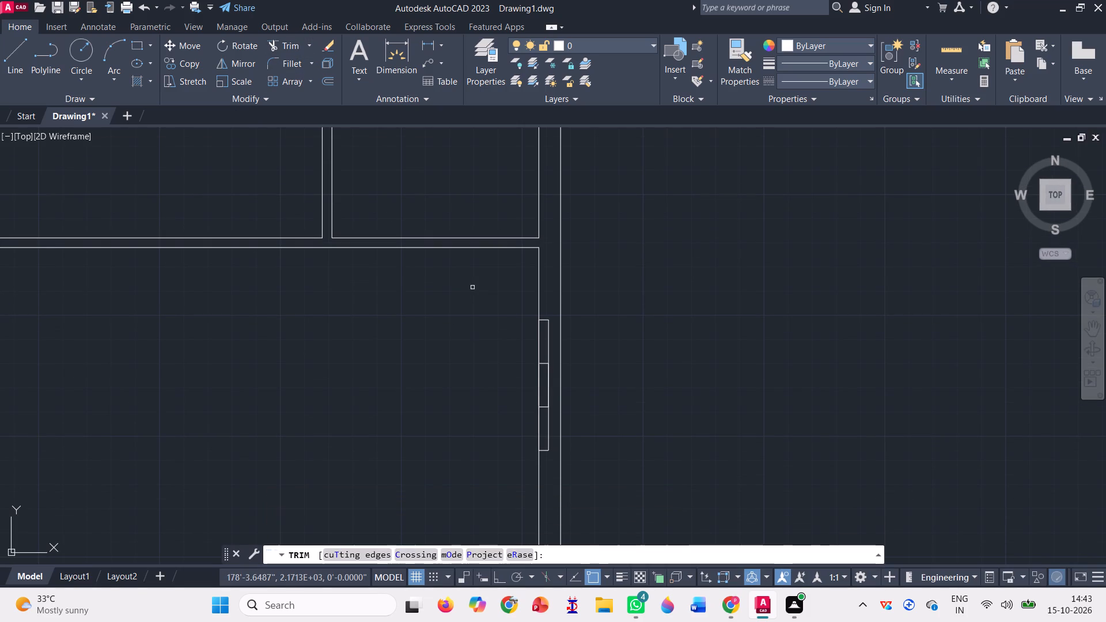
scroll(524, 340, up, 2)
click(585, 327)
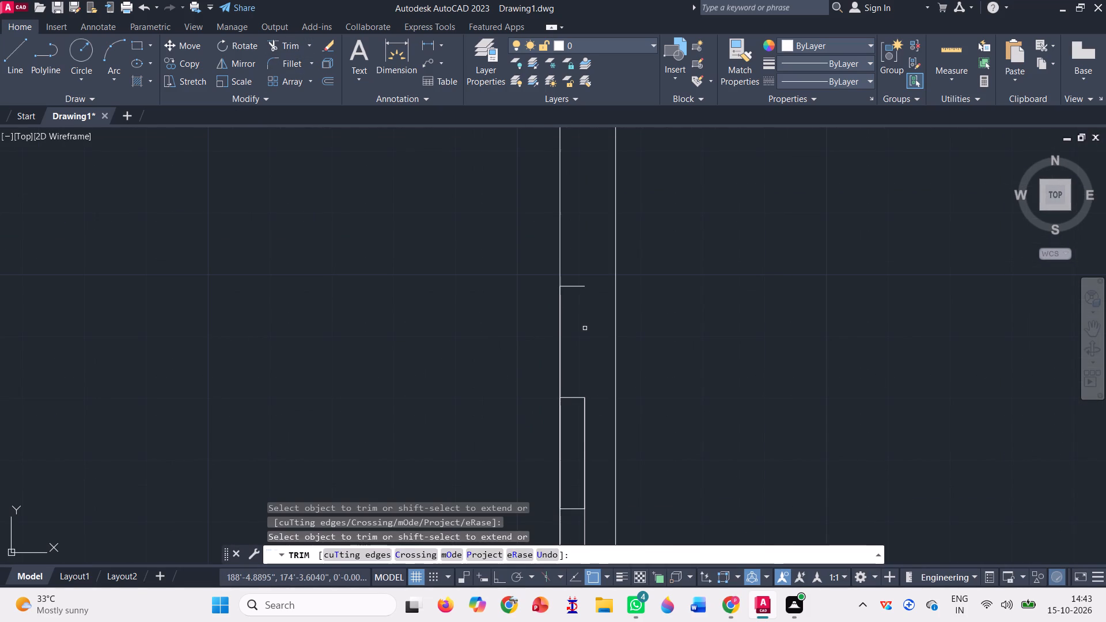
scroll(585, 328, down, 1)
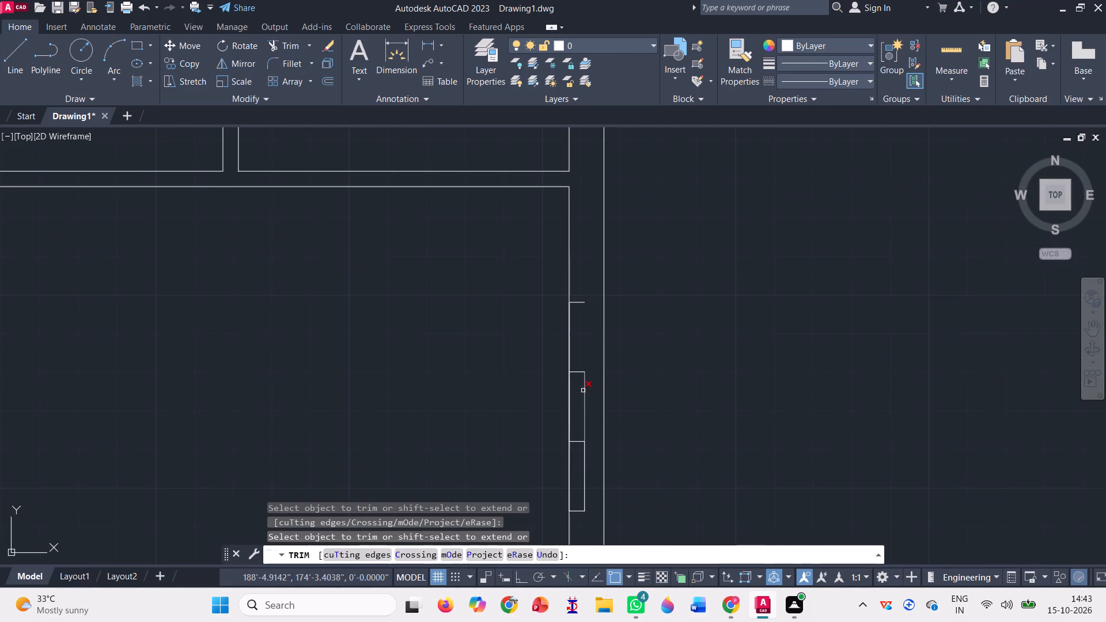
click(583, 389)
click(579, 371)
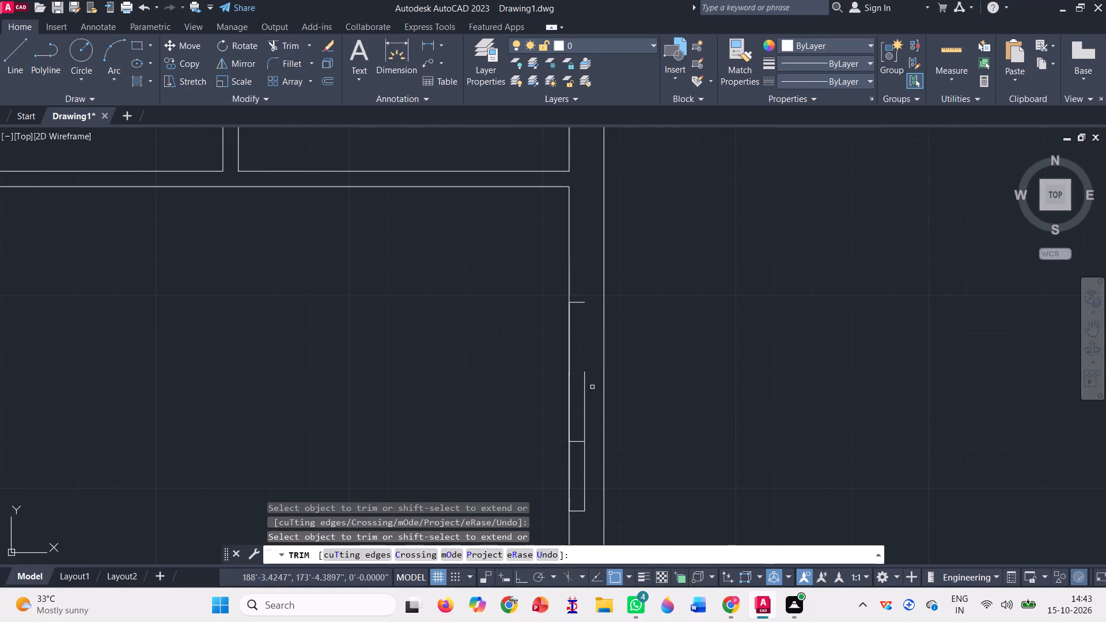
click(586, 388)
click(580, 441)
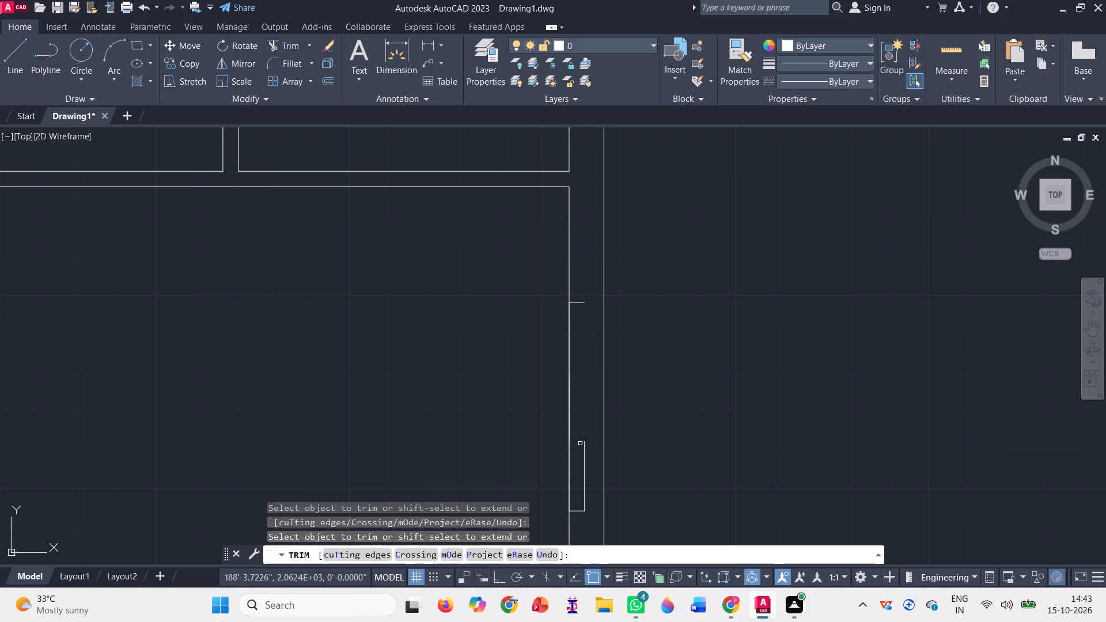
click(582, 456)
click(593, 469)
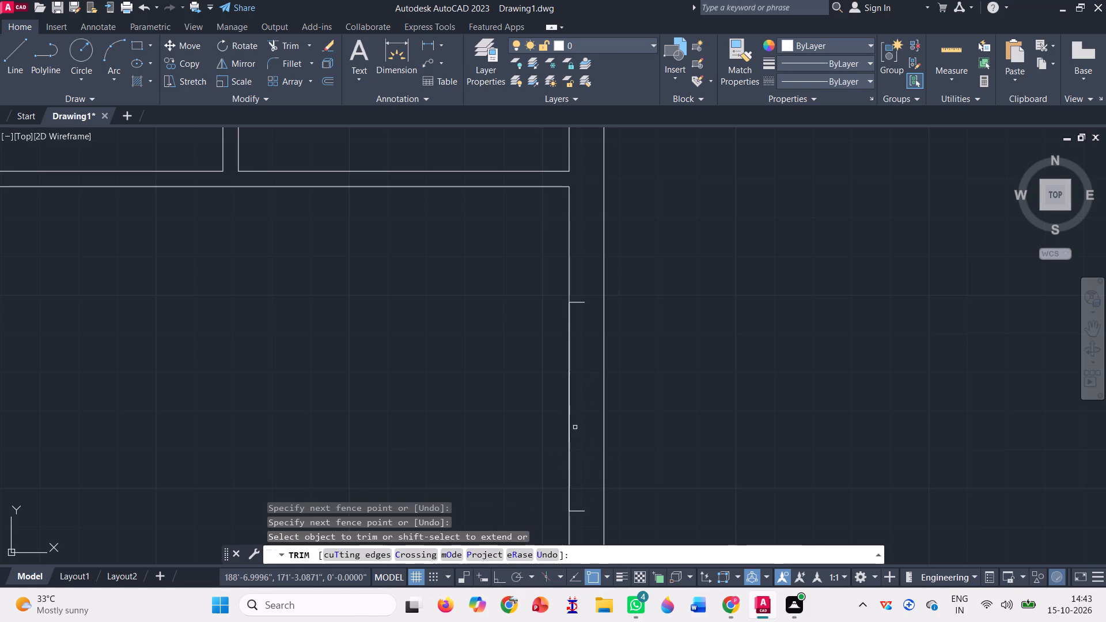
key(Escape)
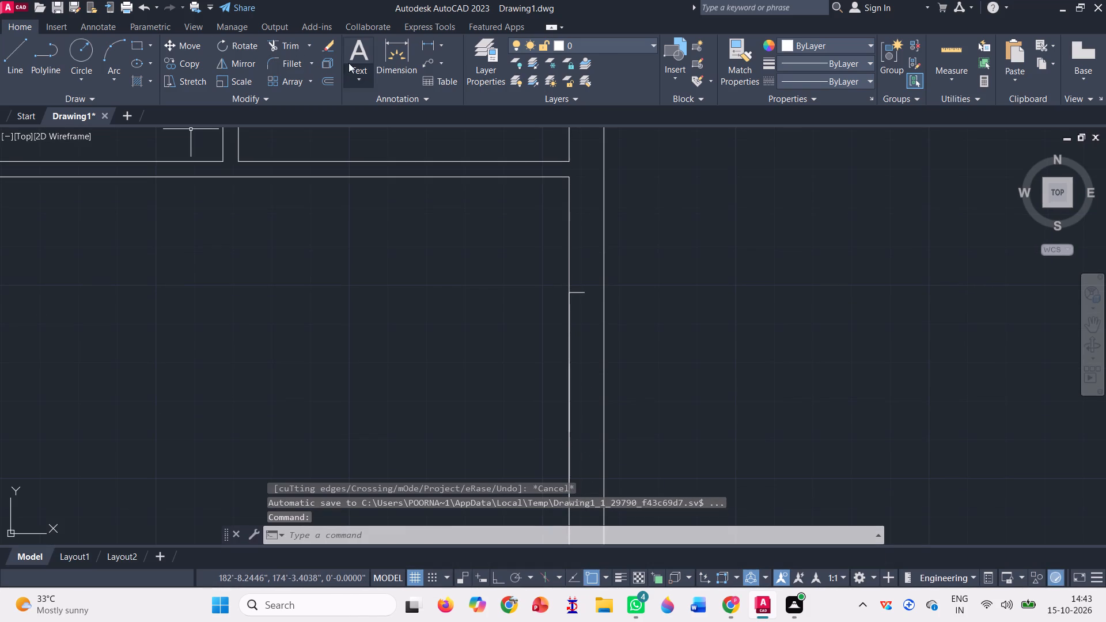
Extend the two short end lines to the outer face of the right wall.
click(312, 45)
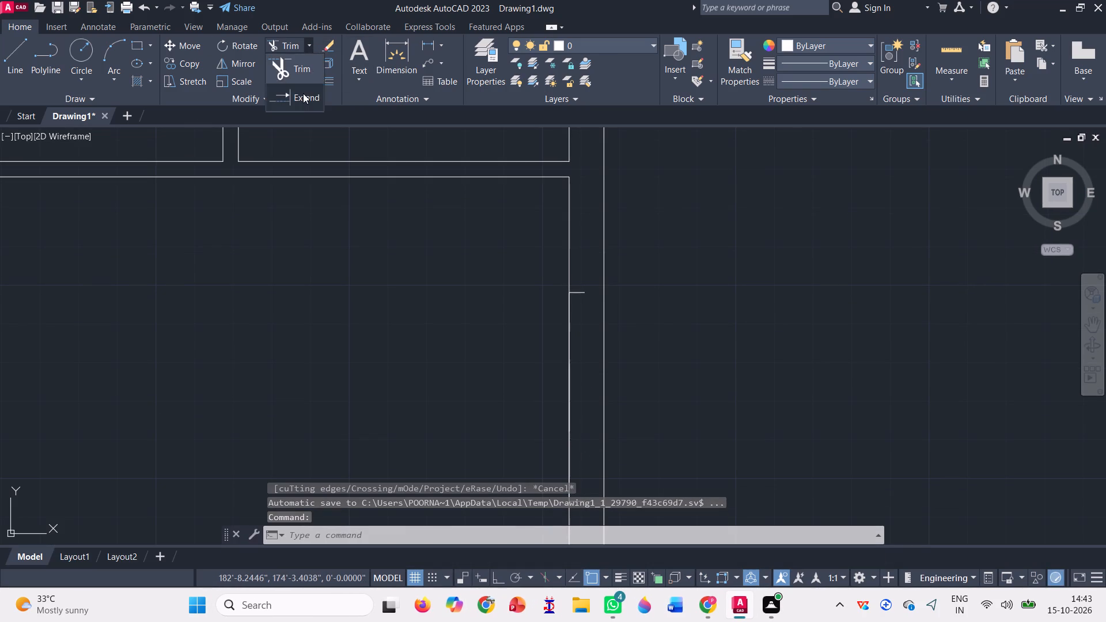
click(302, 92)
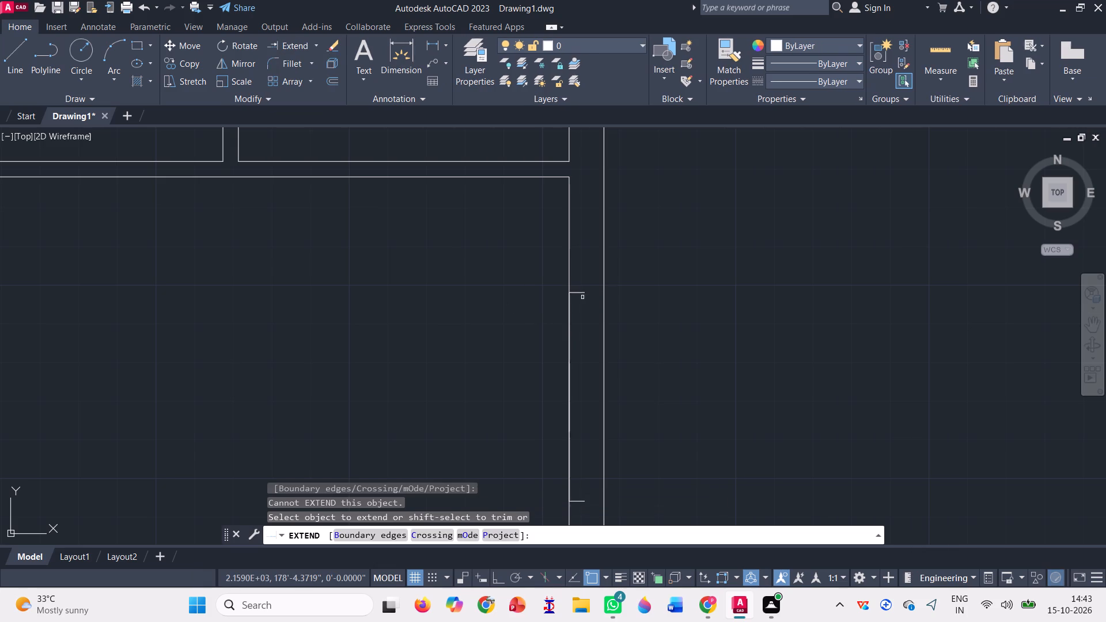
click(579, 290)
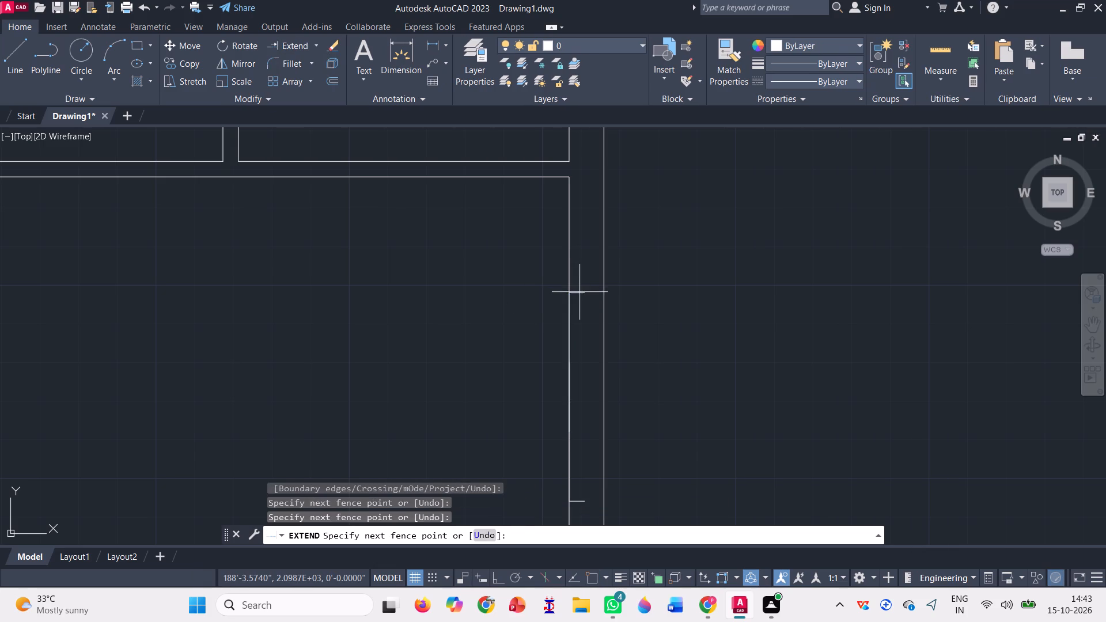
click(581, 507)
key(space)
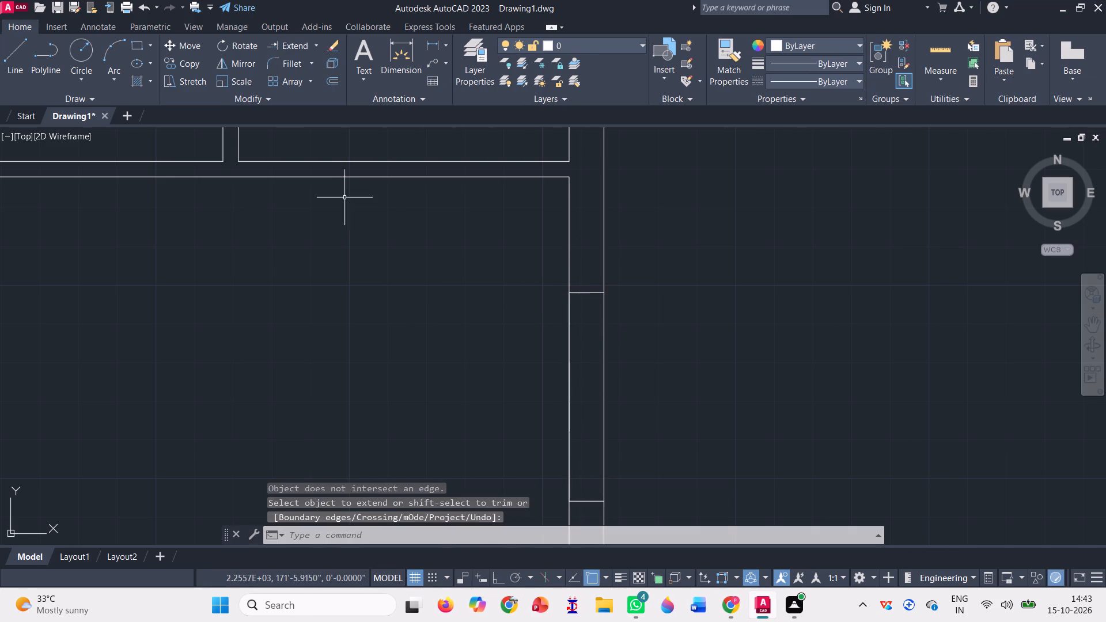
Trim the right outer wall's faces between the two end lines to clear the opening.
click(314, 42)
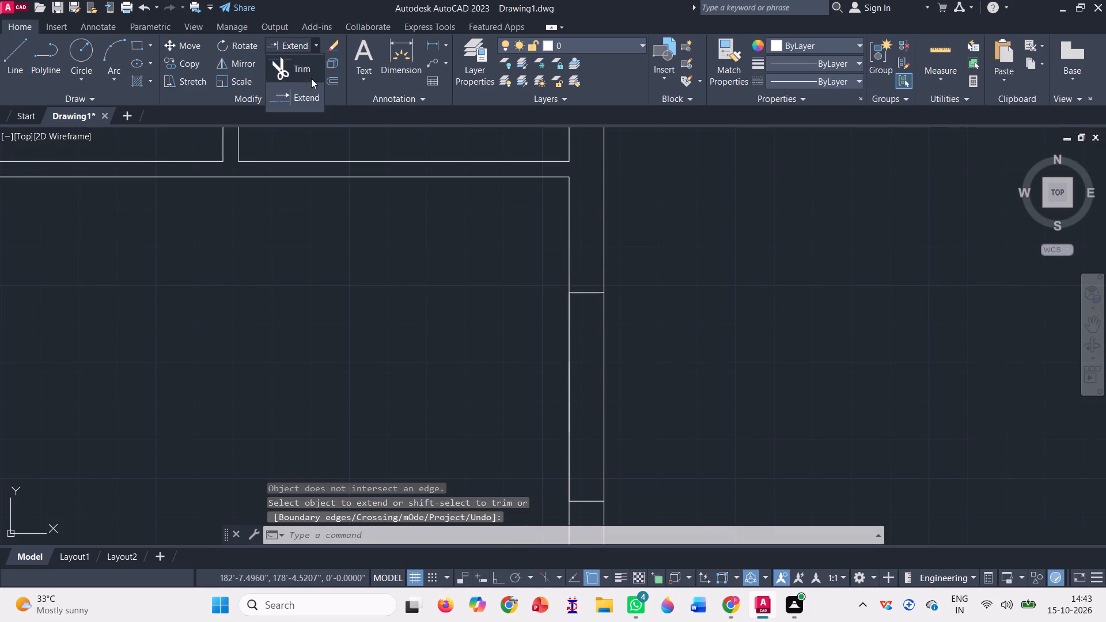
click(298, 69)
click(559, 408)
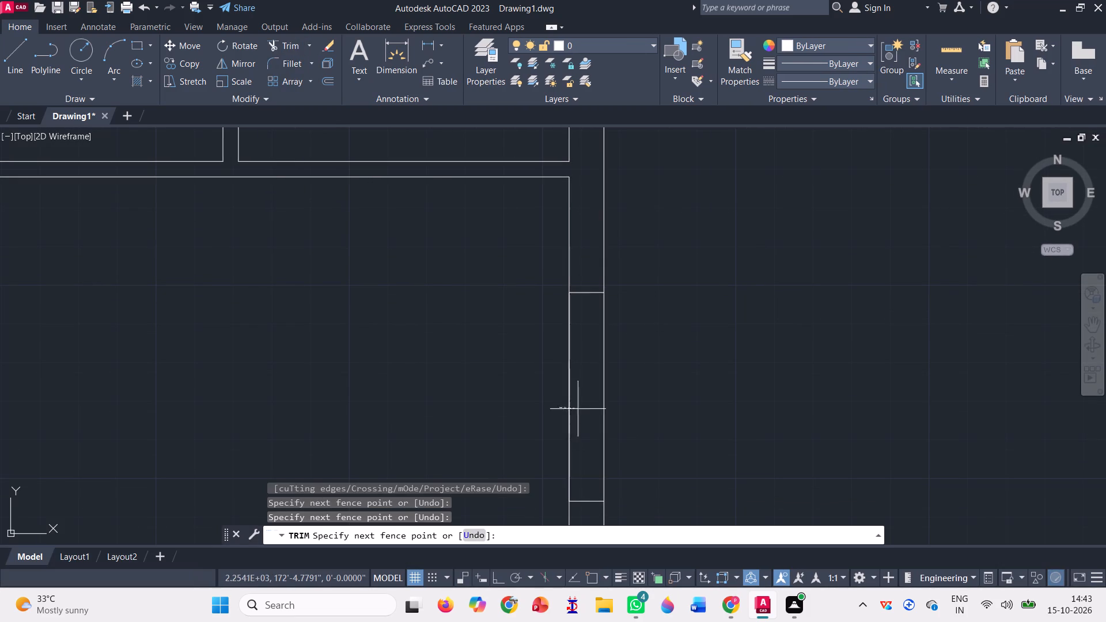
click(677, 406)
Trim the long vertical partition's lines within the door rectangle beside the upper-left room to open the doorway.
scroll(499, 365, down, 2)
scroll(587, 332, down, 2)
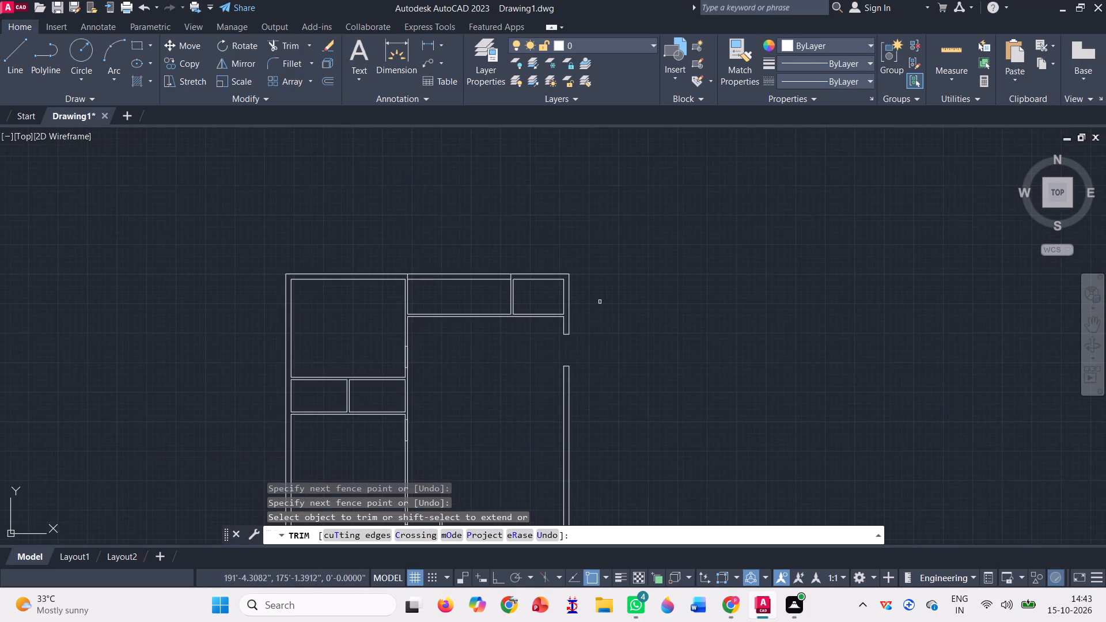
scroll(595, 267, down, 1)
scroll(482, 340, up, 2)
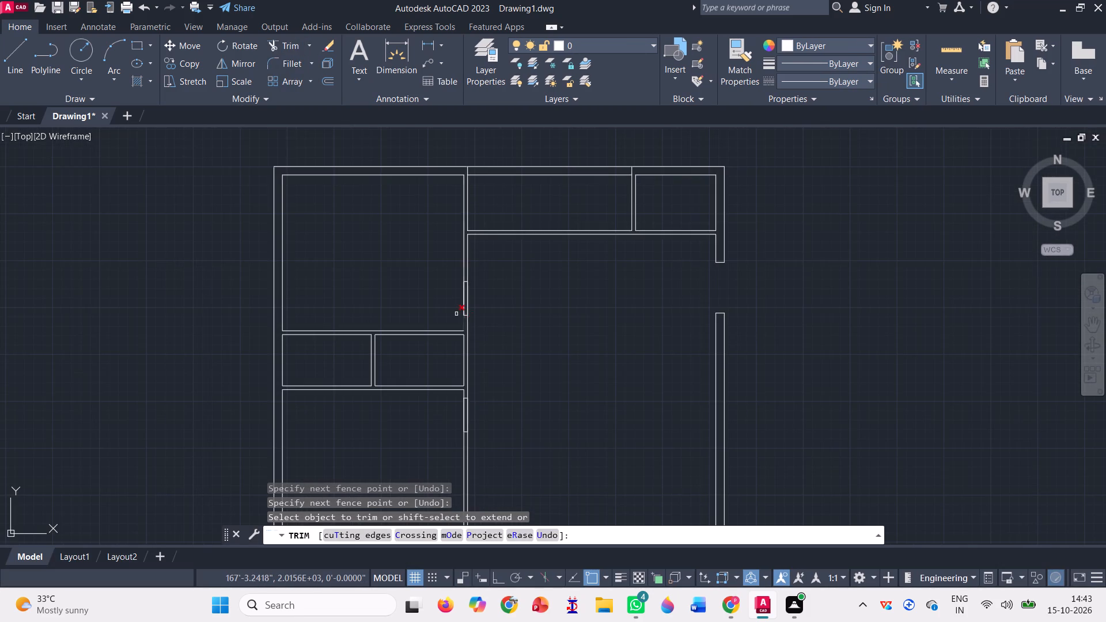
scroll(446, 294, up, 2)
click(457, 308)
click(556, 313)
Trim the long vertical partition's lines within the door rectangle just below the two small left rooms to open the doorway.
scroll(504, 295, down, 2)
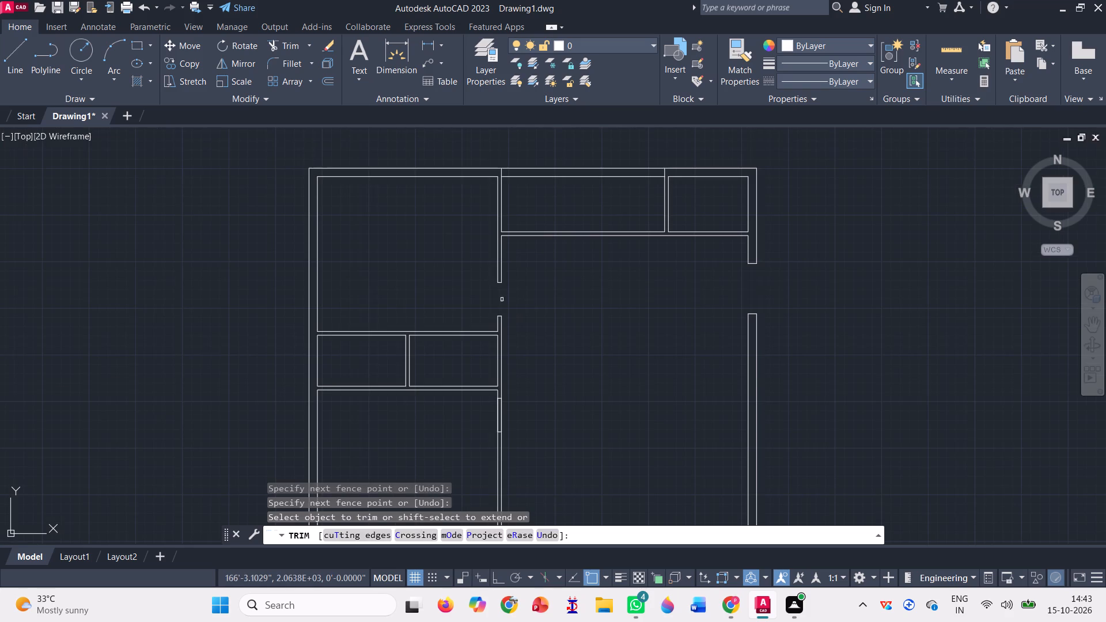
scroll(594, 261, down, 1)
scroll(473, 340, up, 1)
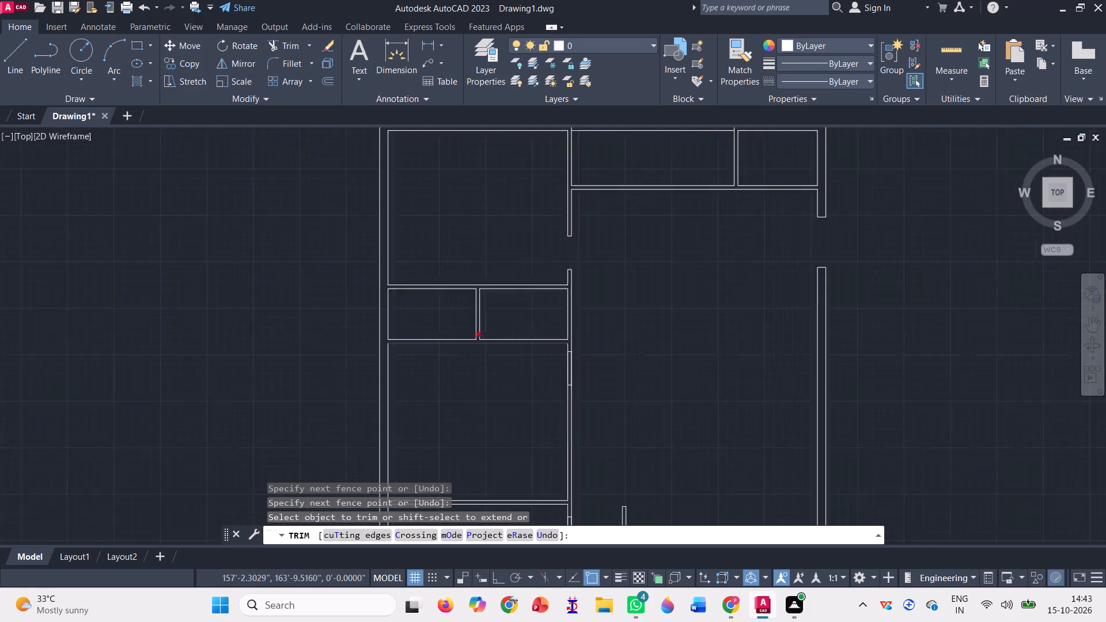
scroll(473, 340, up, 1)
scroll(482, 309, down, 2)
scroll(527, 329, up, 3)
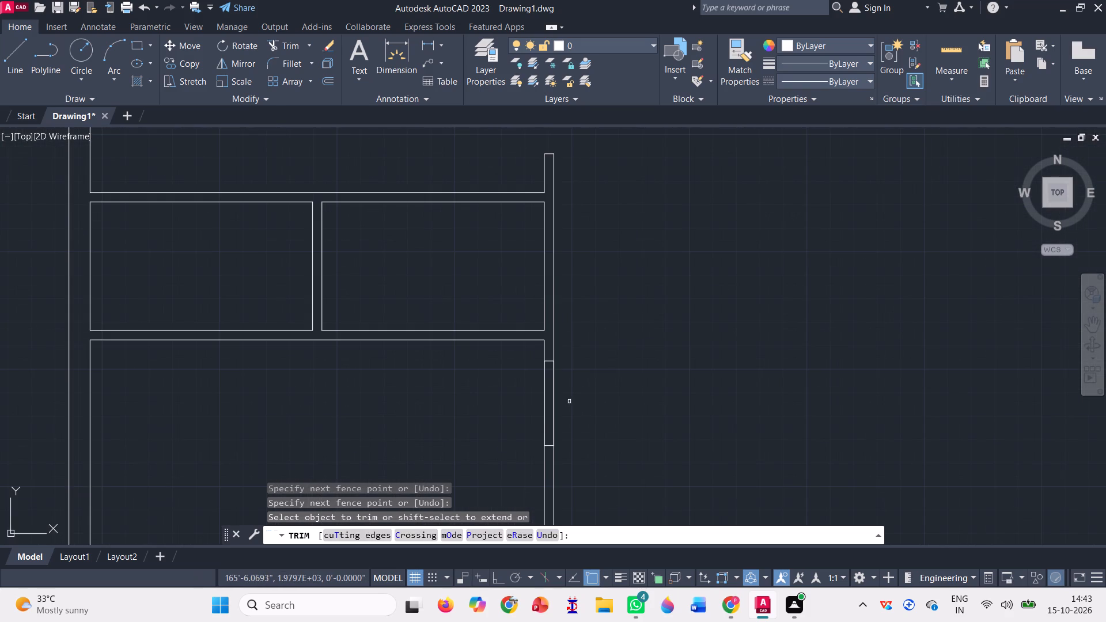
click(569, 398)
click(514, 394)
Trim the vertical partition's lines within the door rectangle beside the lower-left room to open the doorway.
scroll(469, 223, down, 2)
scroll(476, 172, down, 1)
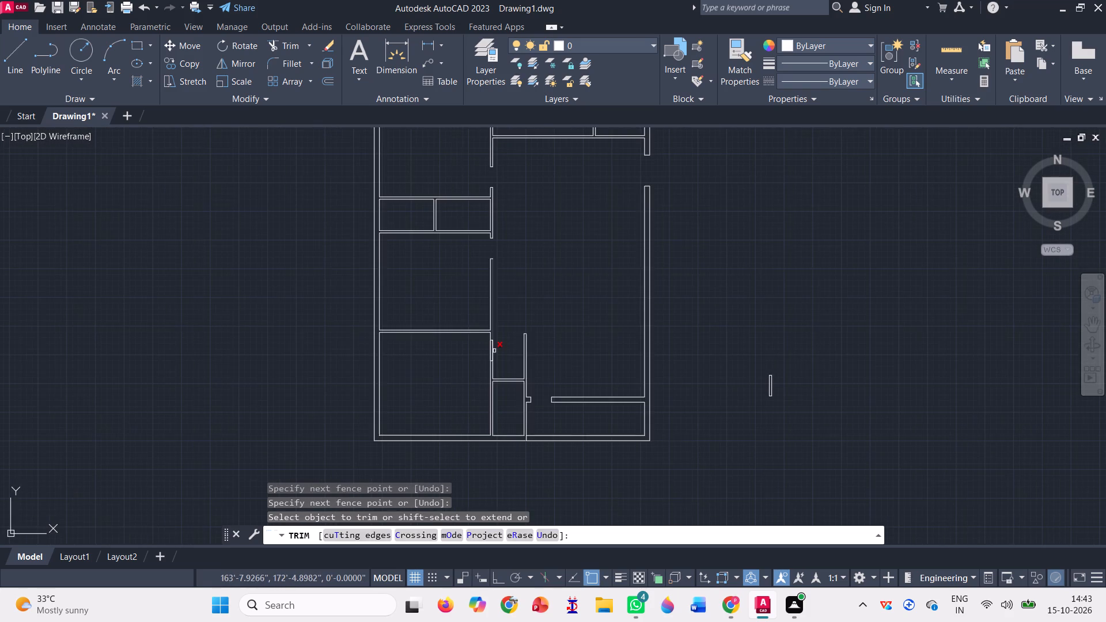
scroll(489, 381, up, 2)
click(479, 324)
click(513, 304)
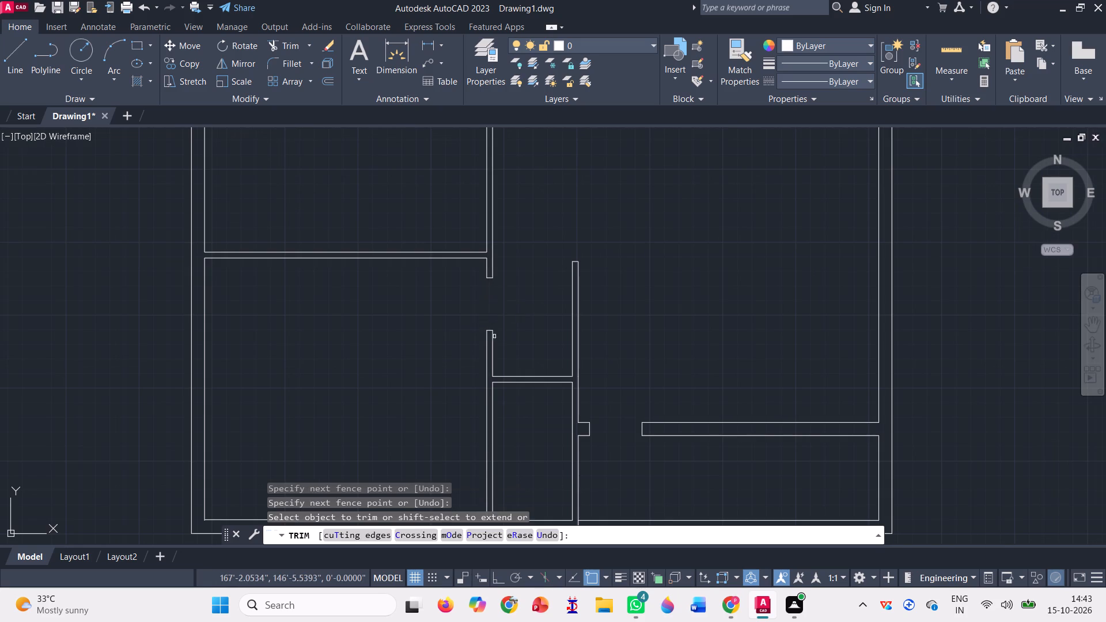
scroll(494, 335, down, 2)
scroll(463, 389, down, 1)
key(Escape)
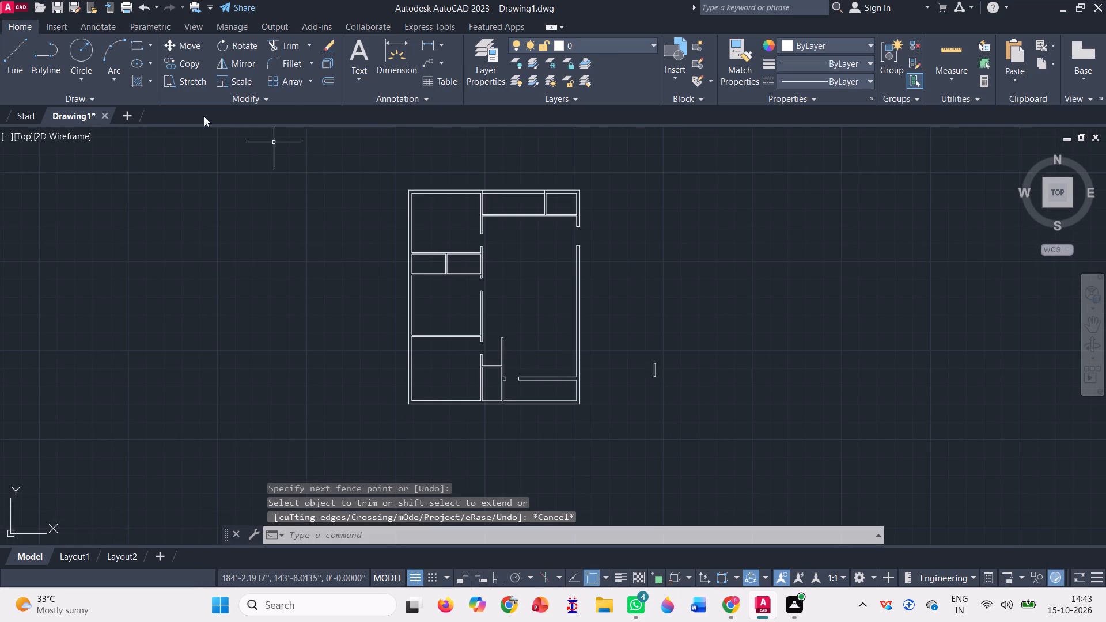
With Ortho on, draw a closed rectangle of lines 2' wide and 4" high outside the plan, beyond the right wall.
click(24, 55)
click(612, 269)
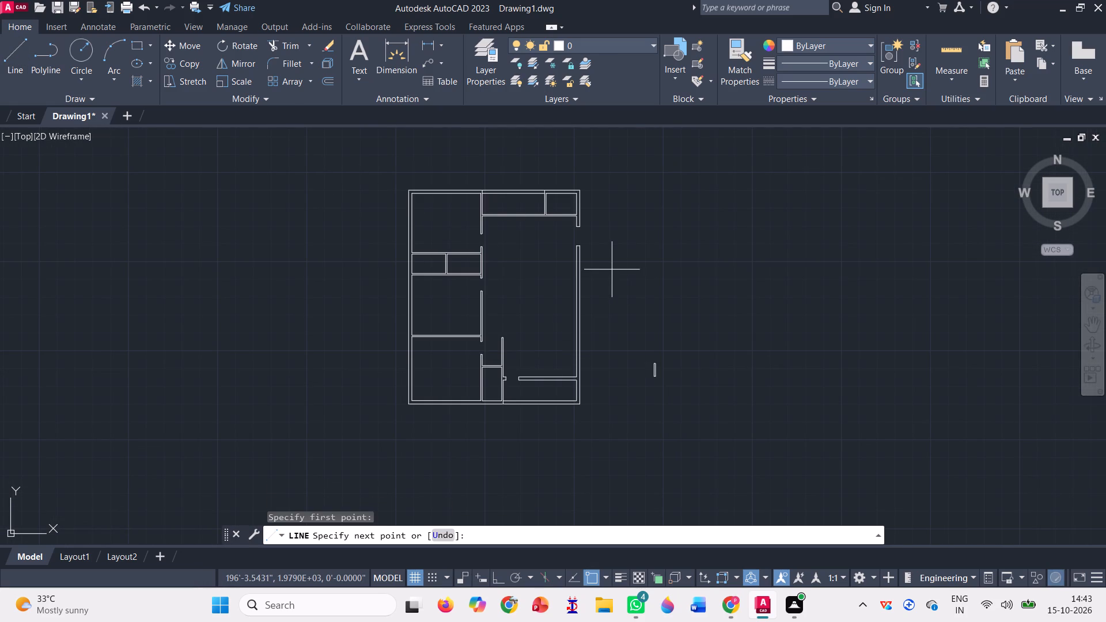
key(F8)
text(2')
key(Return)
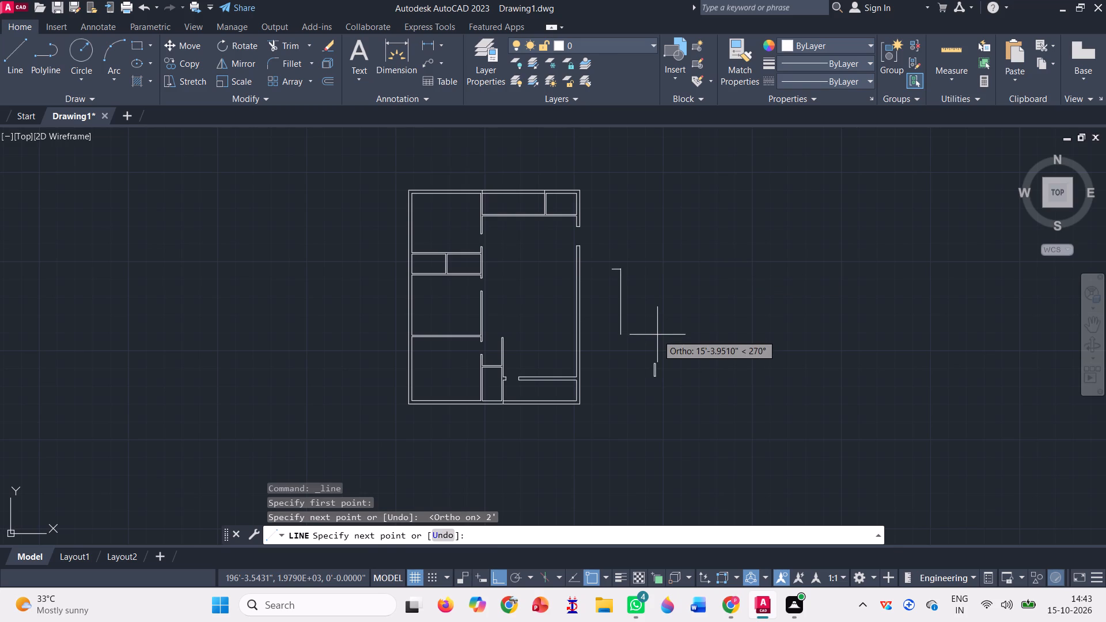
text(0')
key(4)
key(shift+quotedbl)
key(Return)
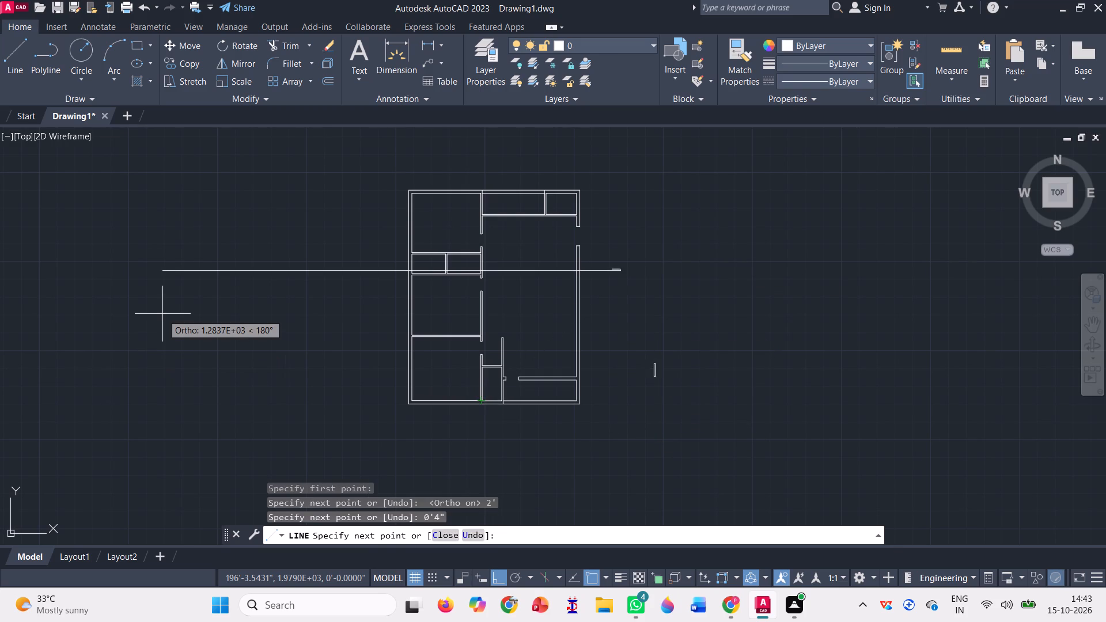
key(4)
key(BackSpace)
text(2')
key(Return)
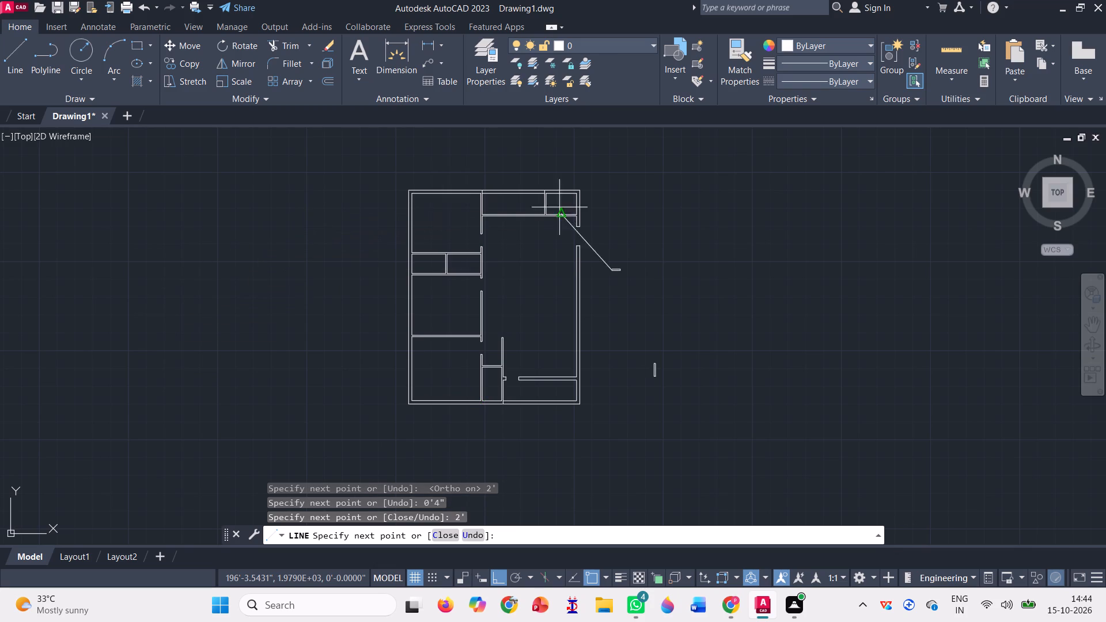
scroll(605, 260, up, 6)
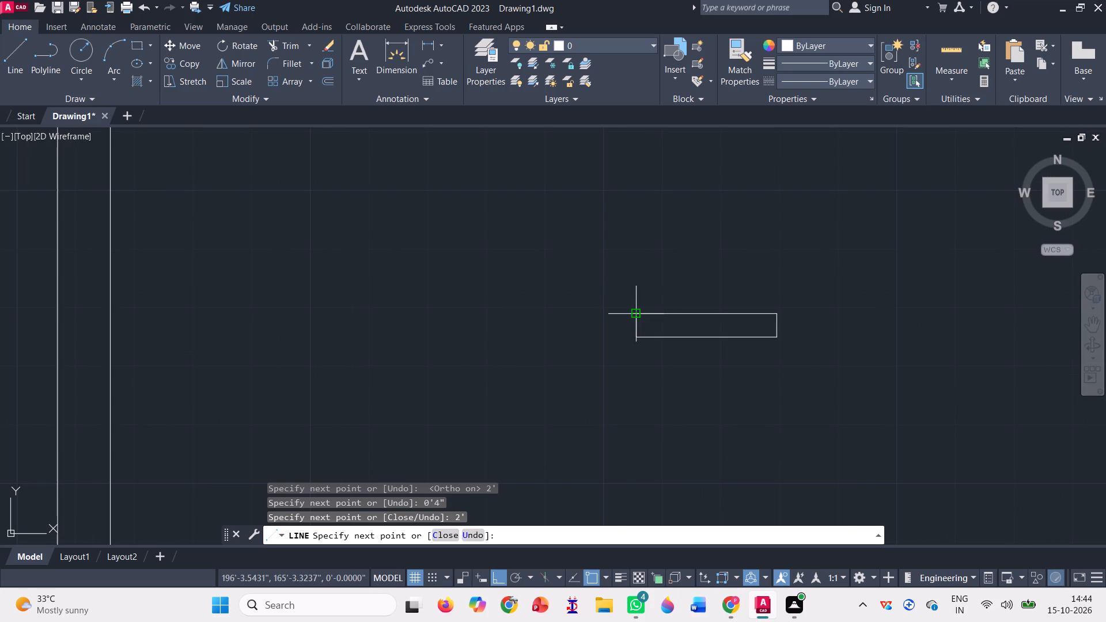
click(639, 314)
key(Return)
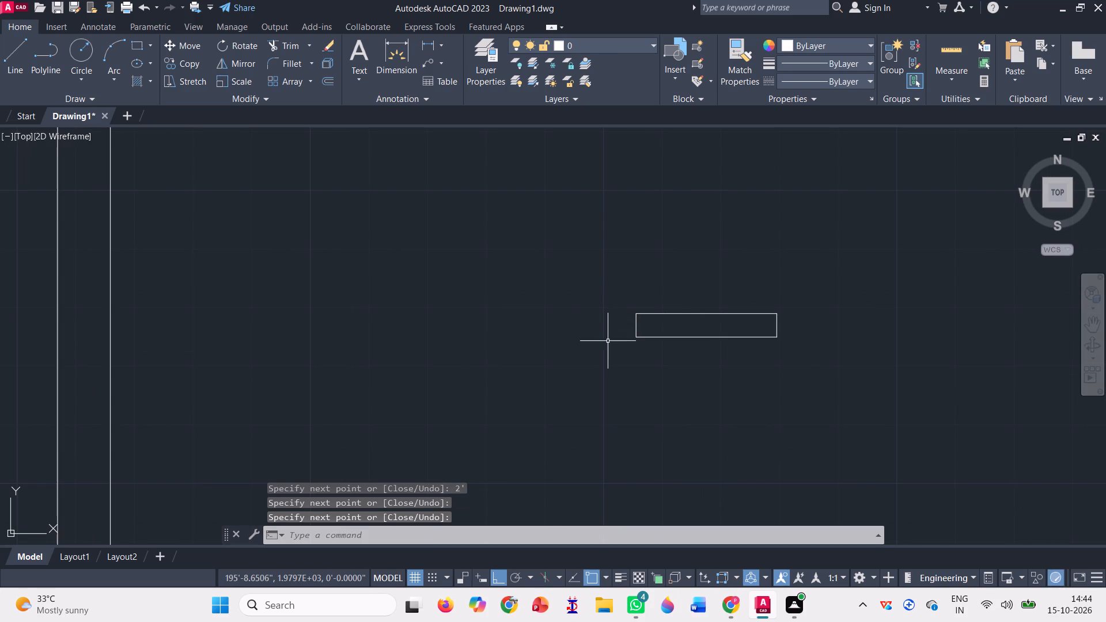
Join the four lines of the 2' by 4" rectangle into one object.
click(845, 397)
click(589, 244)
key(j)
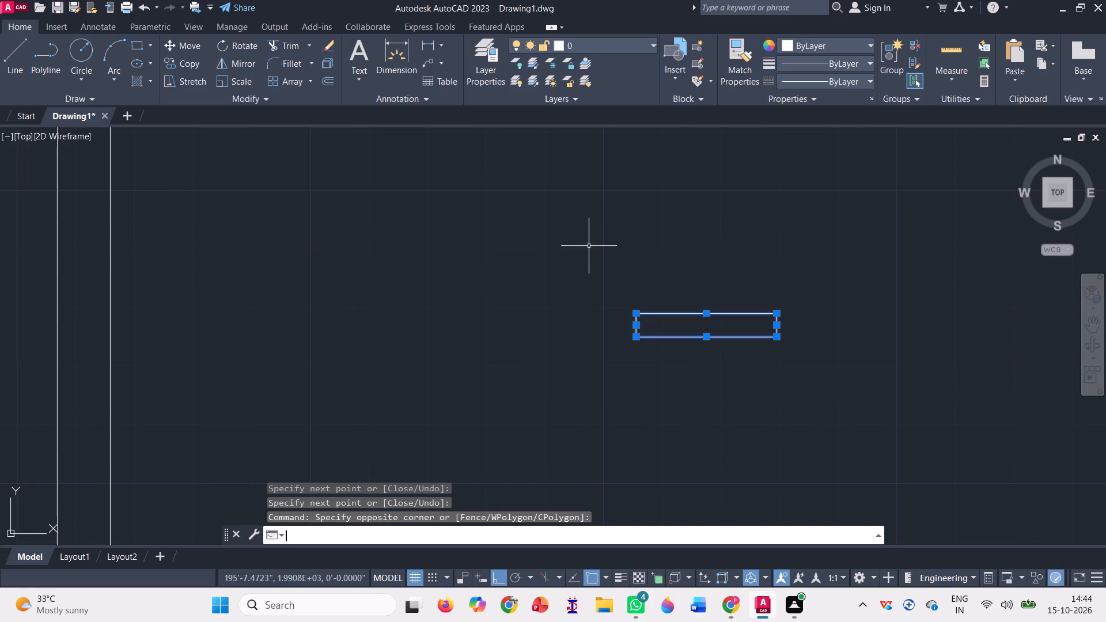
key(Return)
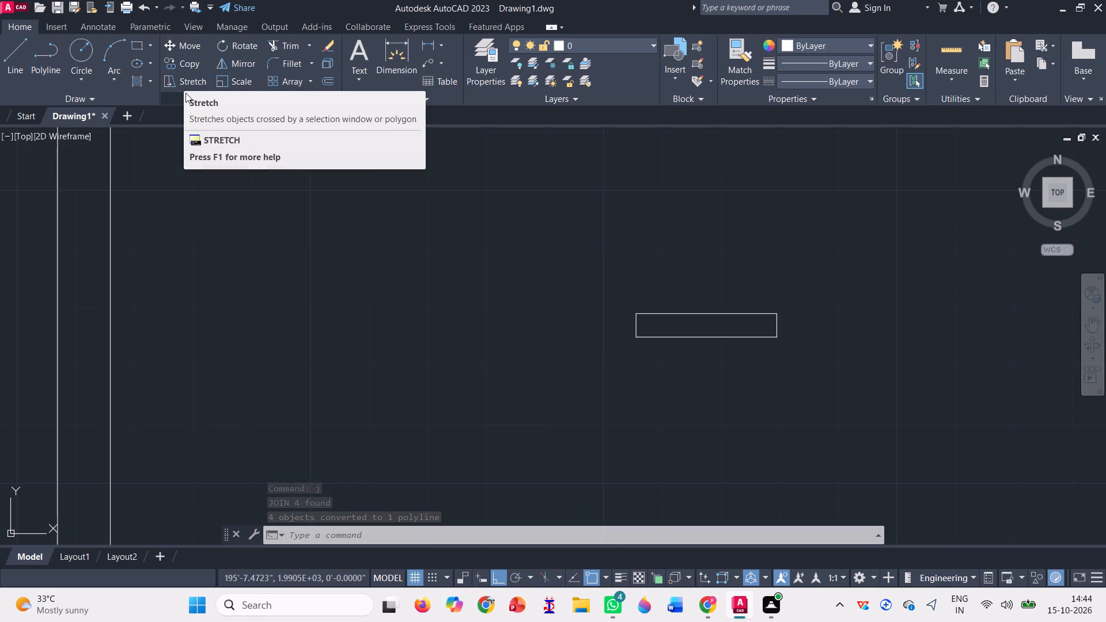
Copy the 2' by 4" rectangle from its upper-left corner, with Ortho off, into the lower wall of the left small room, near the outer wall.
click(173, 61)
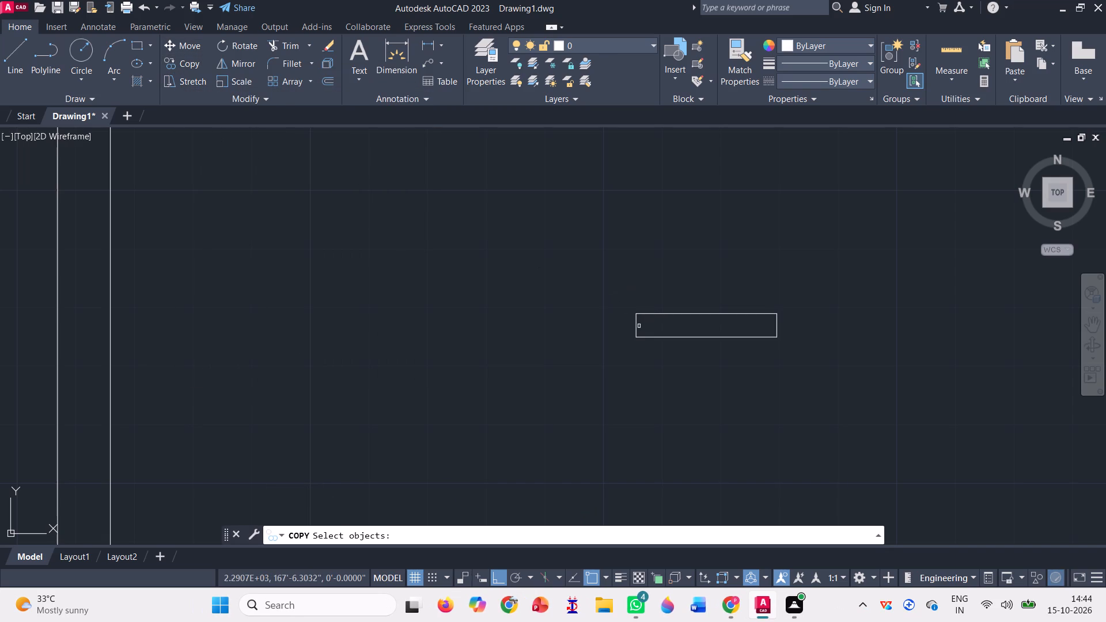
click(634, 328)
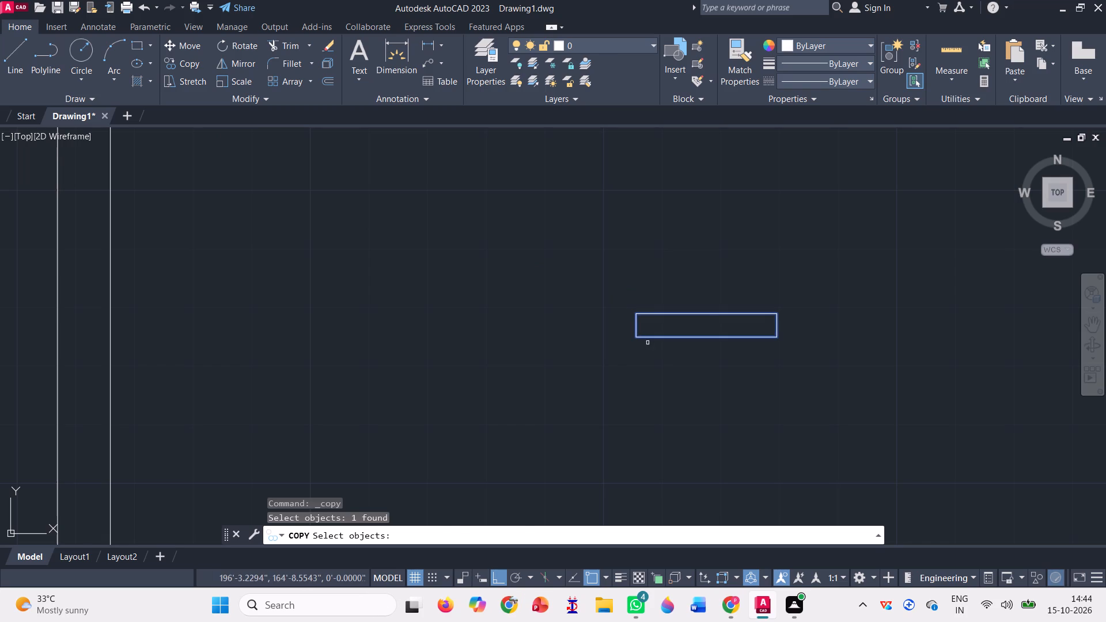
key(space)
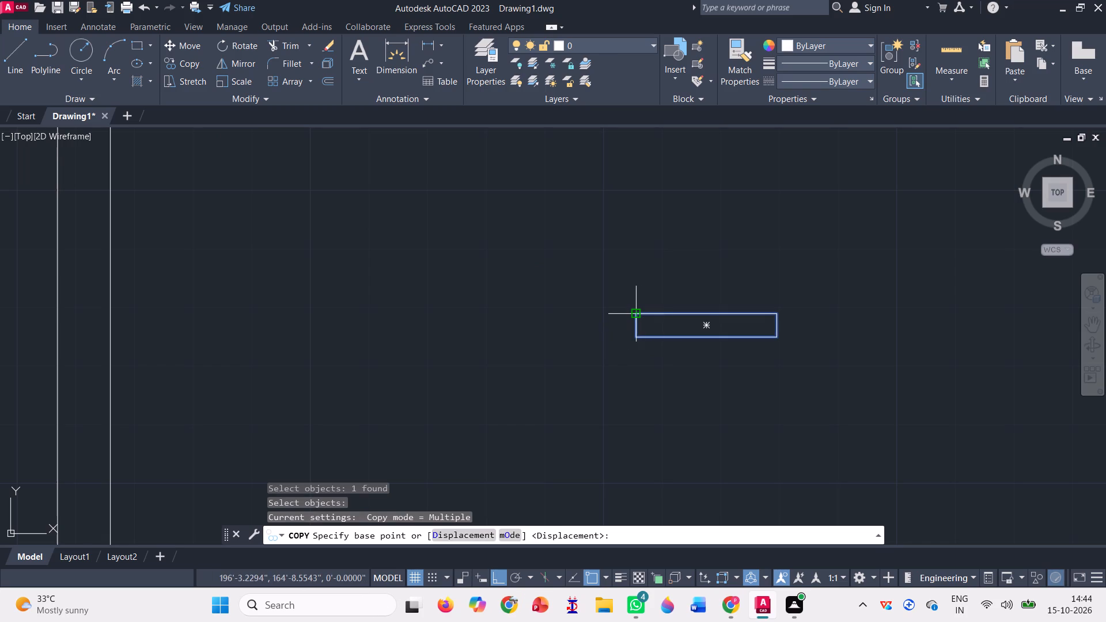
click(638, 312)
scroll(810, 354, down, 1)
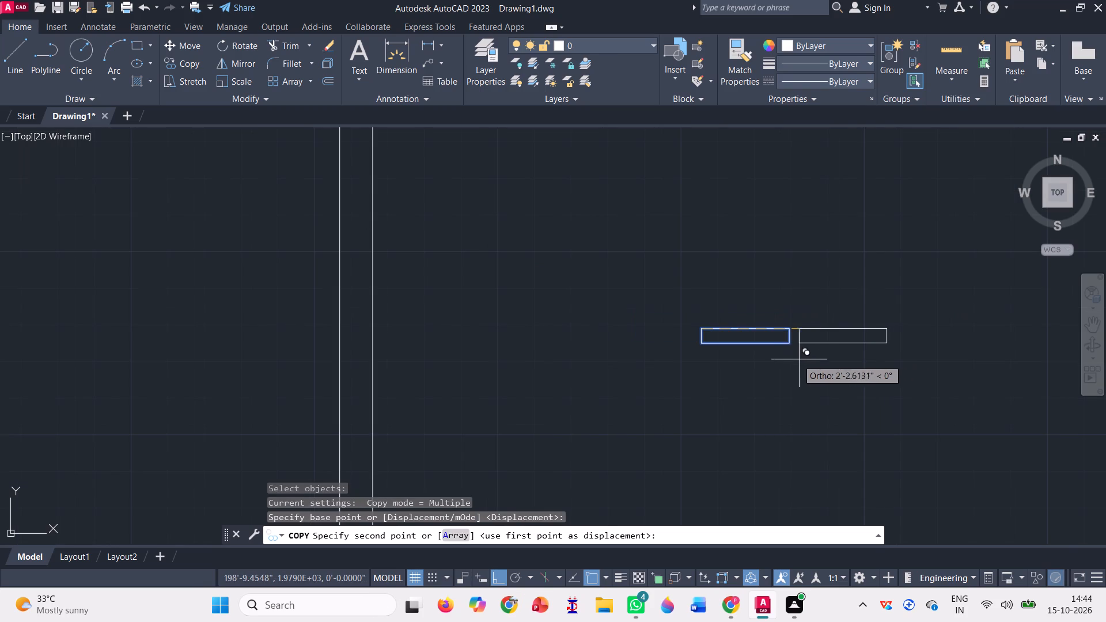
scroll(791, 358, down, 1)
scroll(673, 359, down, 2)
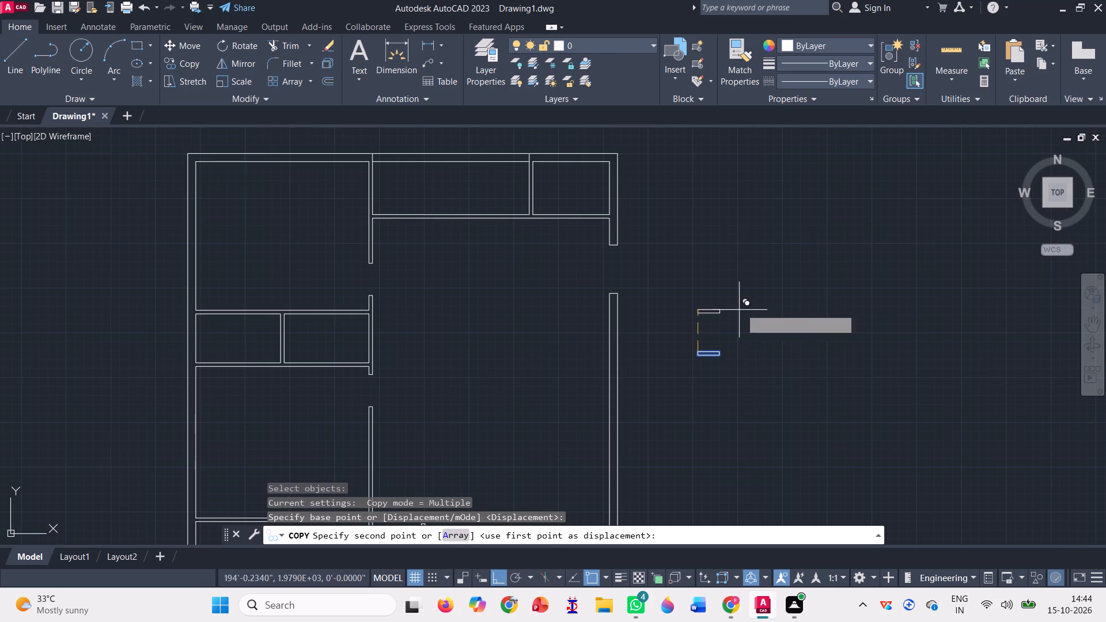
key(F8)
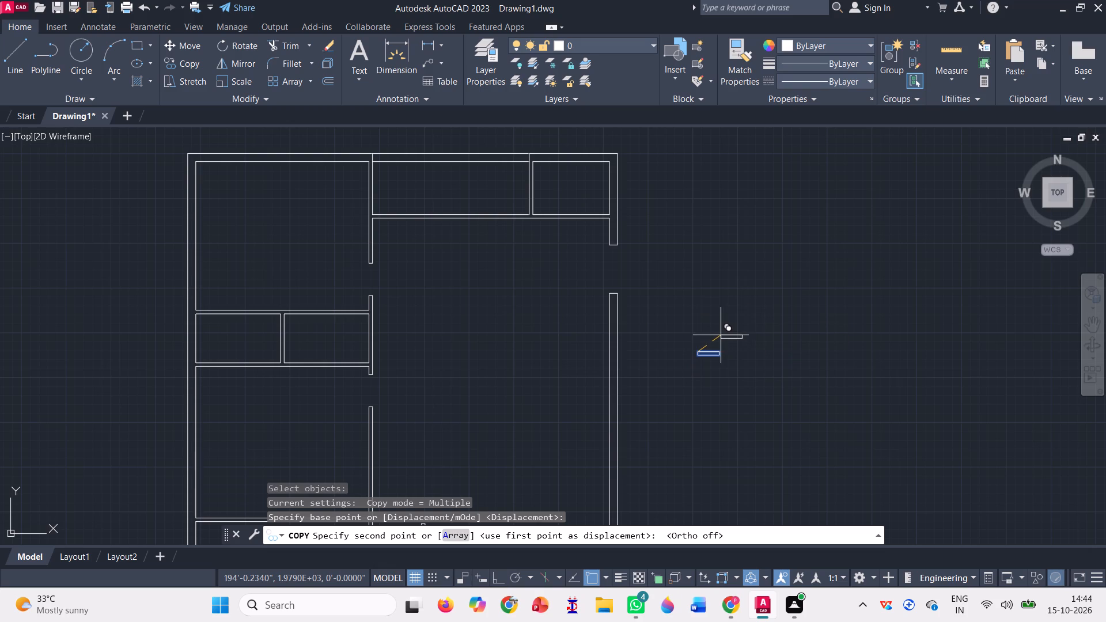
scroll(721, 335, down, 1)
scroll(460, 332, up, 3)
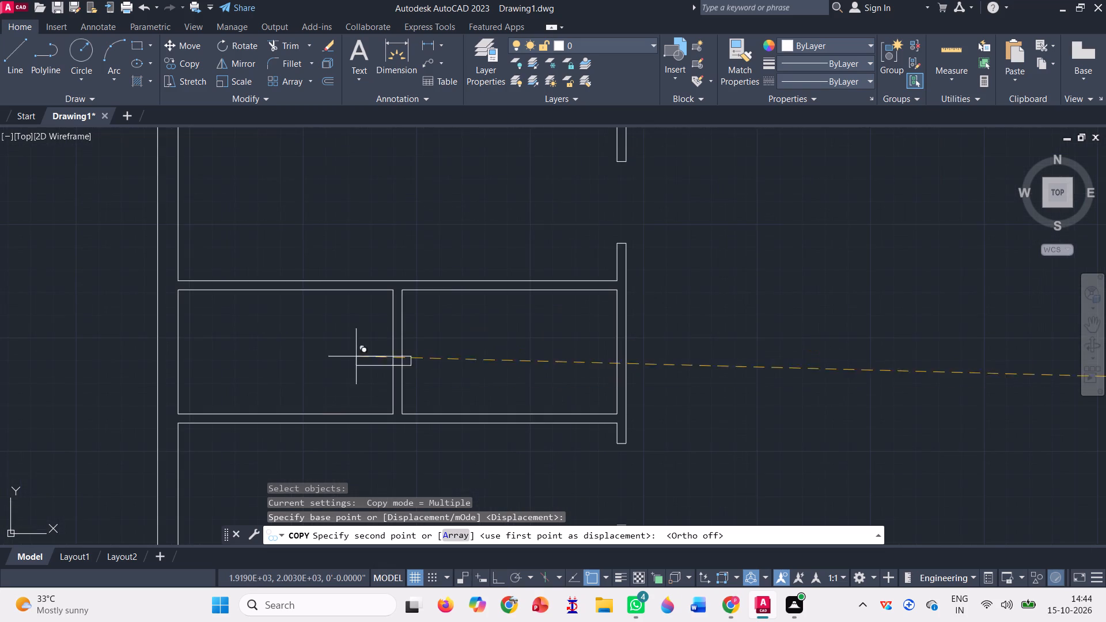
scroll(573, 276, down, 1)
scroll(348, 369, up, 2)
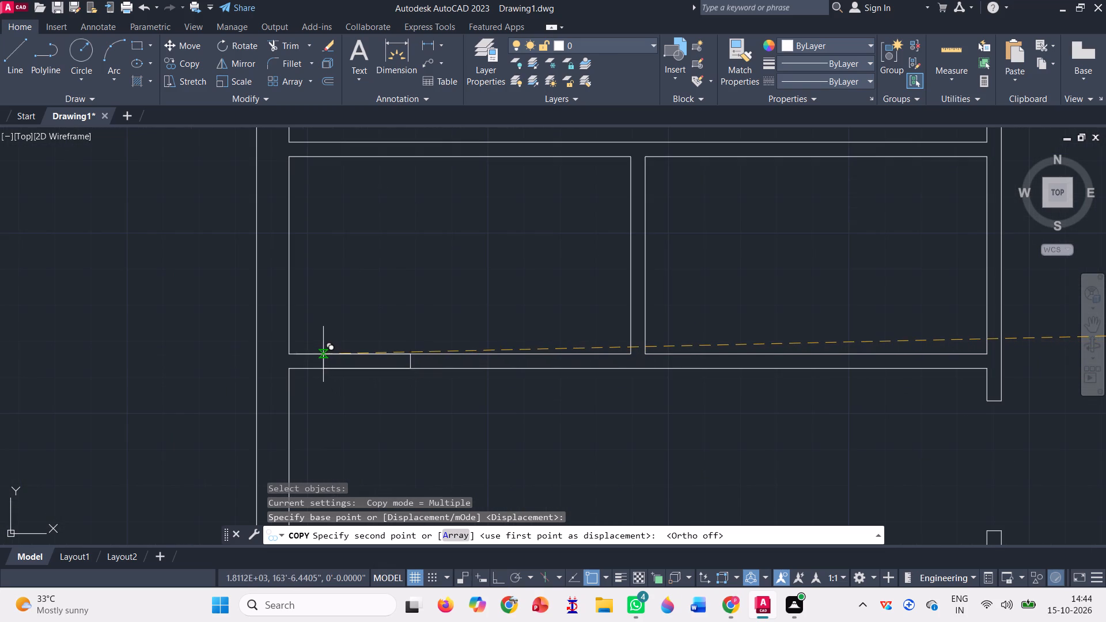
click(315, 347)
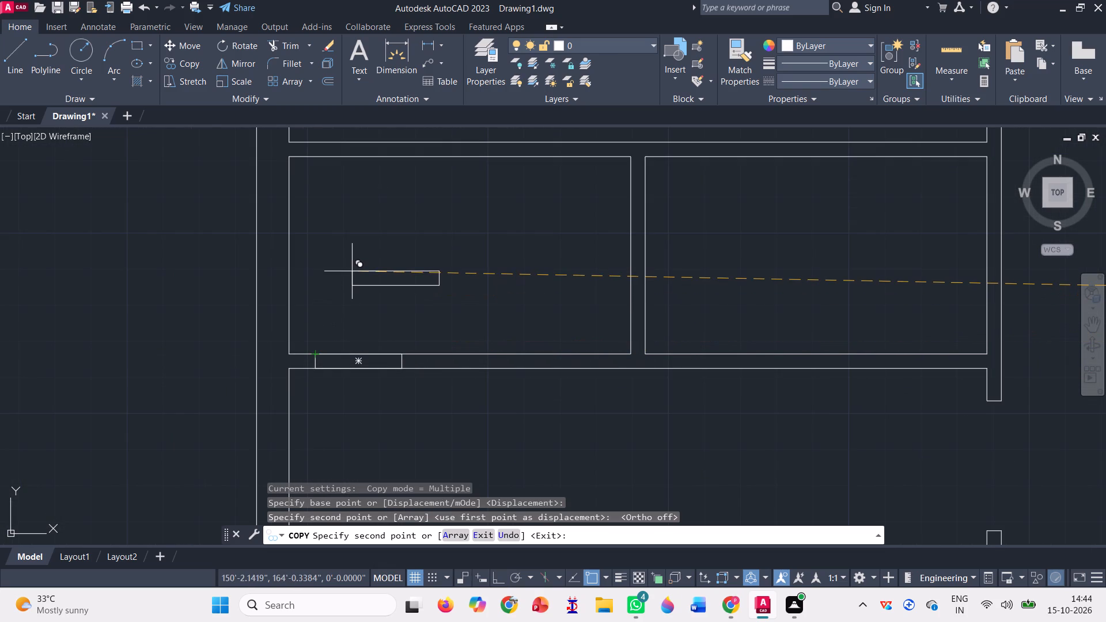
Place another copy of the 2' rectangle in the partition below the upper-right small room, near the right outer wall.
scroll(352, 271, down, 1)
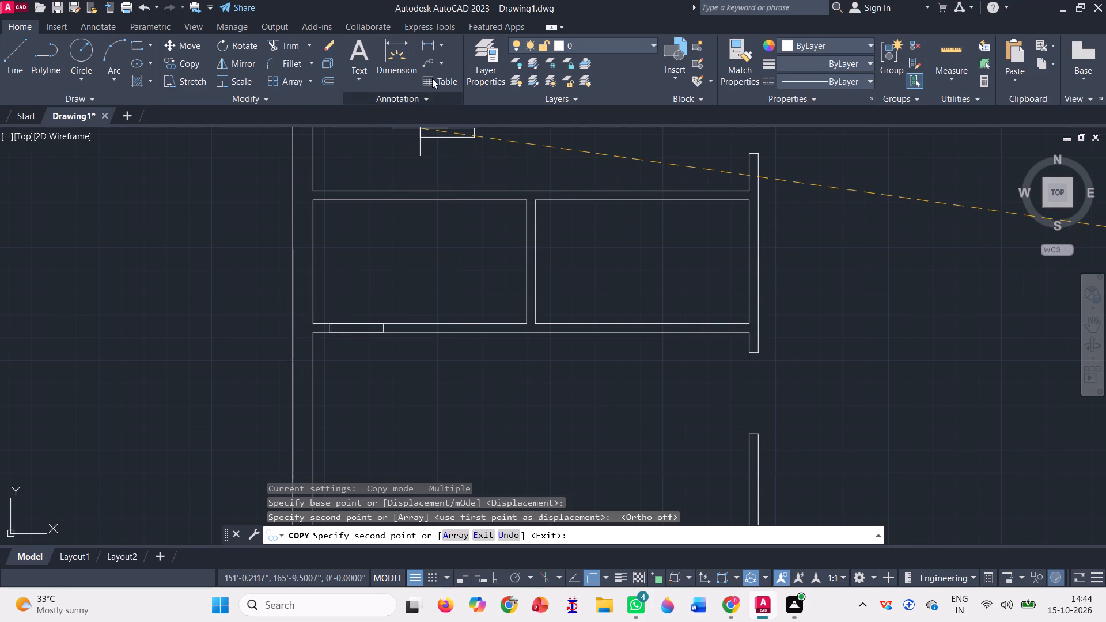
scroll(433, 78, down, 3)
scroll(334, 243, down, 4)
scroll(404, 317, up, 3)
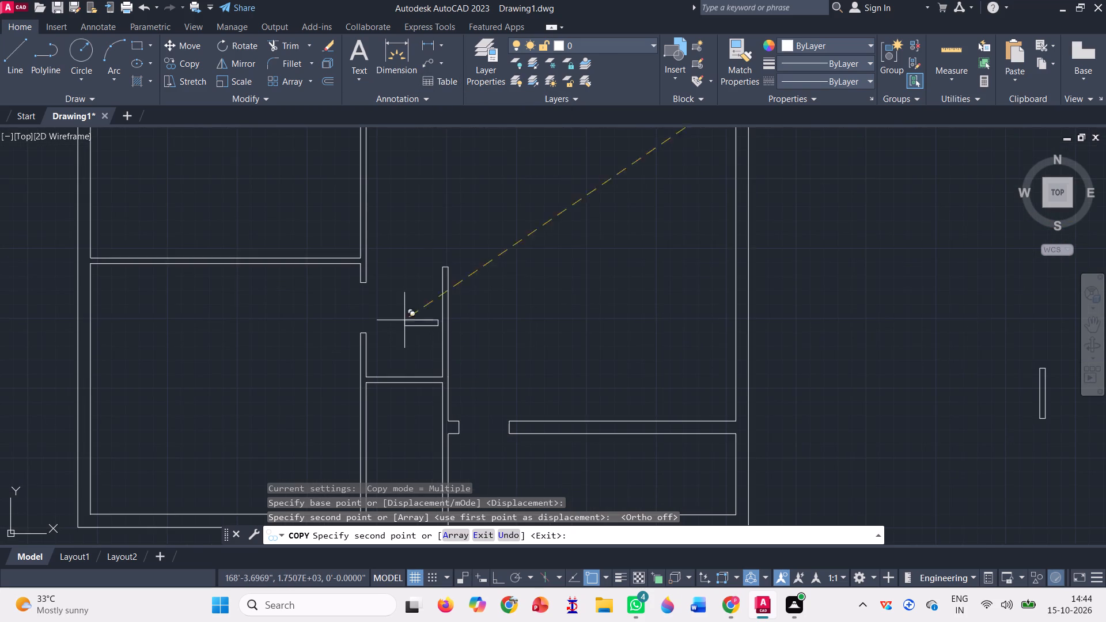
scroll(396, 309, down, 2)
scroll(387, 367, up, 1)
scroll(383, 366, down, 1)
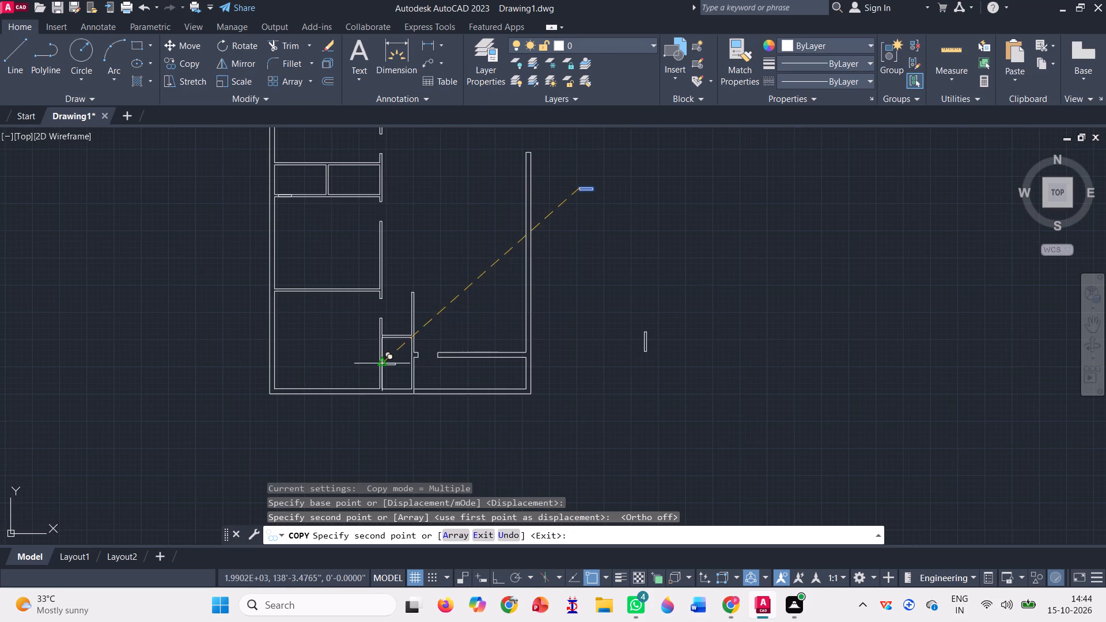
scroll(546, 350, down, 1)
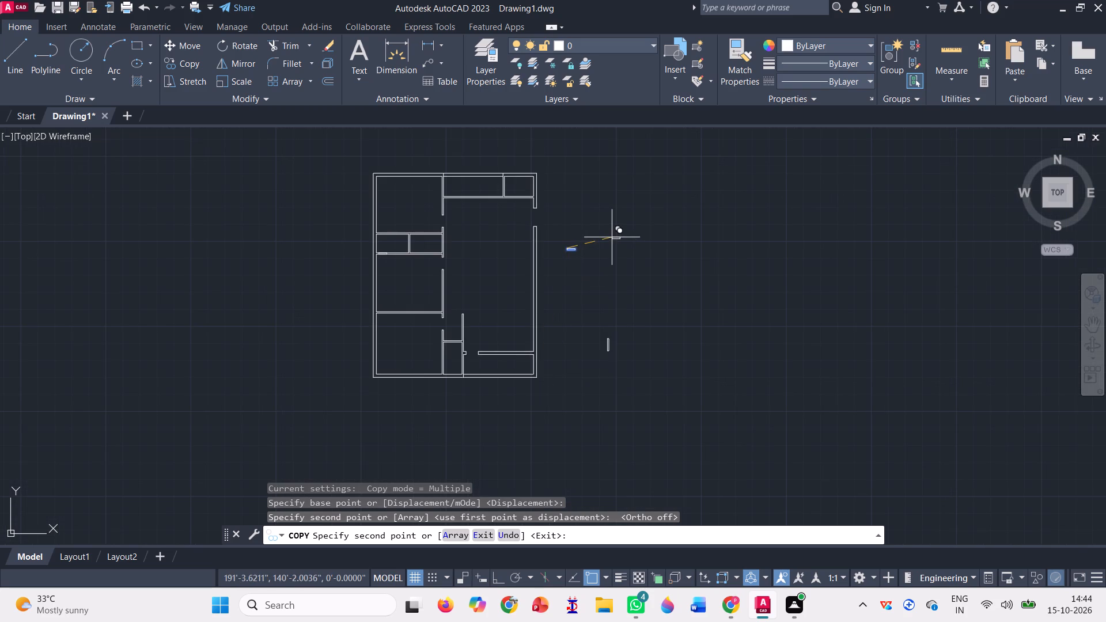
scroll(505, 197, up, 3)
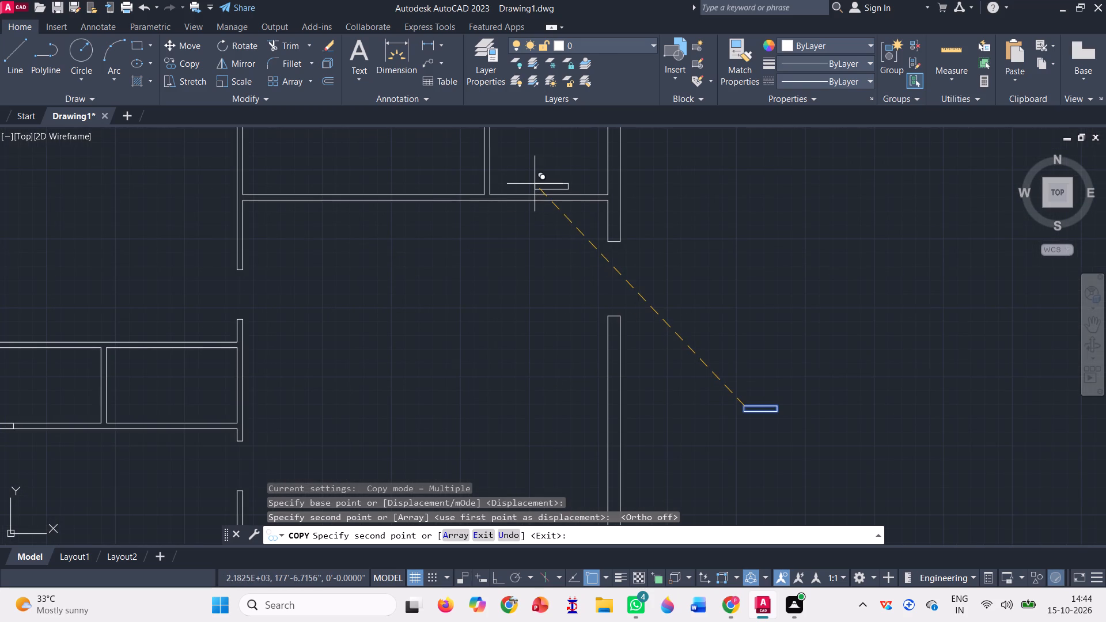
scroll(554, 196, up, 3)
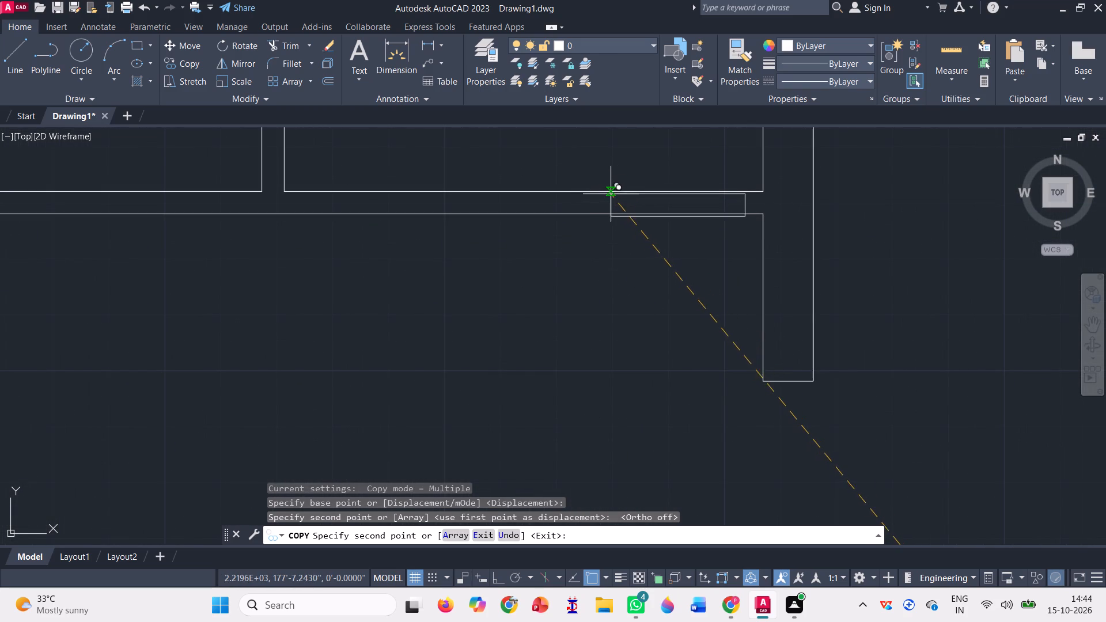
click(612, 187)
scroll(582, 186, down, 4)
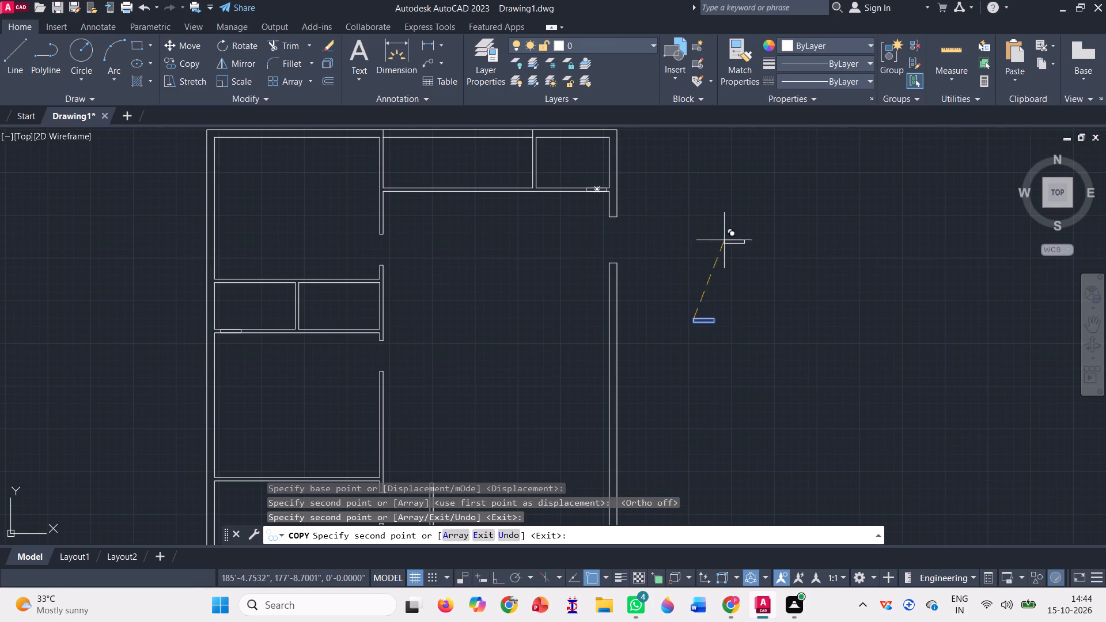
key(Escape)
With Ortho on, rotate the 2' by 4" rectangle outside the plan 90° about its right end so it stands vertical.
scroll(630, 234, down, 2)
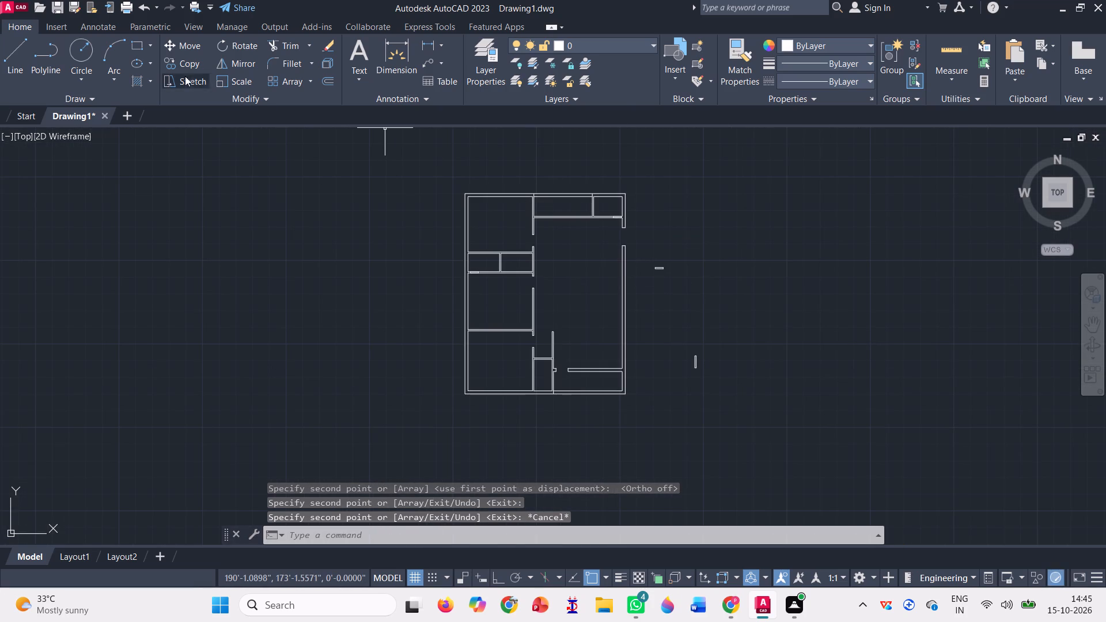
click(239, 48)
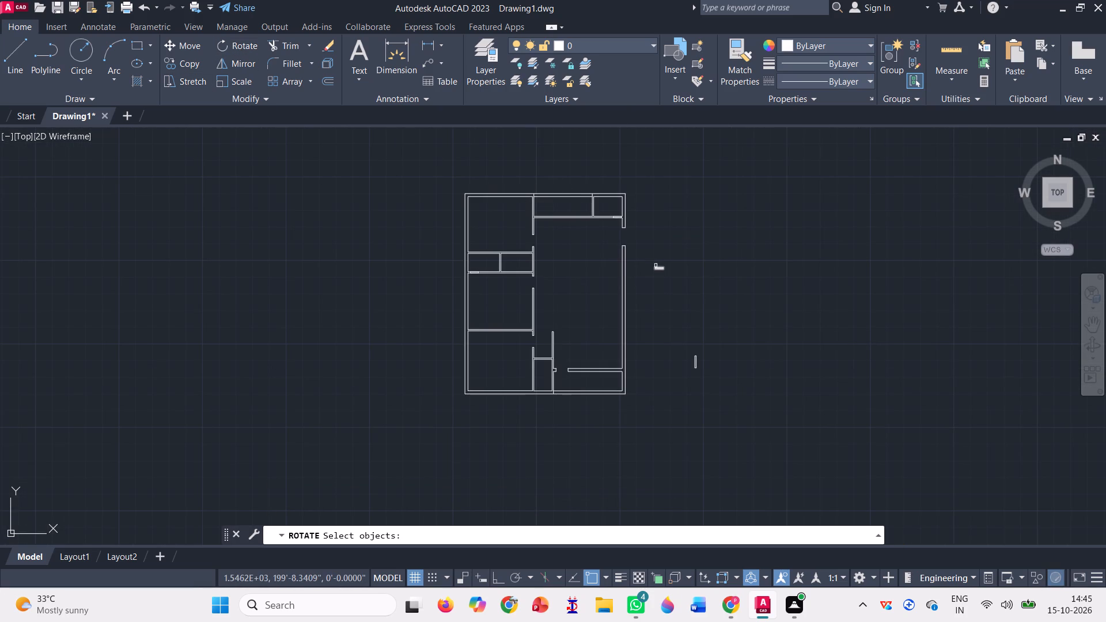
click(660, 269)
key(space)
scroll(660, 268, up, 3)
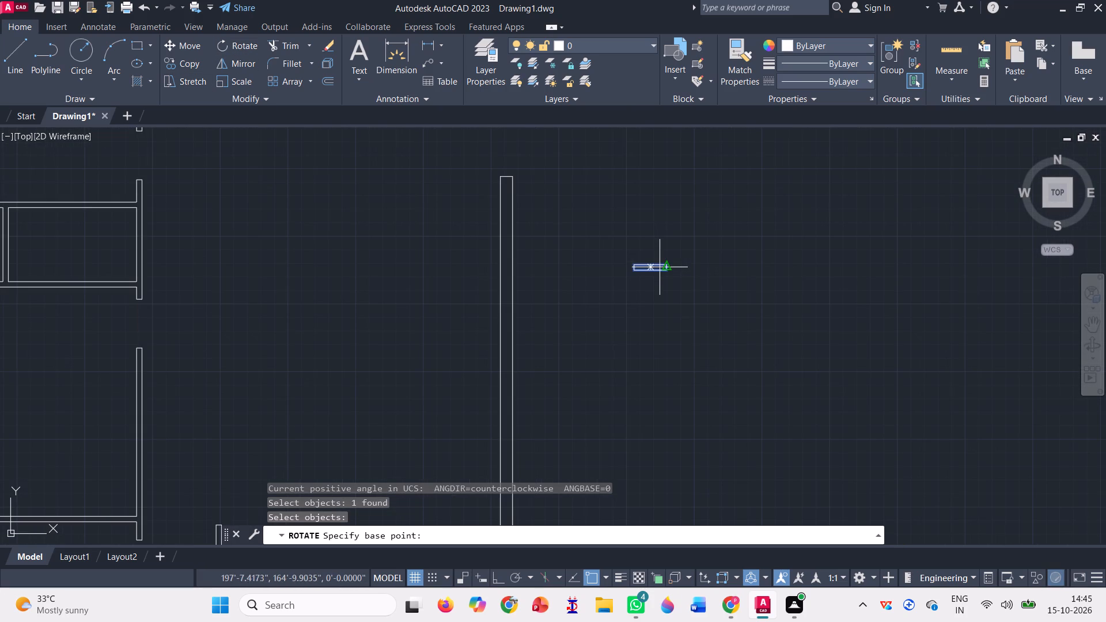
click(660, 267)
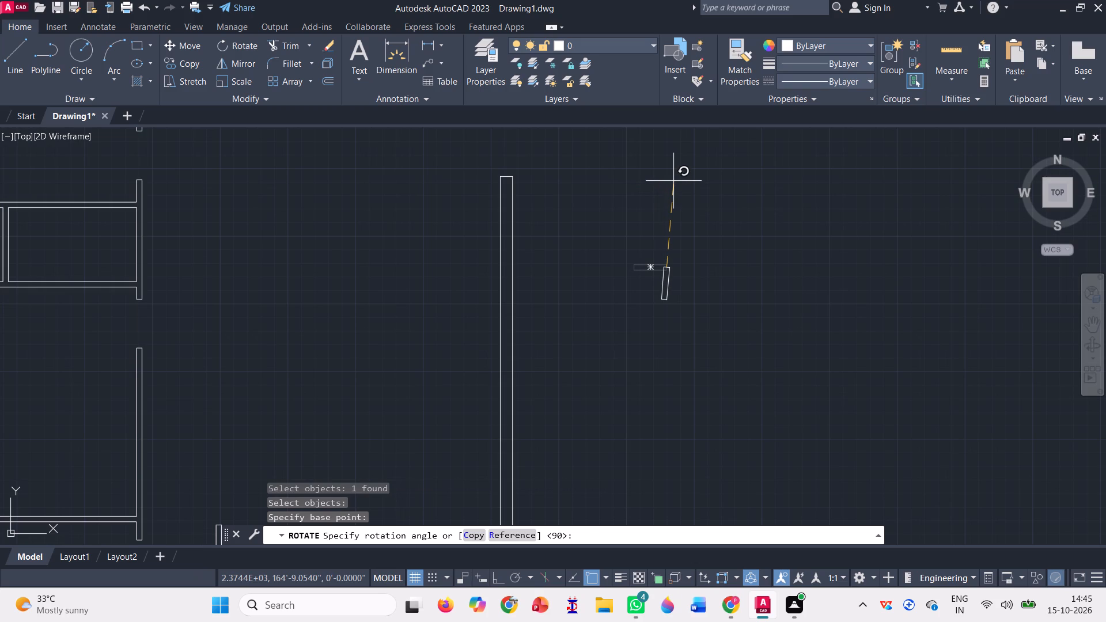
key(F8)
click(672, 179)
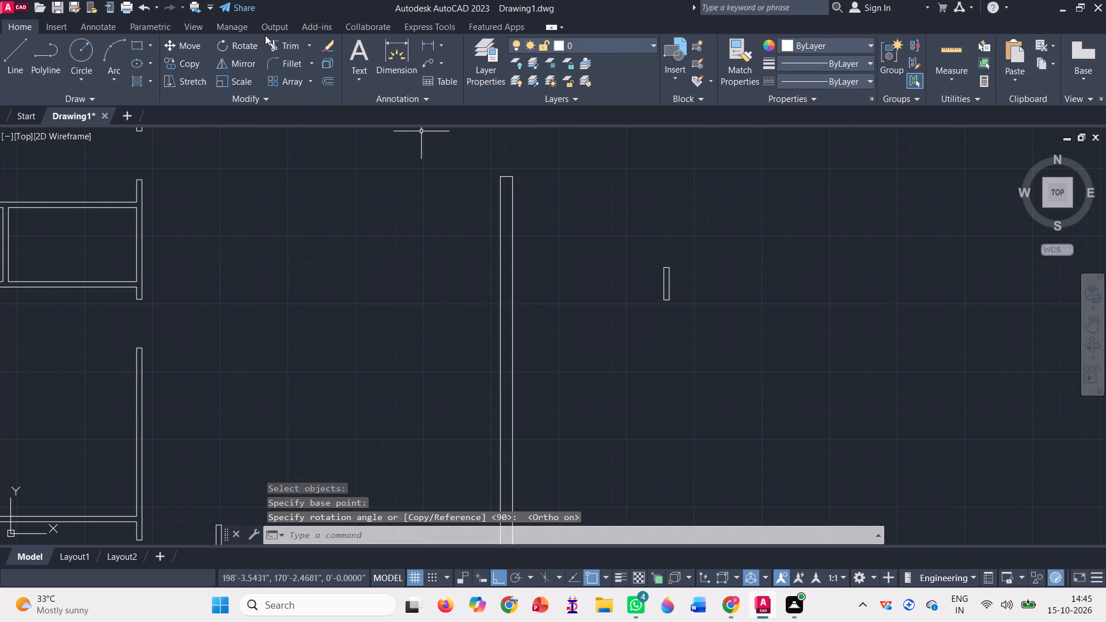
Copy the vertical 2' rectangle from its upper-left corner, with Ortho off, into the partition between the lower-left room and the small room beside it.
click(187, 55)
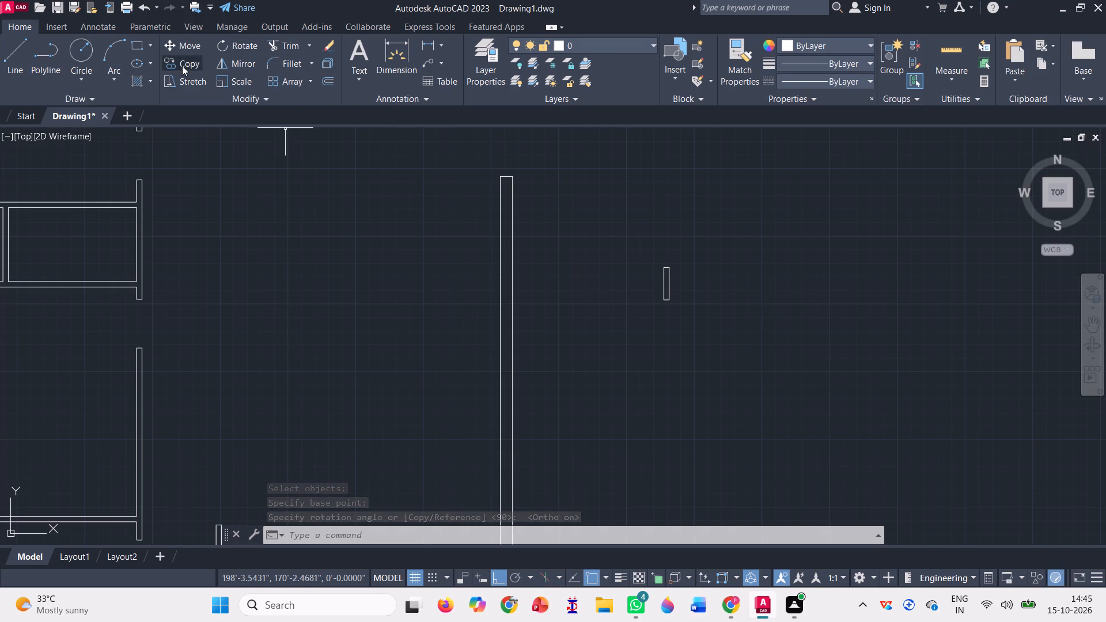
click(182, 64)
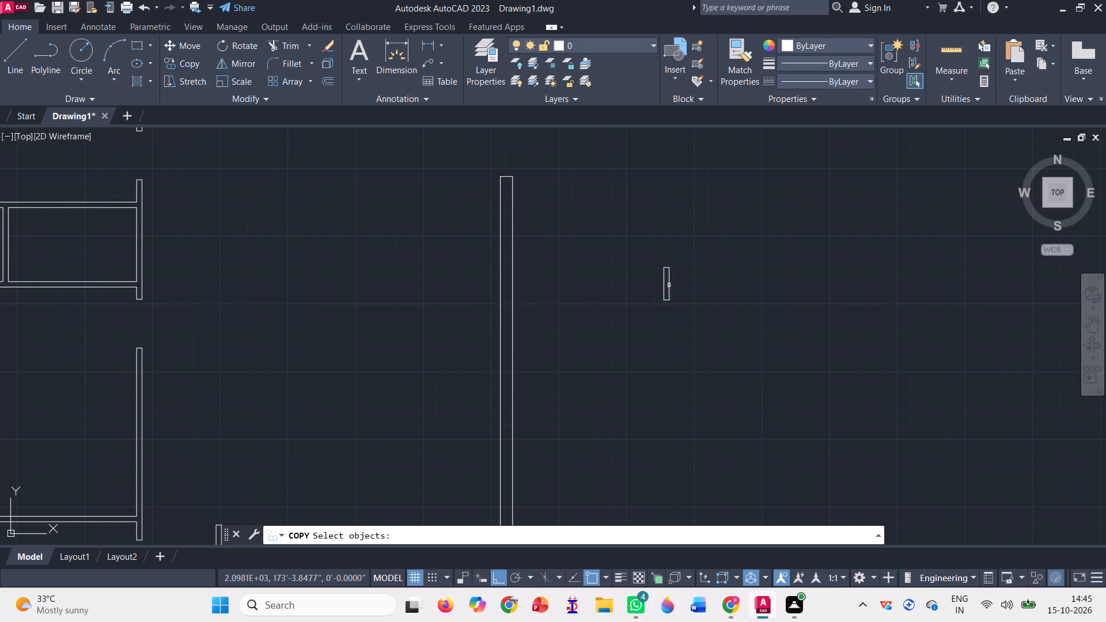
click(669, 285)
key(space)
scroll(669, 259, up, 3)
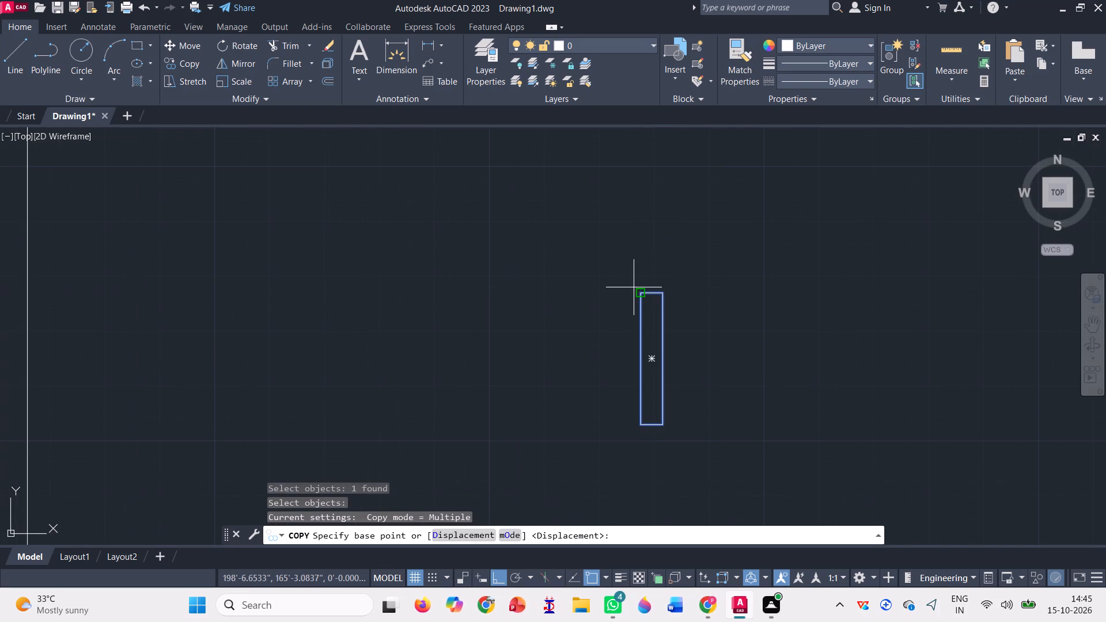
click(638, 287)
scroll(692, 225, down, 5)
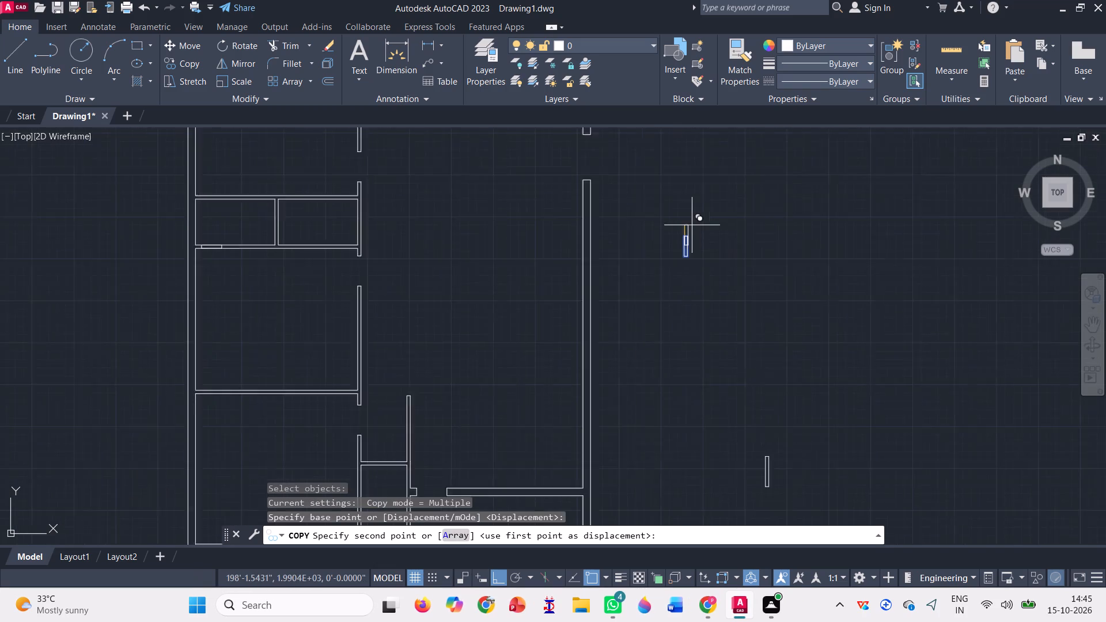
key(F8)
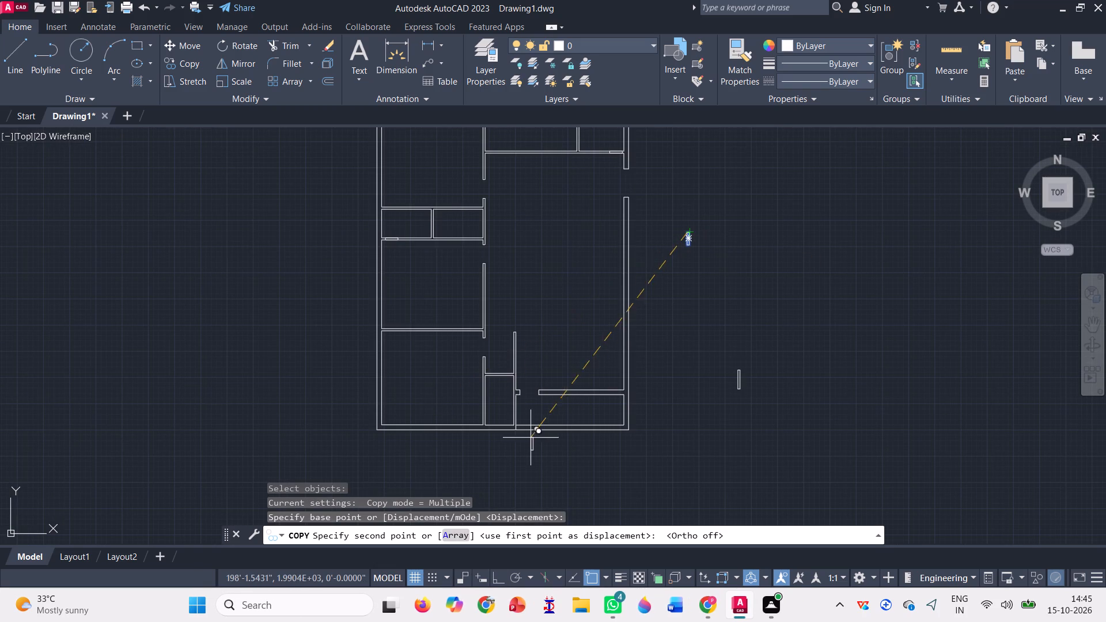
scroll(482, 396, up, 2)
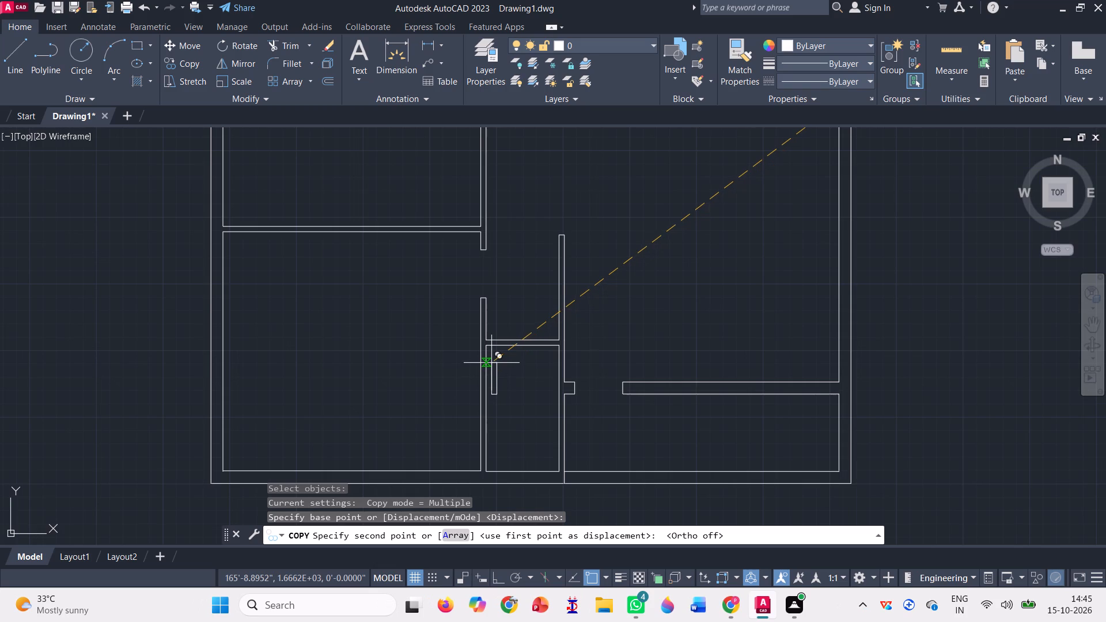
scroll(490, 361, up, 1)
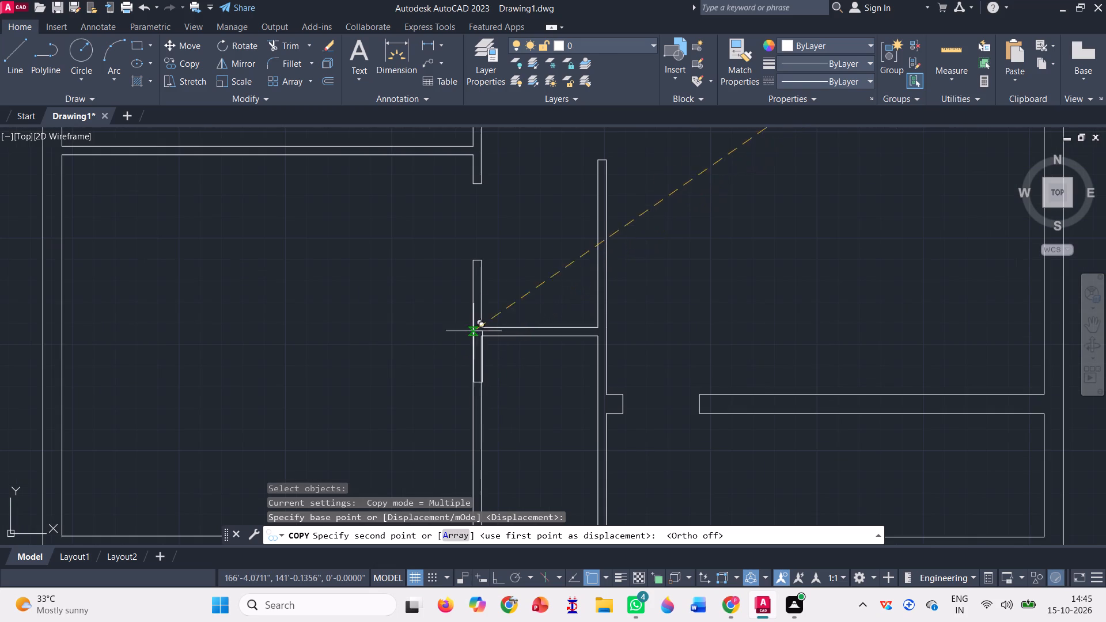
scroll(472, 305, down, 1)
scroll(475, 381, up, 1)
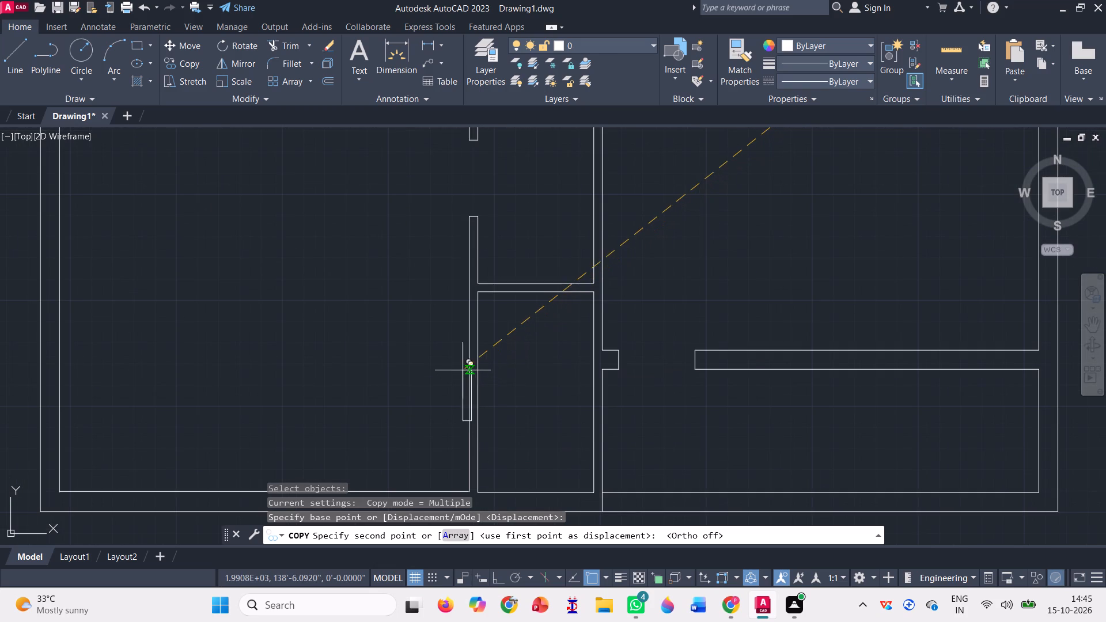
click(467, 367)
Place another copy of the vertical 2' rectangle in the vertical partition at the right side of the two small left rooms.
scroll(492, 400, down, 2)
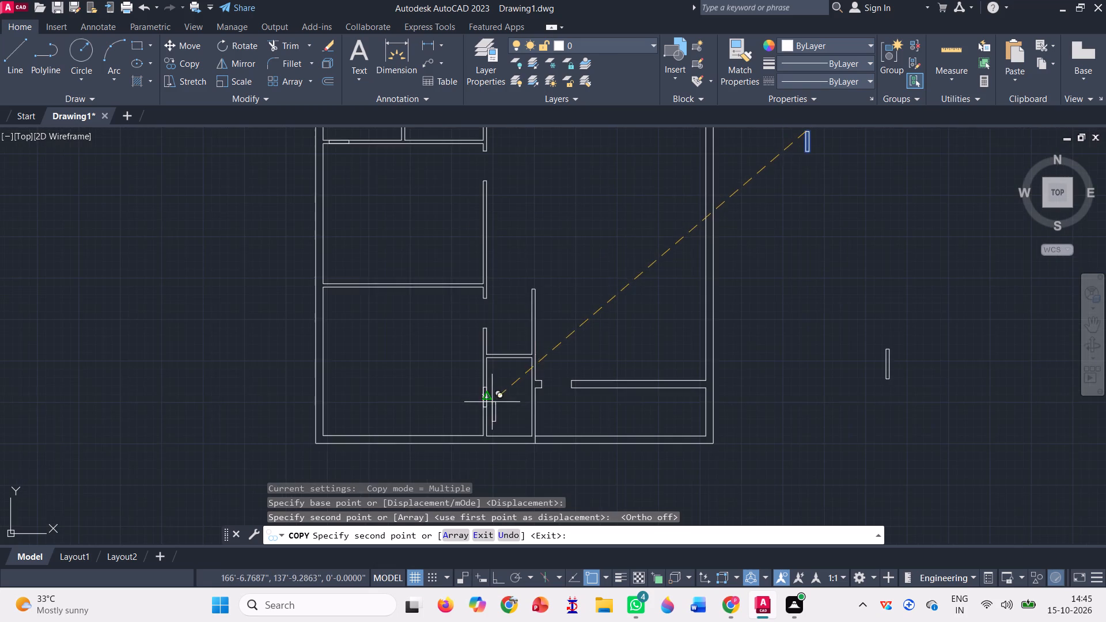
scroll(486, 408, down, 2)
scroll(479, 279, up, 3)
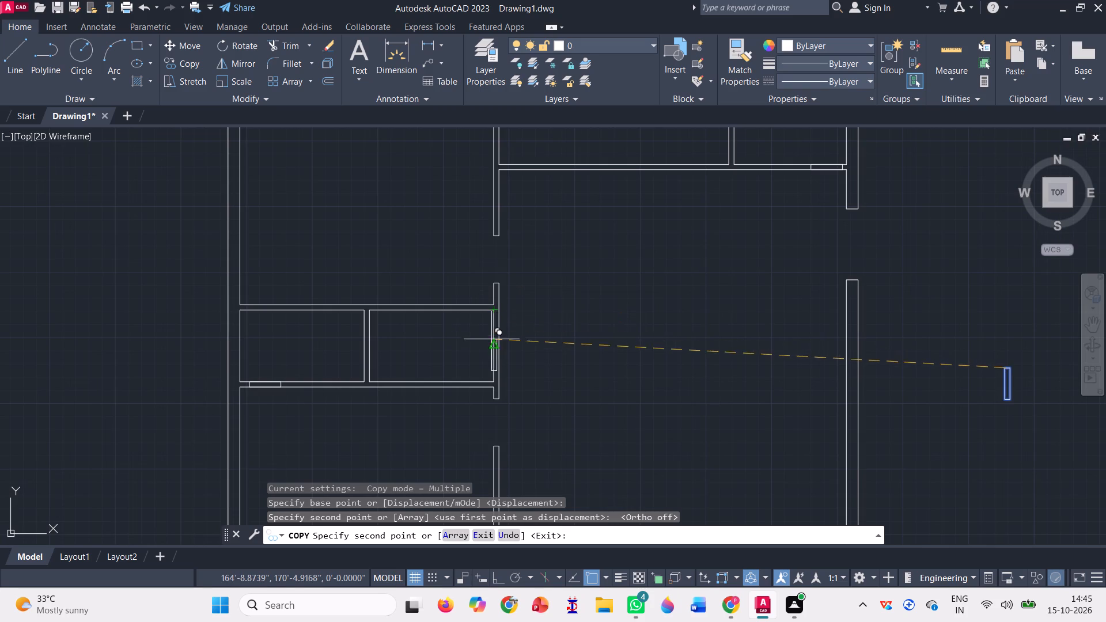
scroll(493, 343, up, 2)
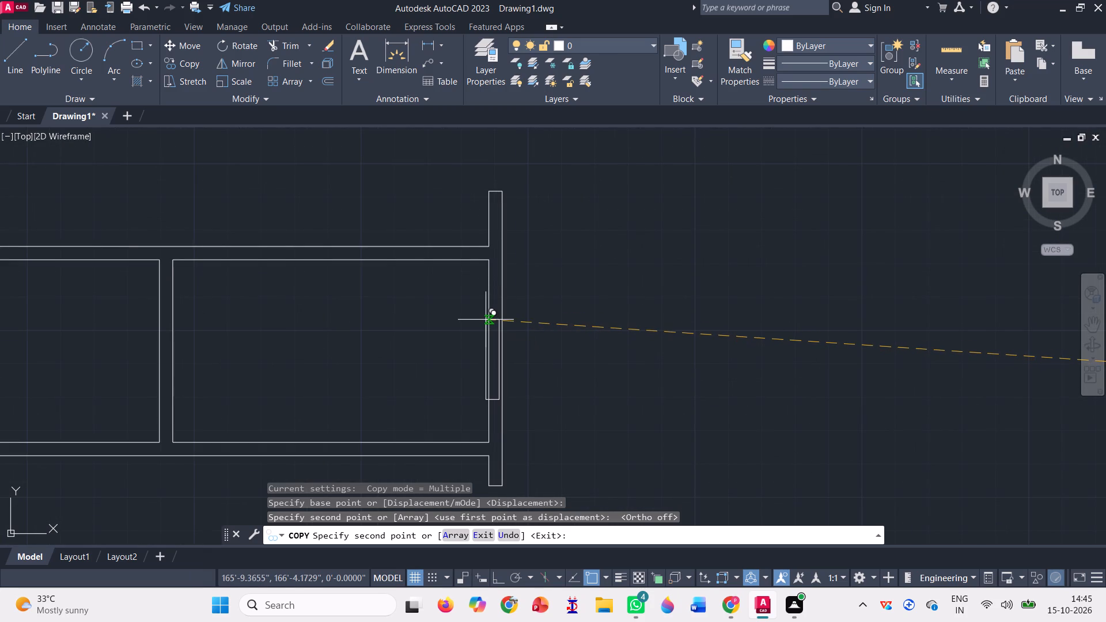
click(489, 319)
key(space)
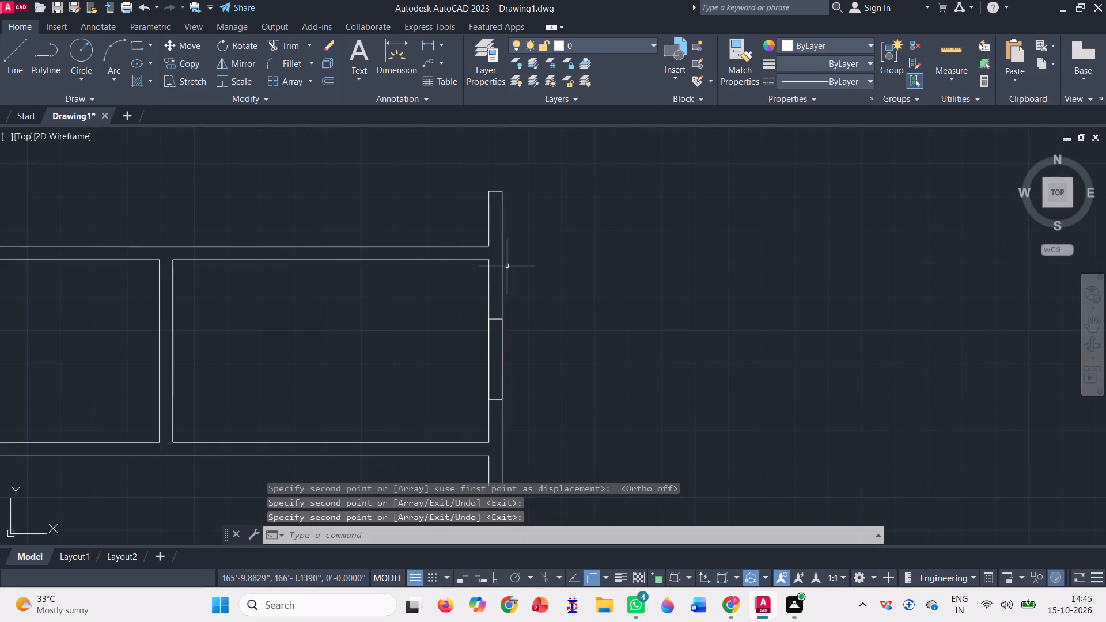
Trim open the 2' doorways in the vertical partition beside and the horizontal partition below the two small left rooms.
scroll(507, 264, down, 2)
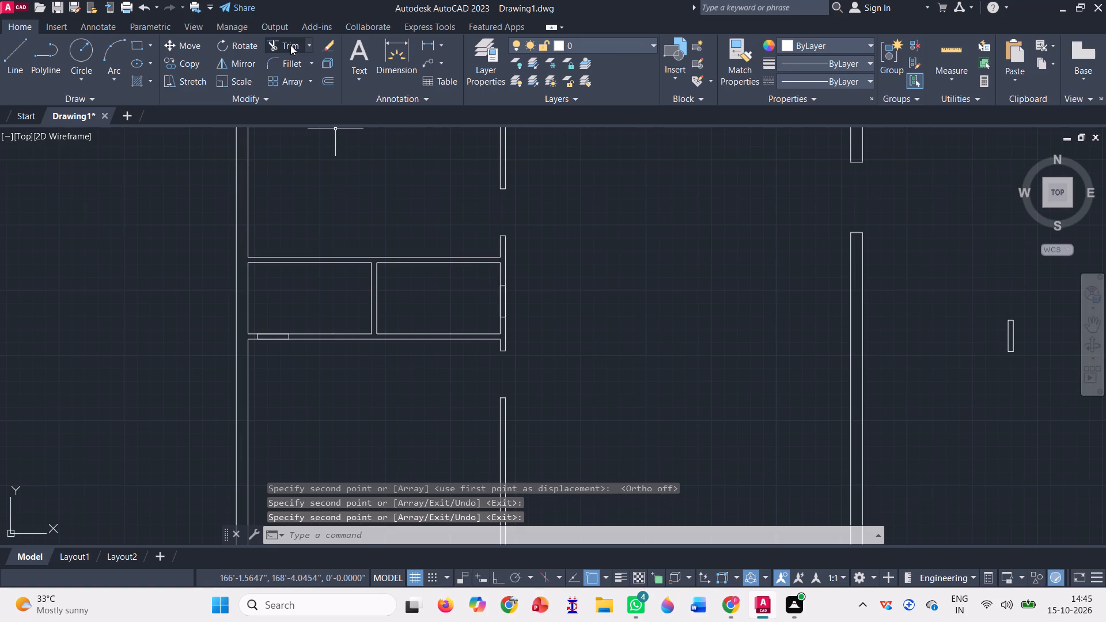
click(290, 45)
click(489, 299)
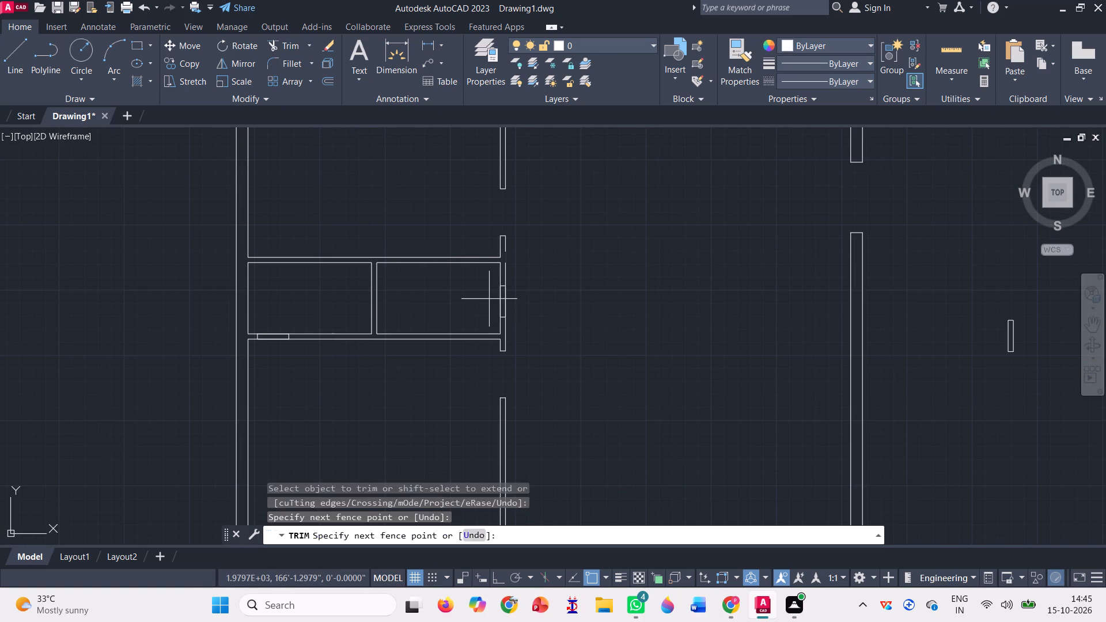
click(537, 298)
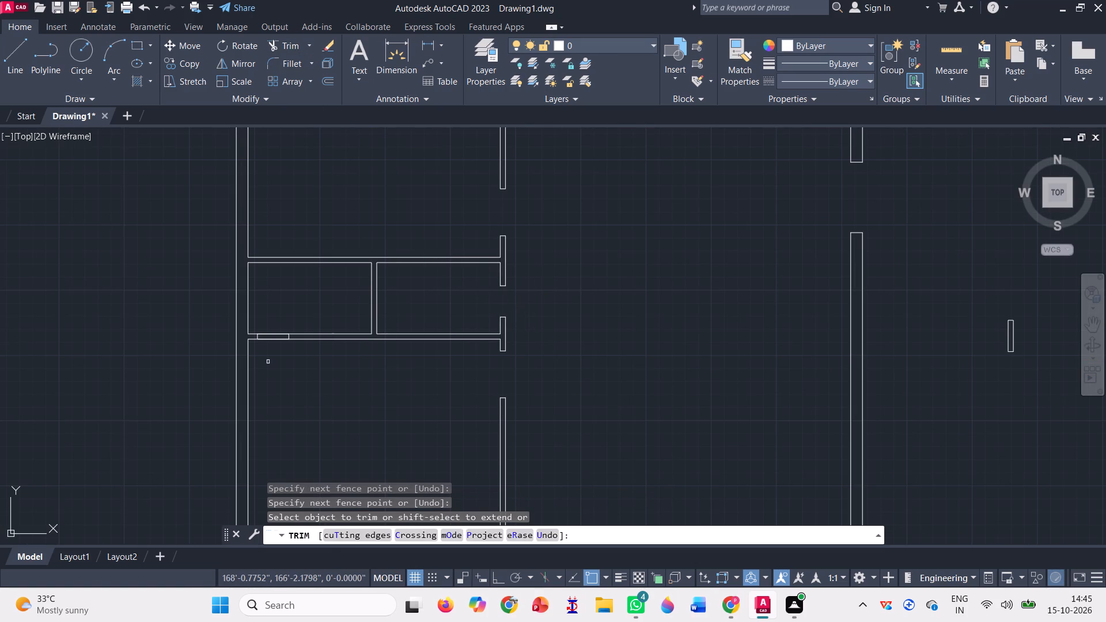
click(272, 356)
click(274, 311)
Trim open the 2' doorways between the lower-left room and its adjacent small room, and below the upper-right small room.
scroll(425, 186, down, 3)
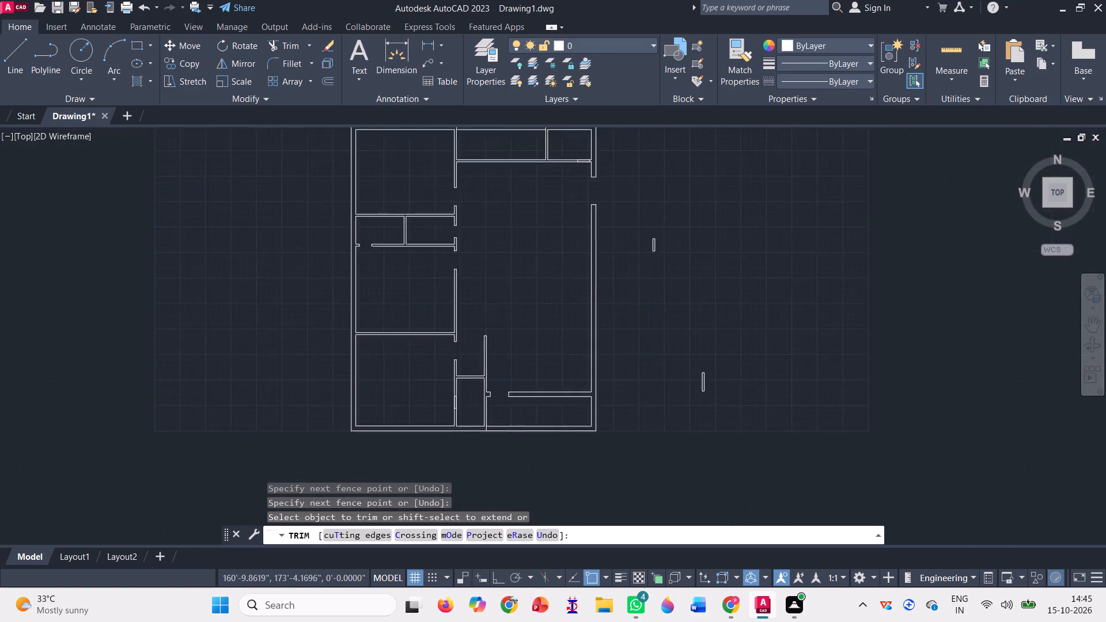
scroll(446, 328, up, 3)
click(450, 309)
click(410, 313)
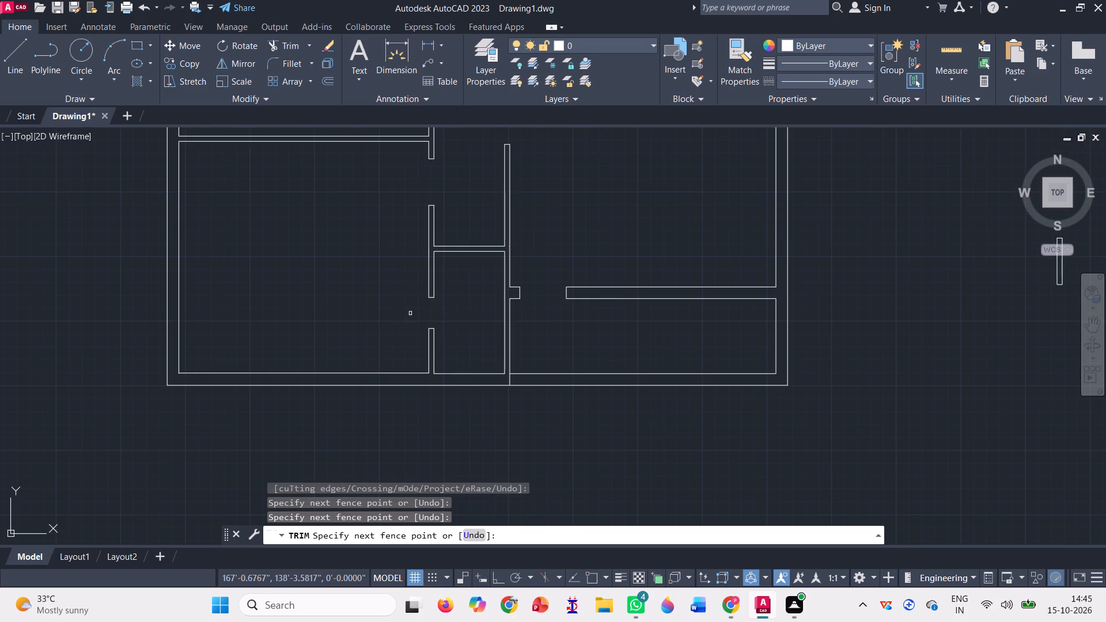
scroll(407, 340, down, 2)
scroll(440, 375, down, 2)
scroll(516, 323, up, 2)
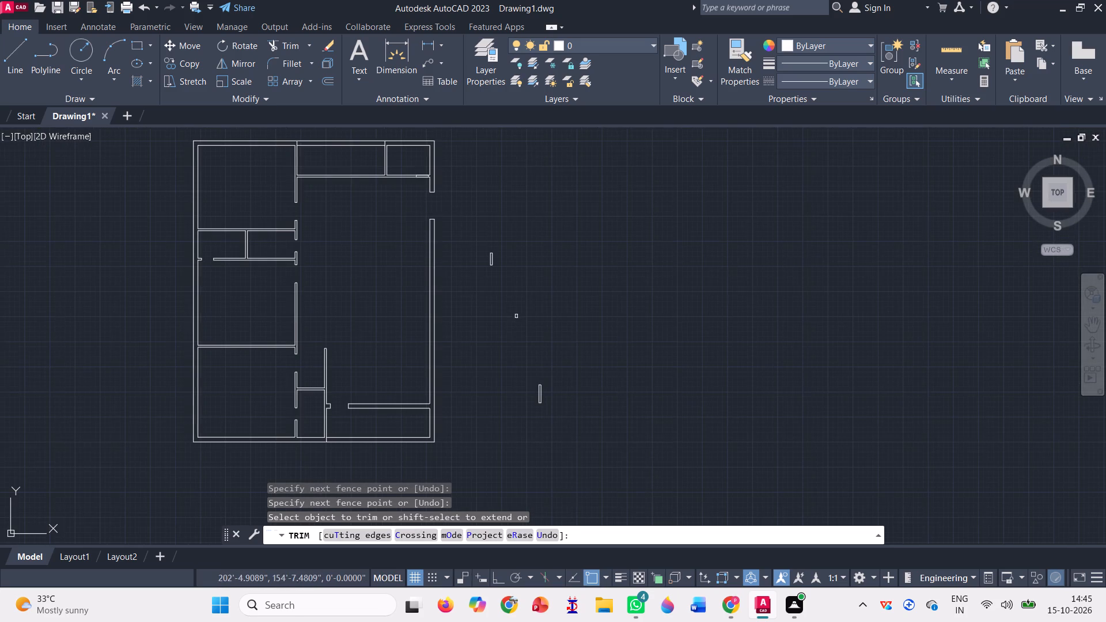
scroll(416, 160, up, 3)
click(426, 217)
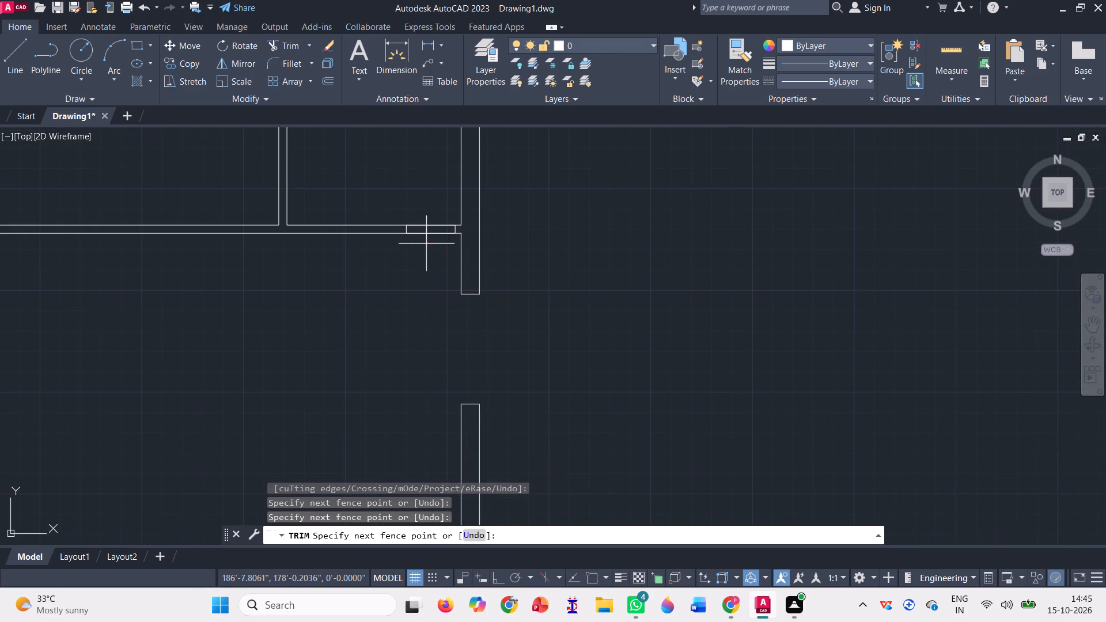
click(426, 244)
scroll(445, 268, down, 2)
key(Escape)
scroll(515, 212, down, 1)
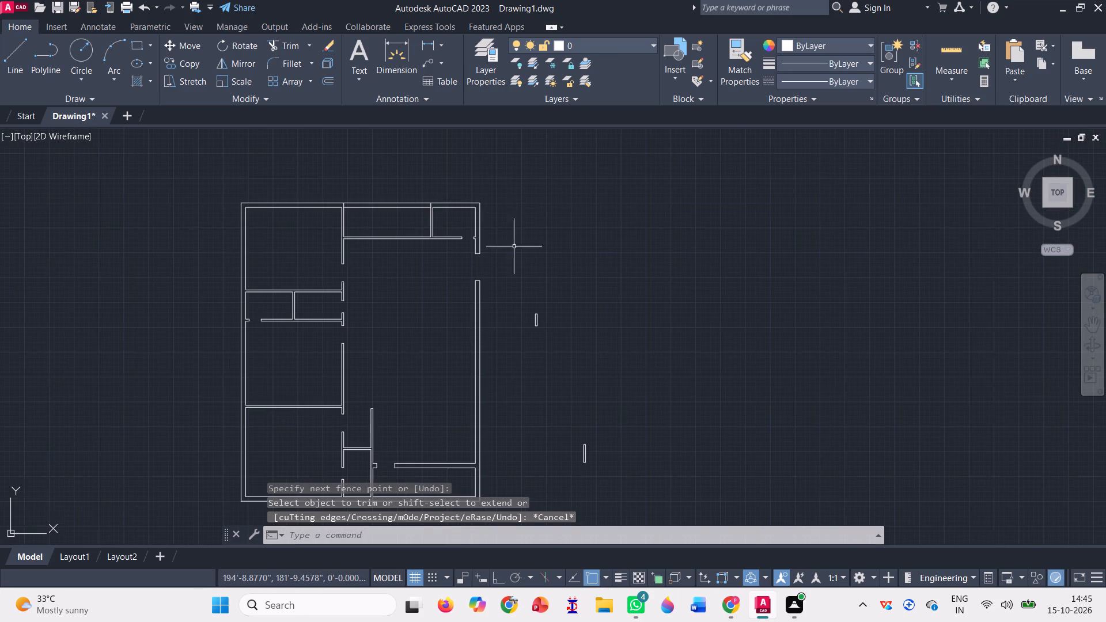
Erase the two leftover vertical door rectangles outside the plan.
scroll(503, 251, down, 1)
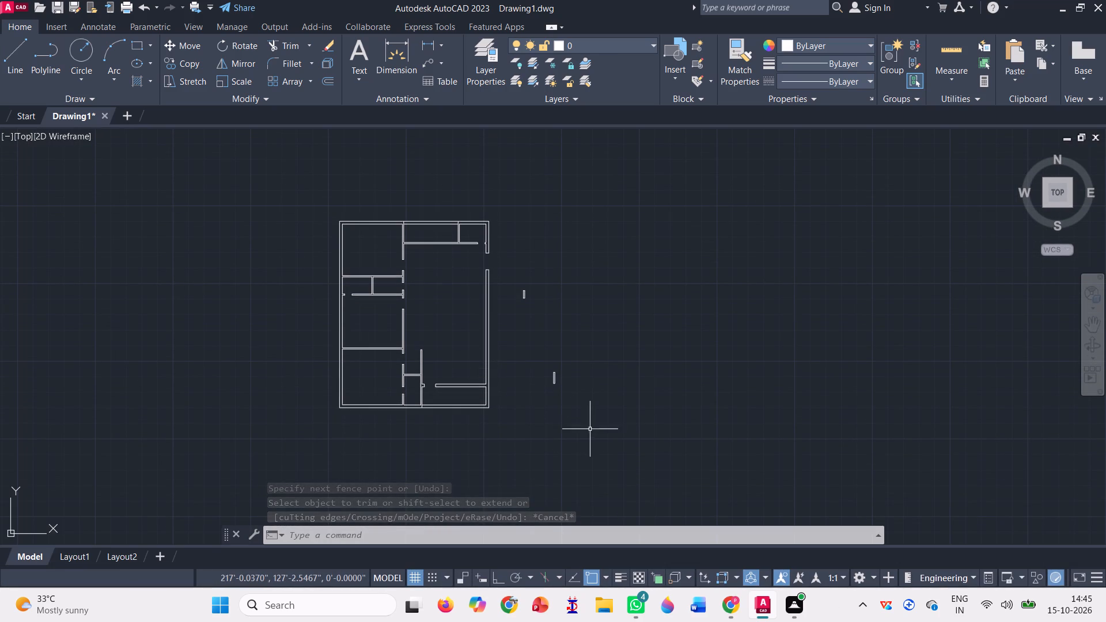
click(590, 428)
click(514, 277)
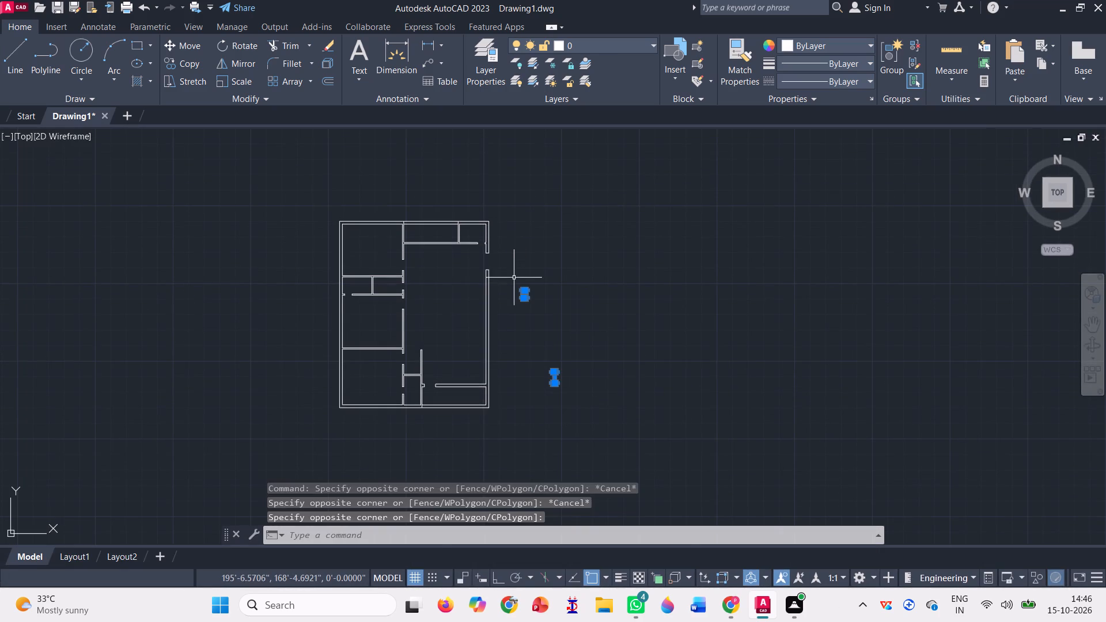
key(Delete)
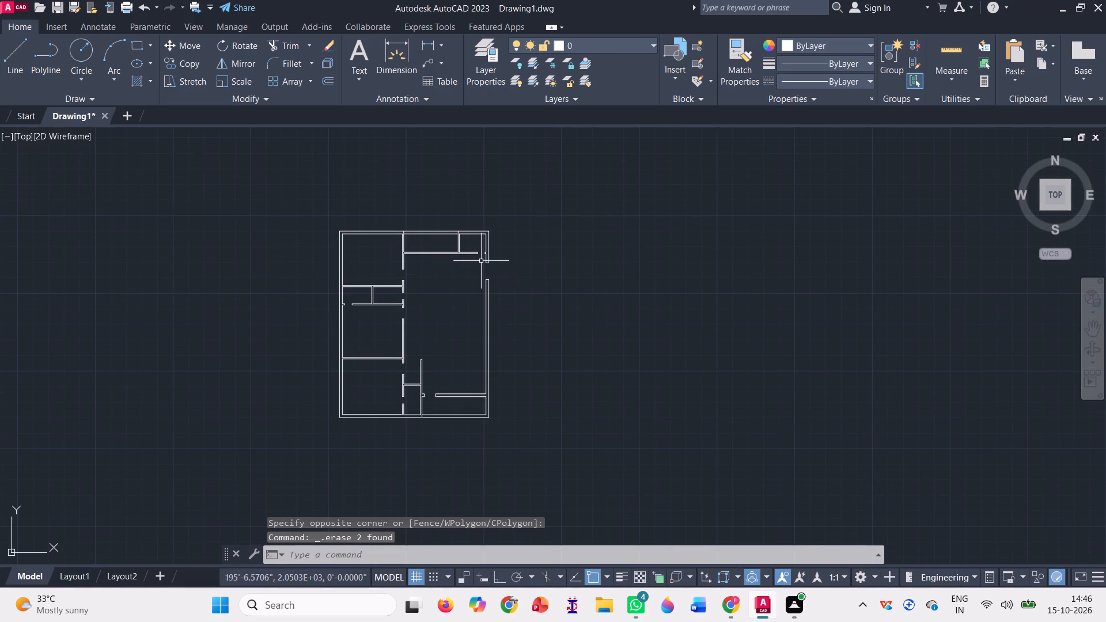
Select the entire floor plan and join its wall lines into polylines.
click(533, 466)
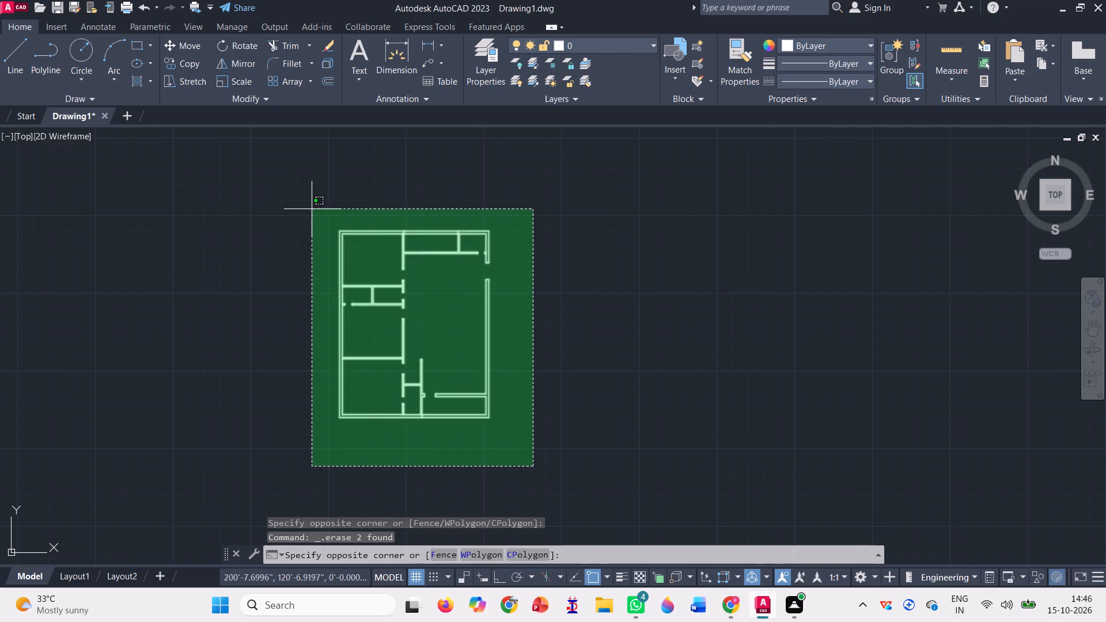
click(310, 207)
key(j)
key(Return)
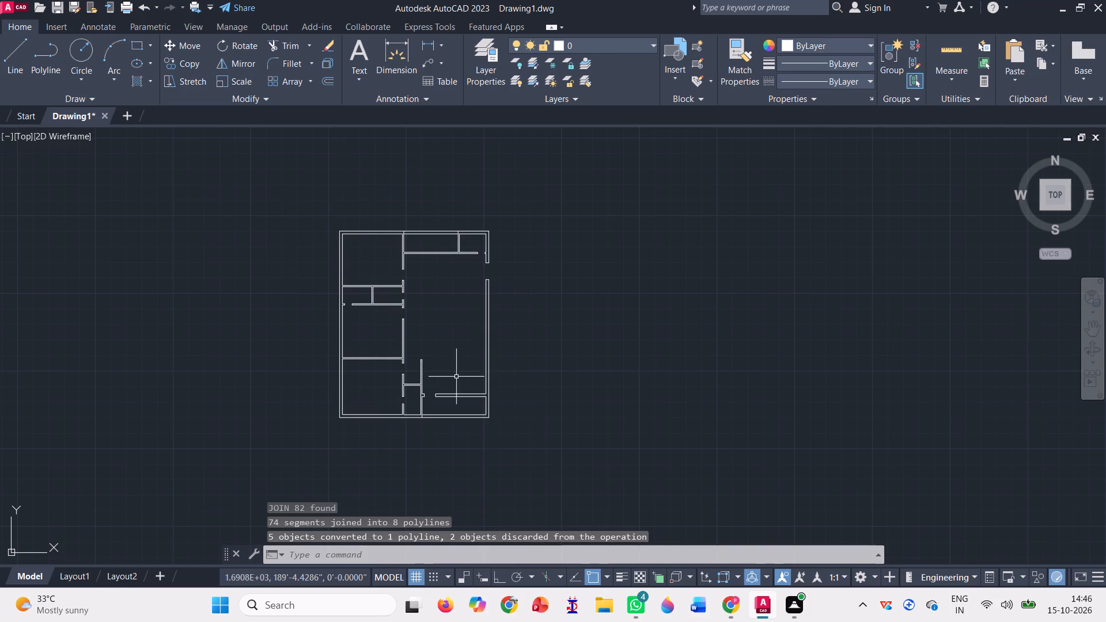
Join the upper-left room's wall outline with the wall outline along the bottom partition of the two small left rooms.
click(342, 250)
scroll(352, 336, up, 3)
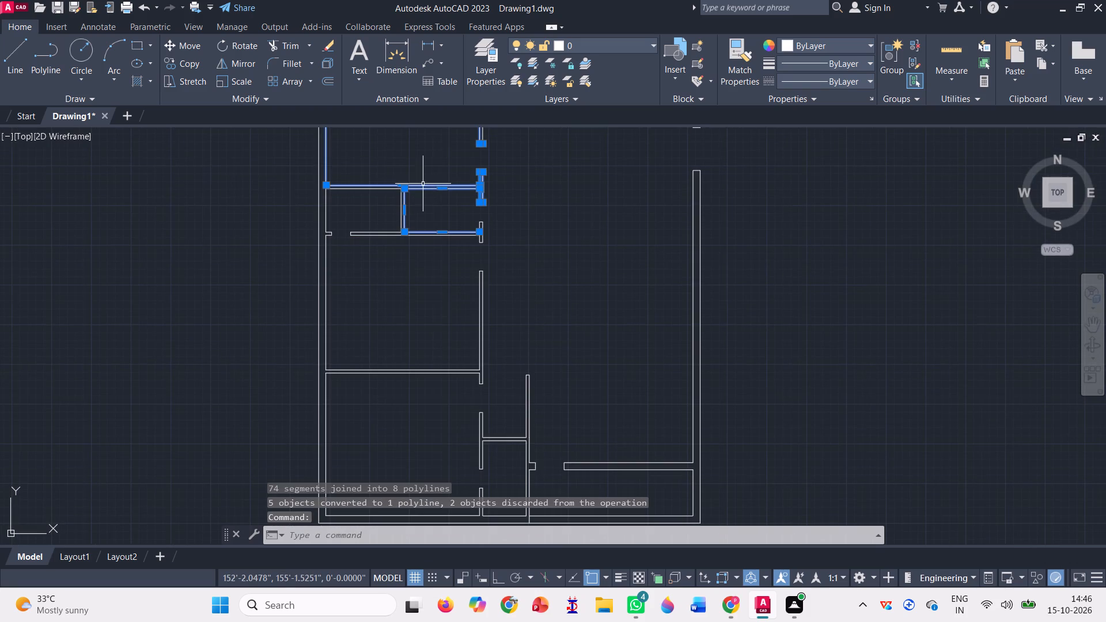
scroll(478, 221, up, 5)
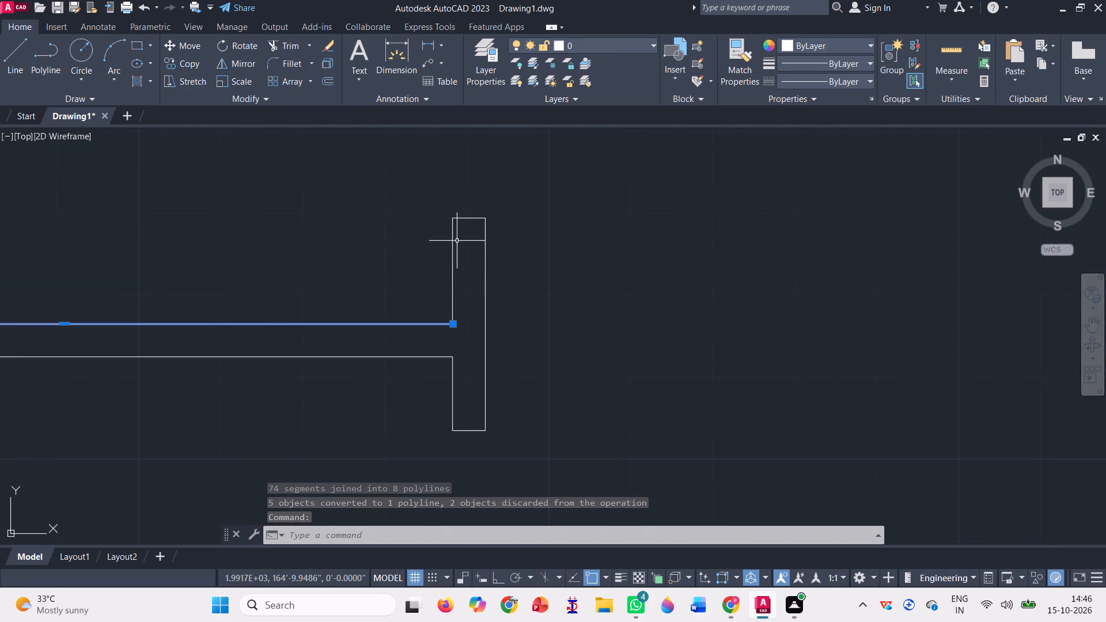
click(452, 240)
scroll(580, 279, down, 3)
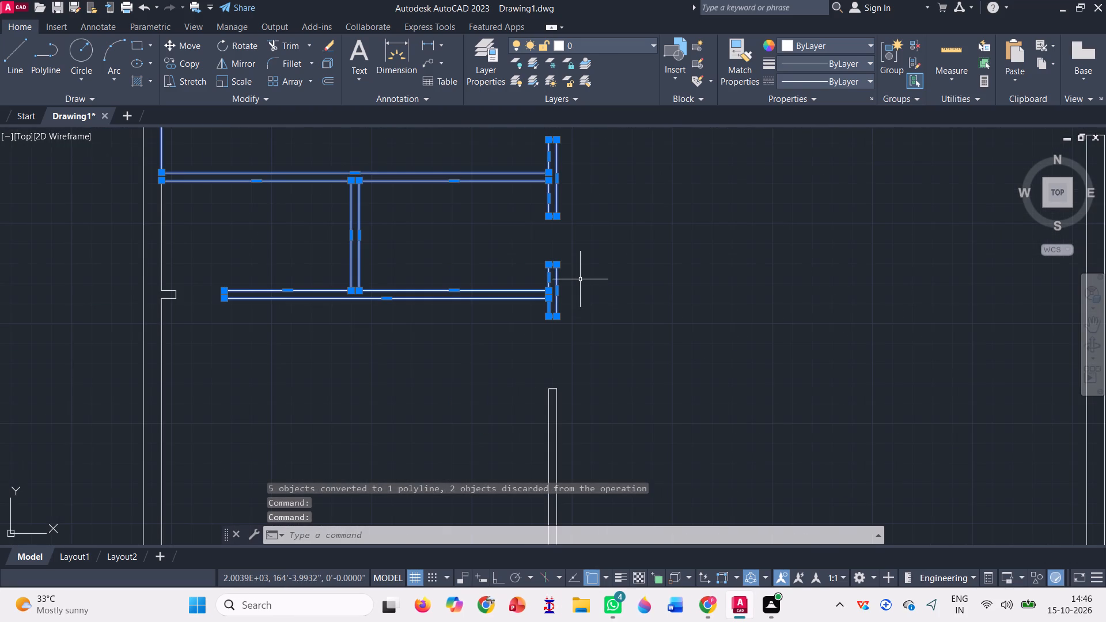
key(j)
key(Return)
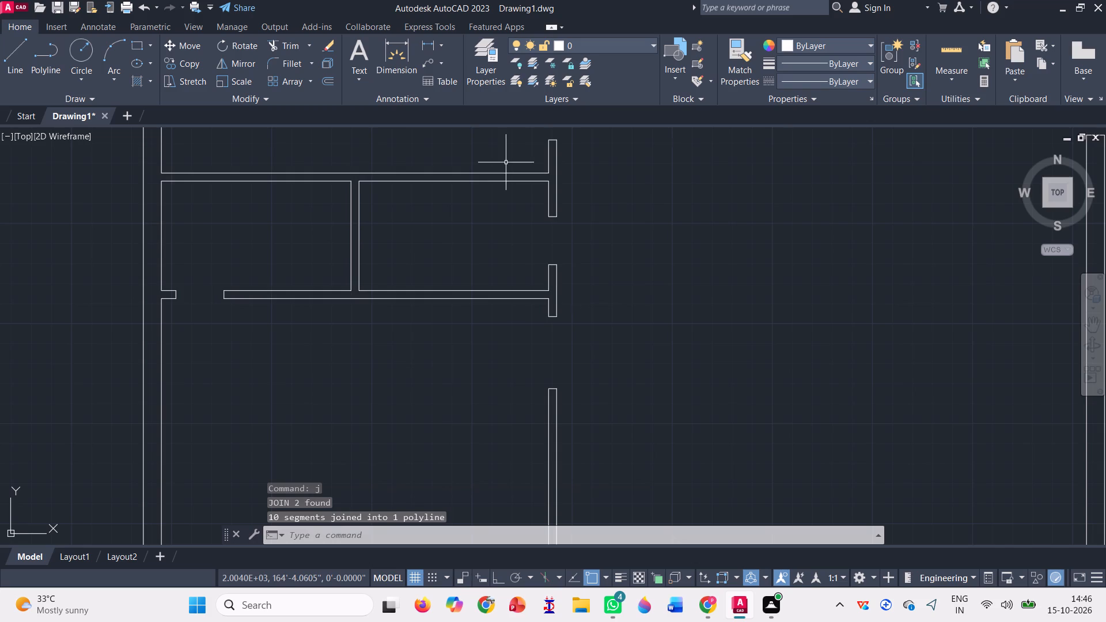
Join the combined upper-left wall outline with the inner left wall outline that runs down to the lower-left room.
click(359, 183)
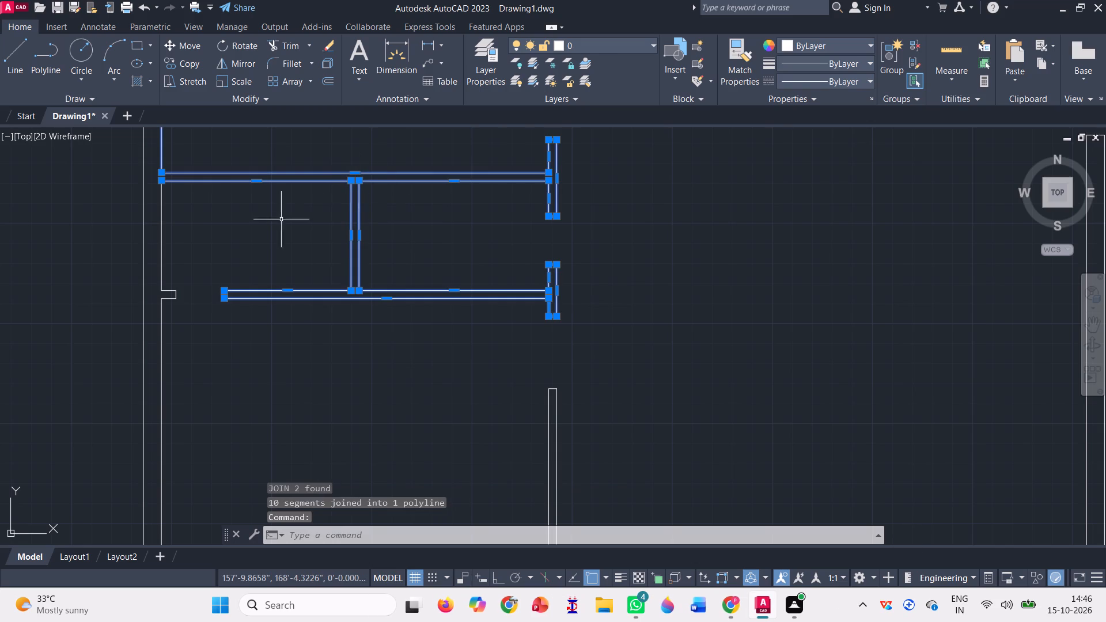
click(159, 249)
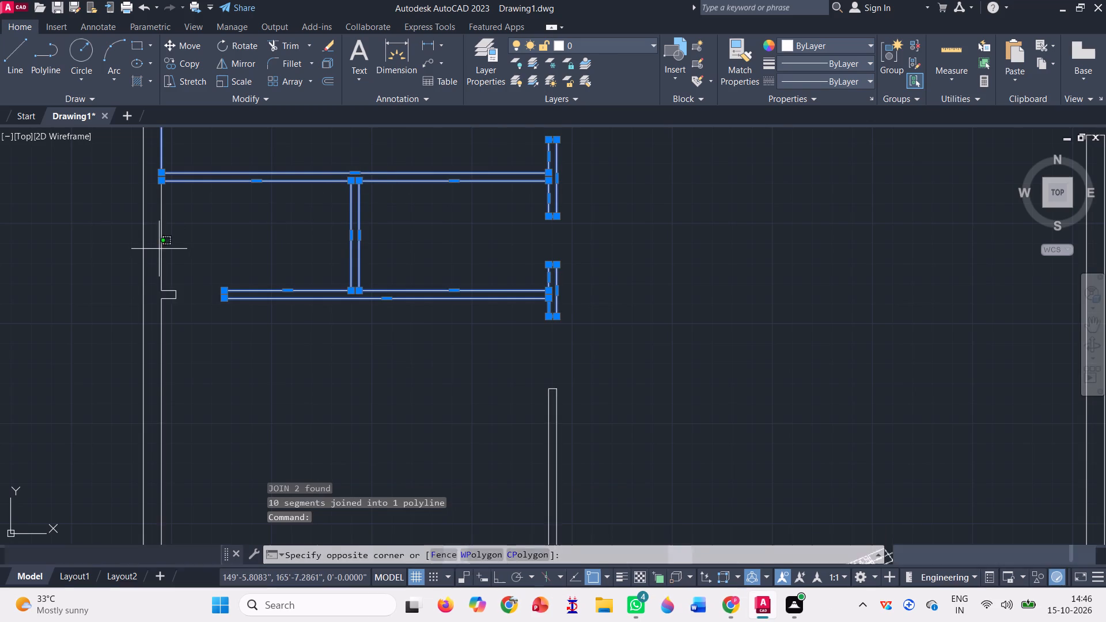
click(160, 257)
click(154, 253)
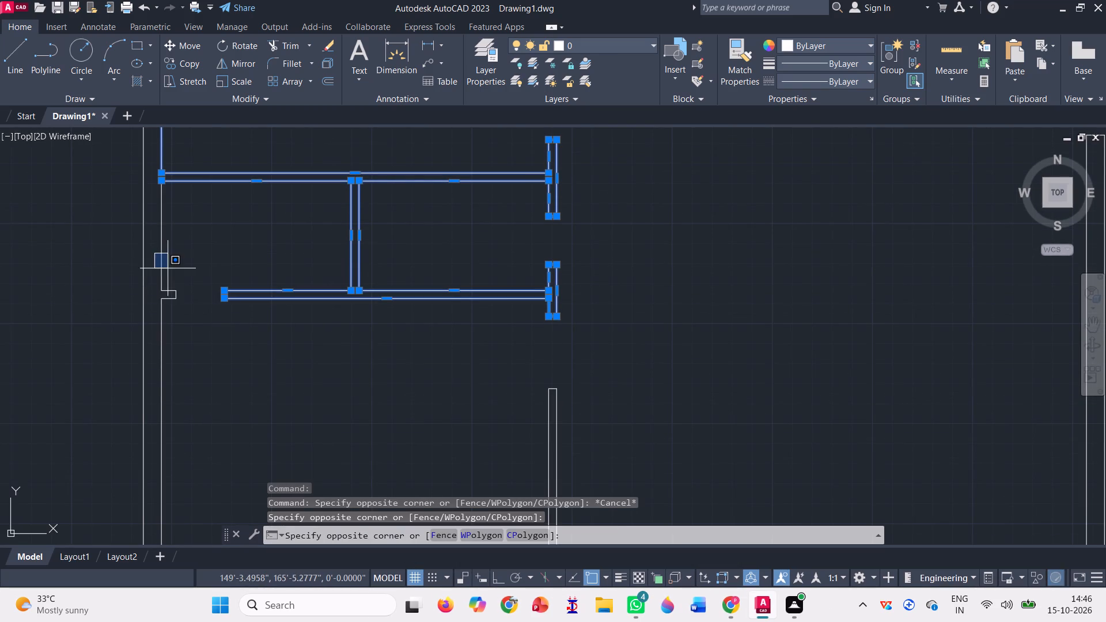
click(170, 265)
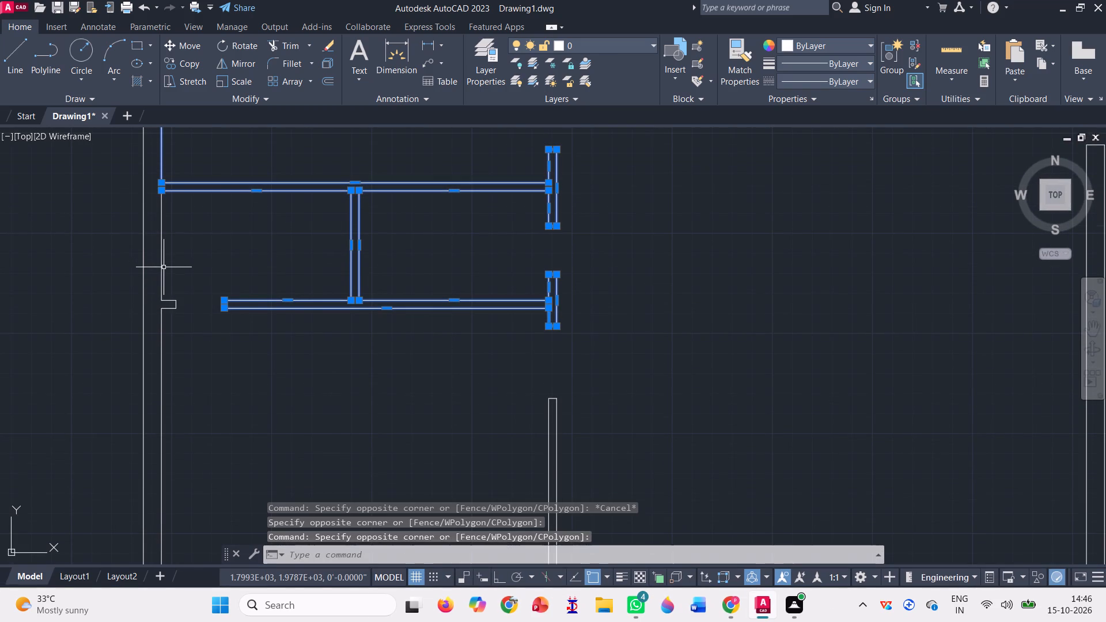
click(161, 264)
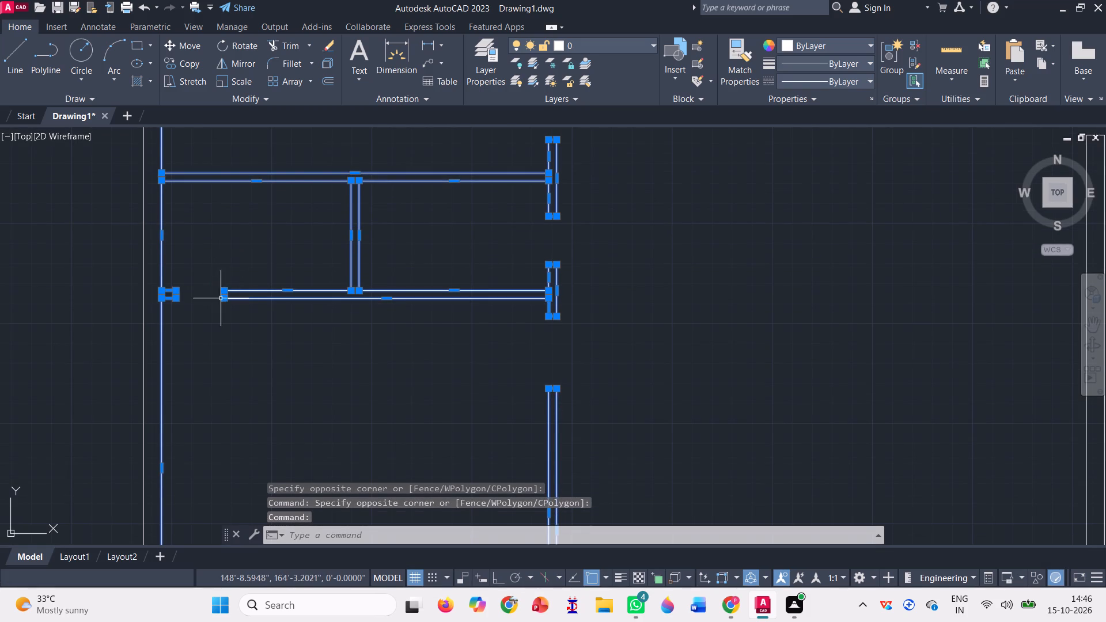
scroll(461, 316, down, 2)
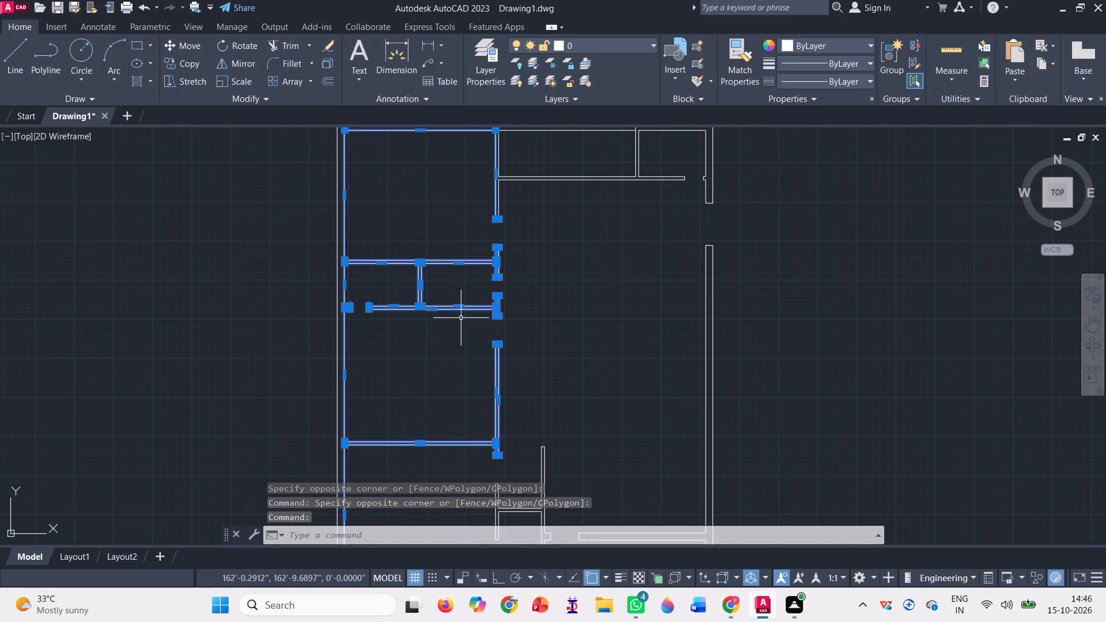
scroll(585, 276, down, 1)
scroll(547, 244, up, 3)
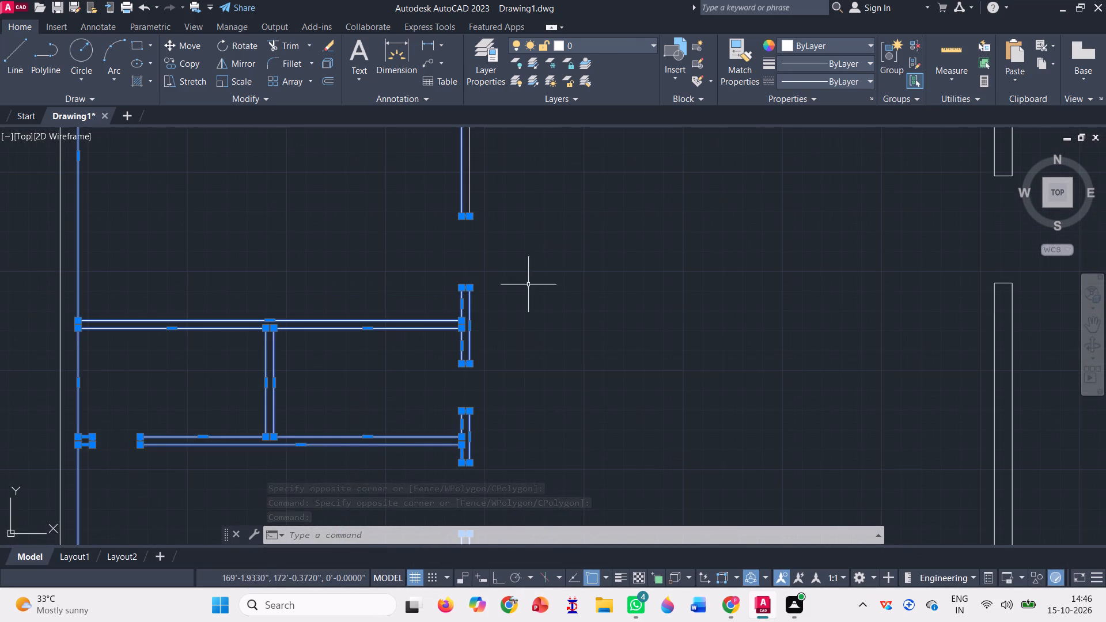
scroll(479, 334, up, 1)
scroll(418, 299, up, 2)
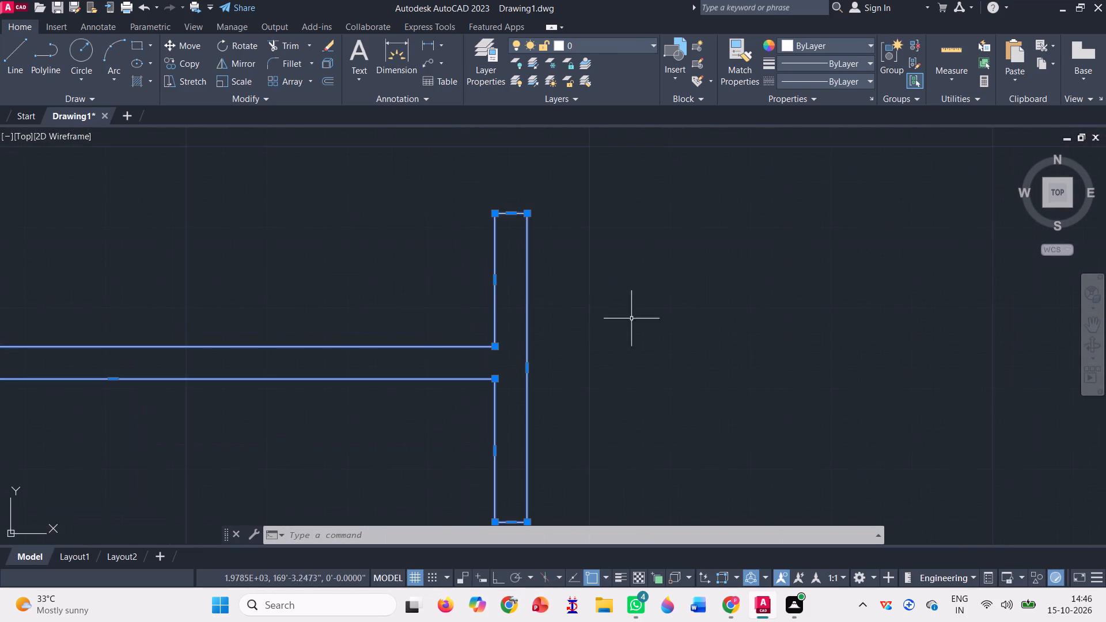
scroll(602, 256, down, 6)
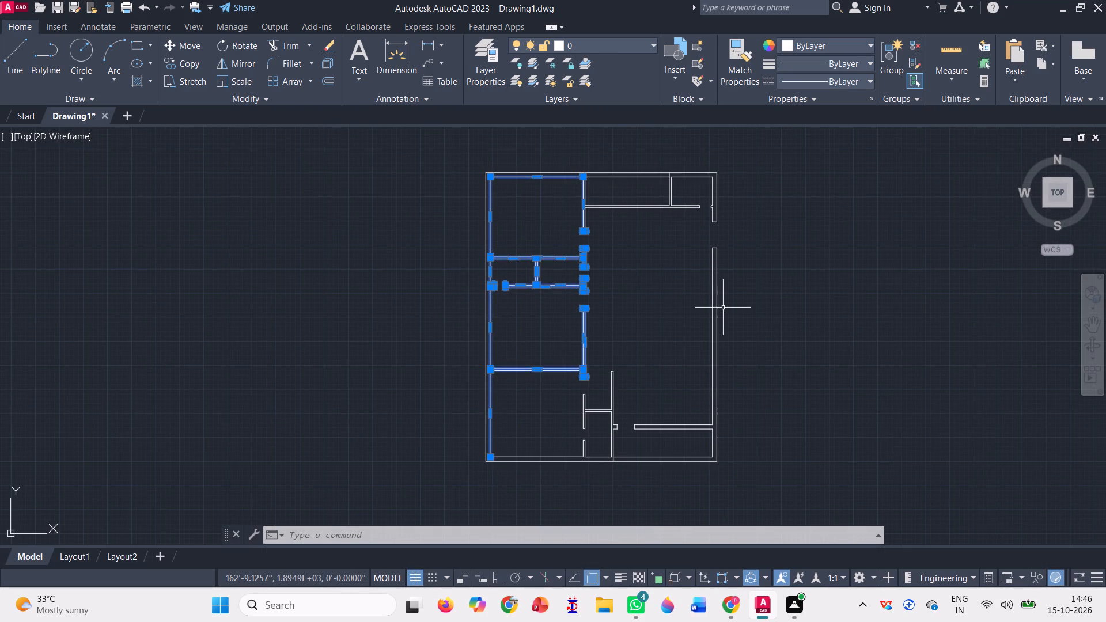
key(j)
key(Return)
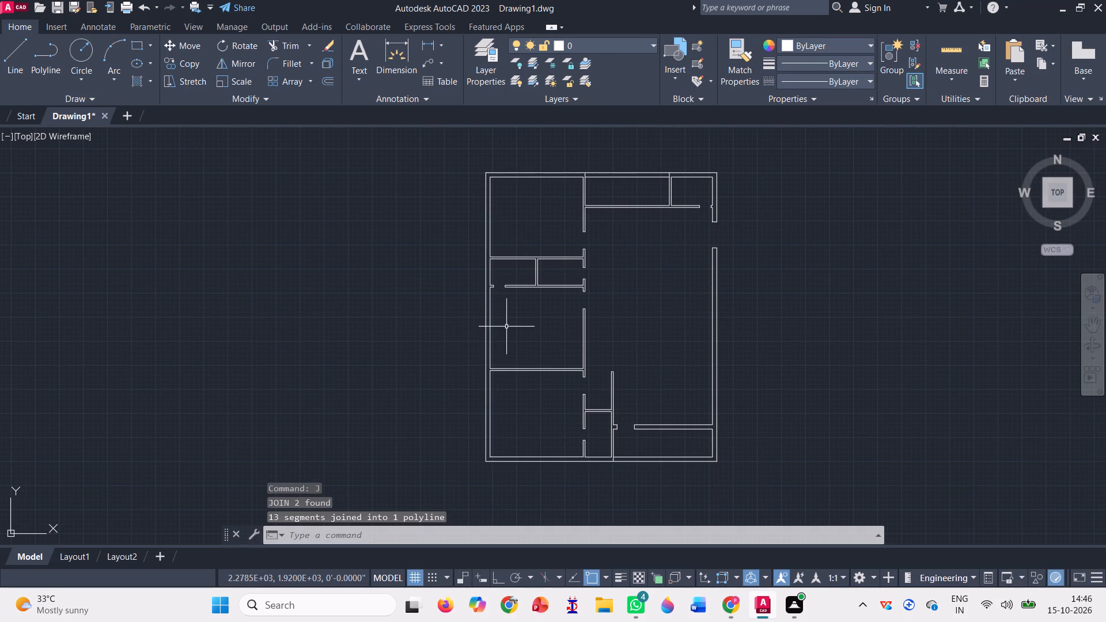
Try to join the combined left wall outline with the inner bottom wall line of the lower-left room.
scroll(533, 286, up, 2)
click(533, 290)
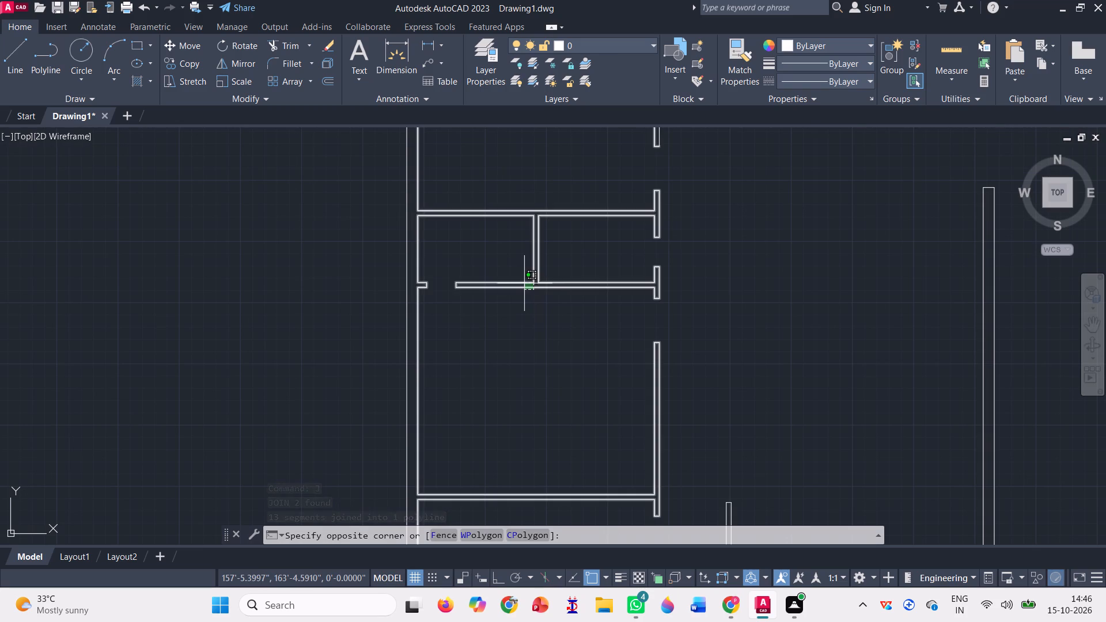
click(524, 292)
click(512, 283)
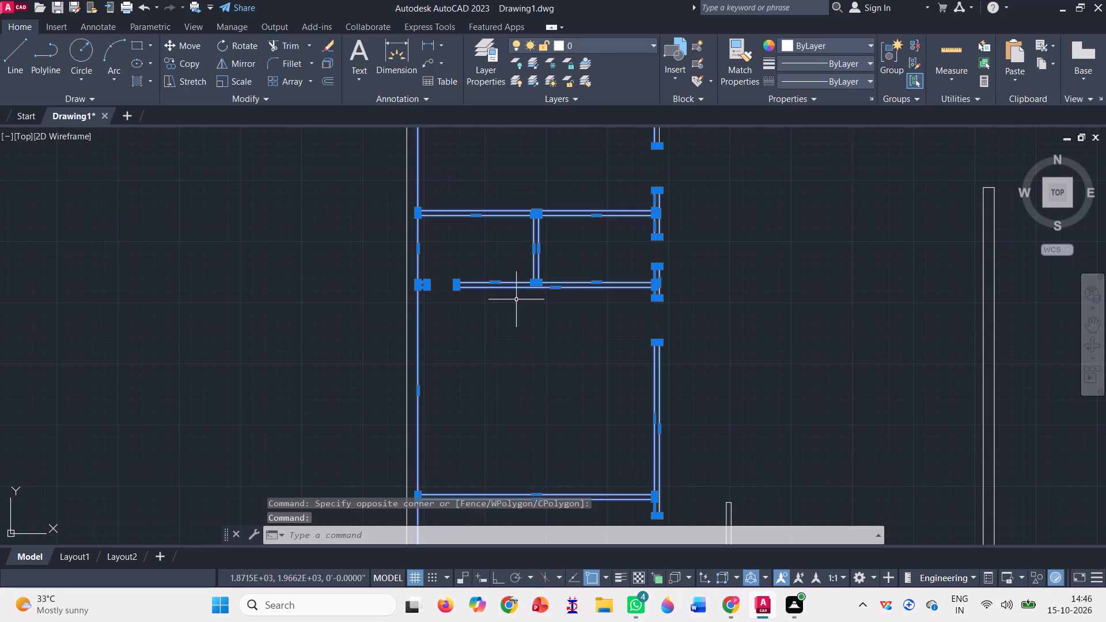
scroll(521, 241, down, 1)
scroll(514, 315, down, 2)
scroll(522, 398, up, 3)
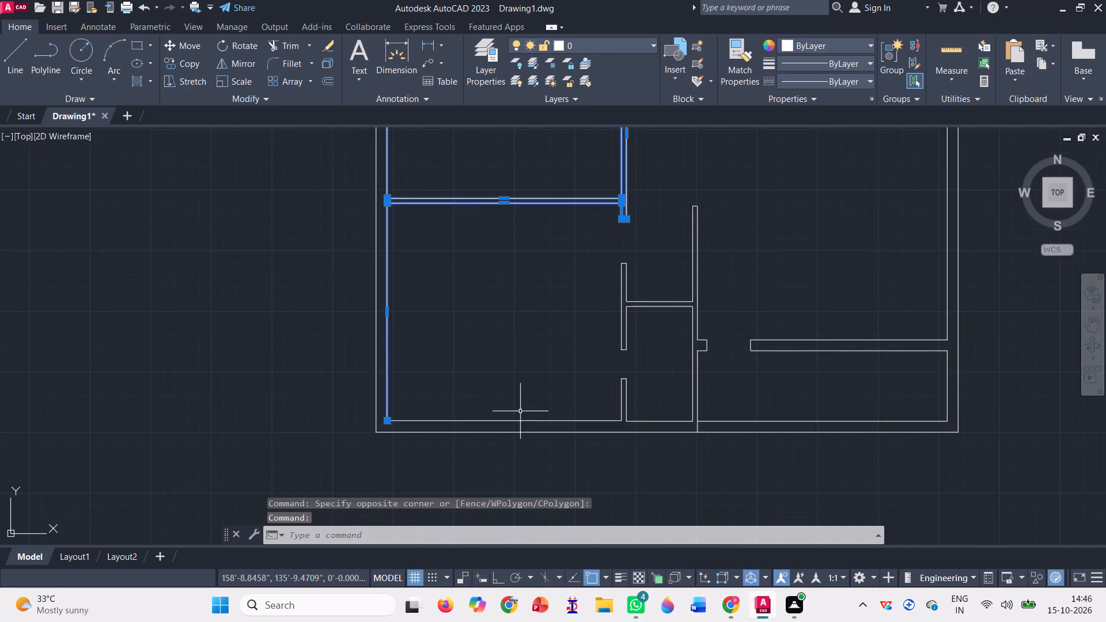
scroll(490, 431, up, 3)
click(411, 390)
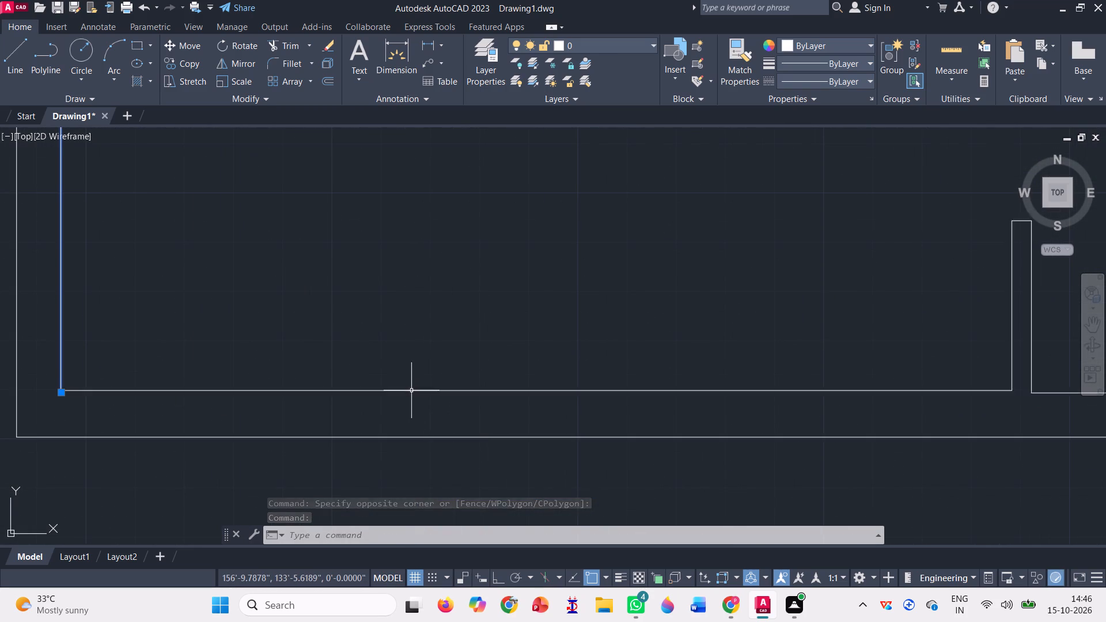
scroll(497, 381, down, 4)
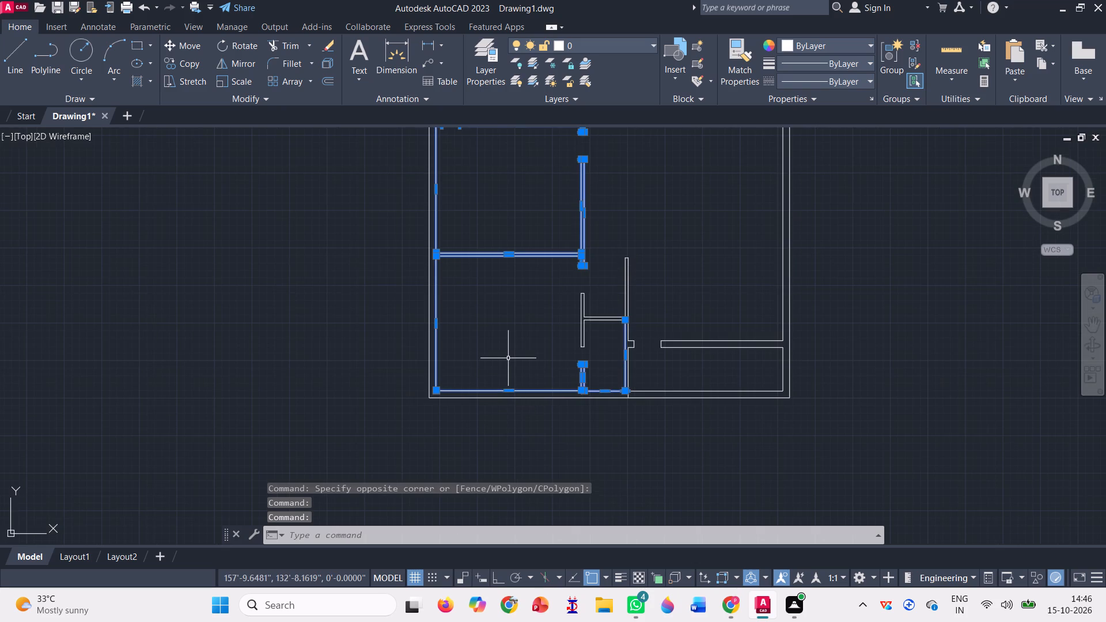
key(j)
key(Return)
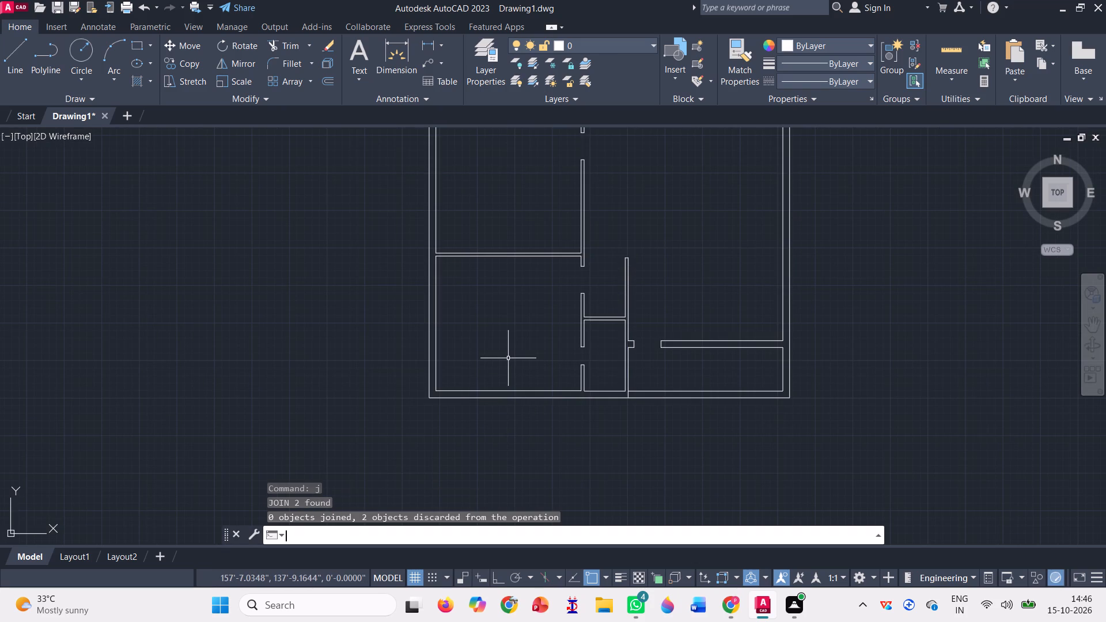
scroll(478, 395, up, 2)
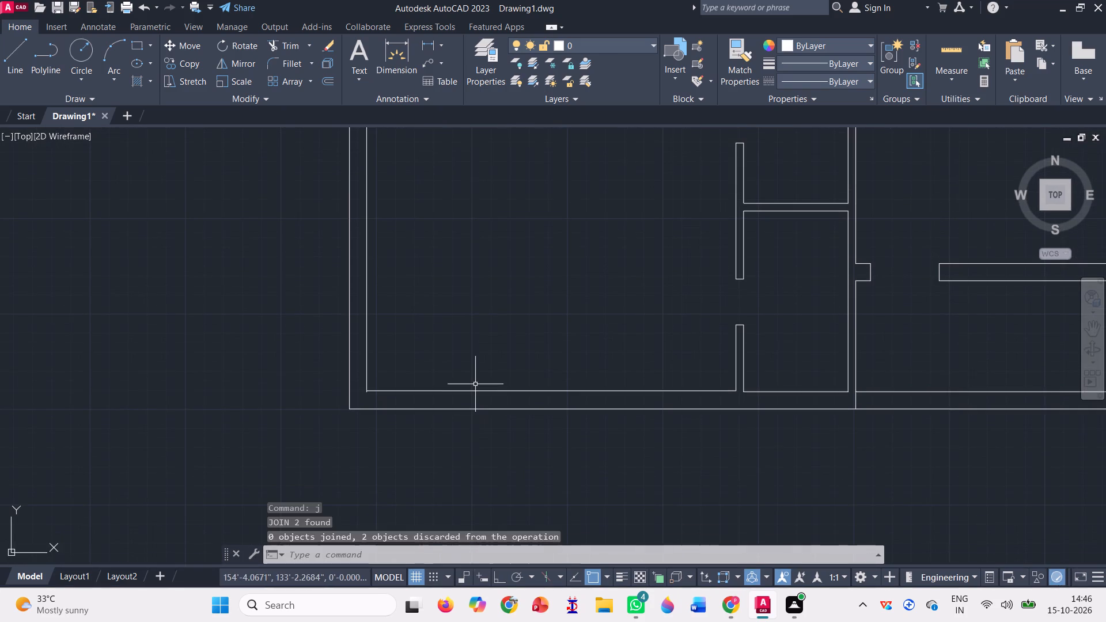
Trim the overshoot of the inner left wall line below the inner bottom wall line at the lower-left room's corner.
scroll(403, 414, up, 3)
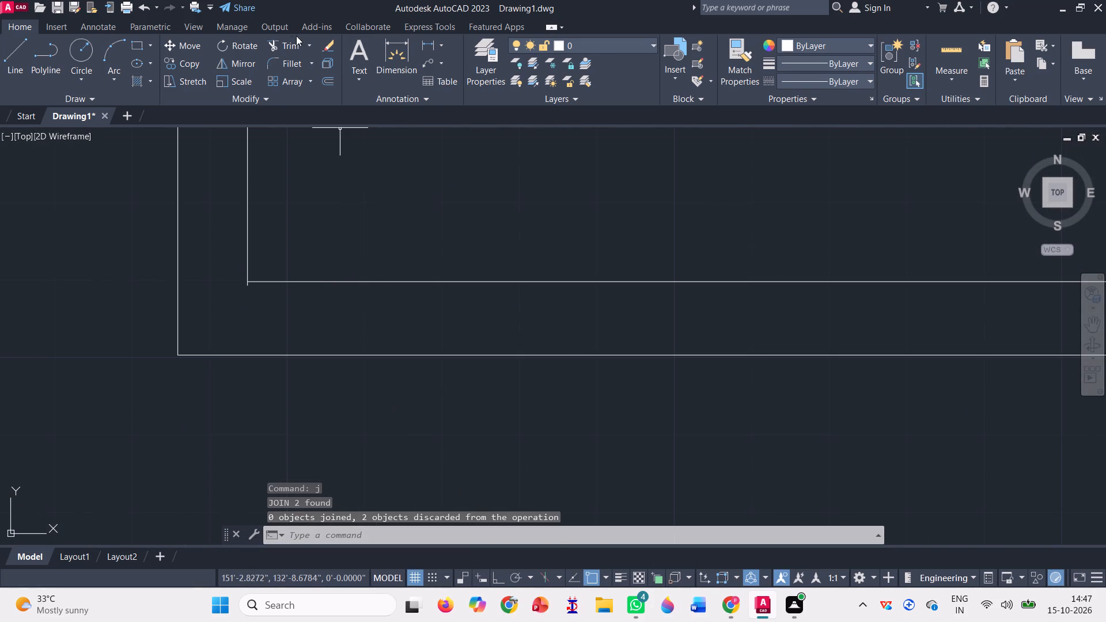
click(286, 42)
scroll(210, 283, up, 2)
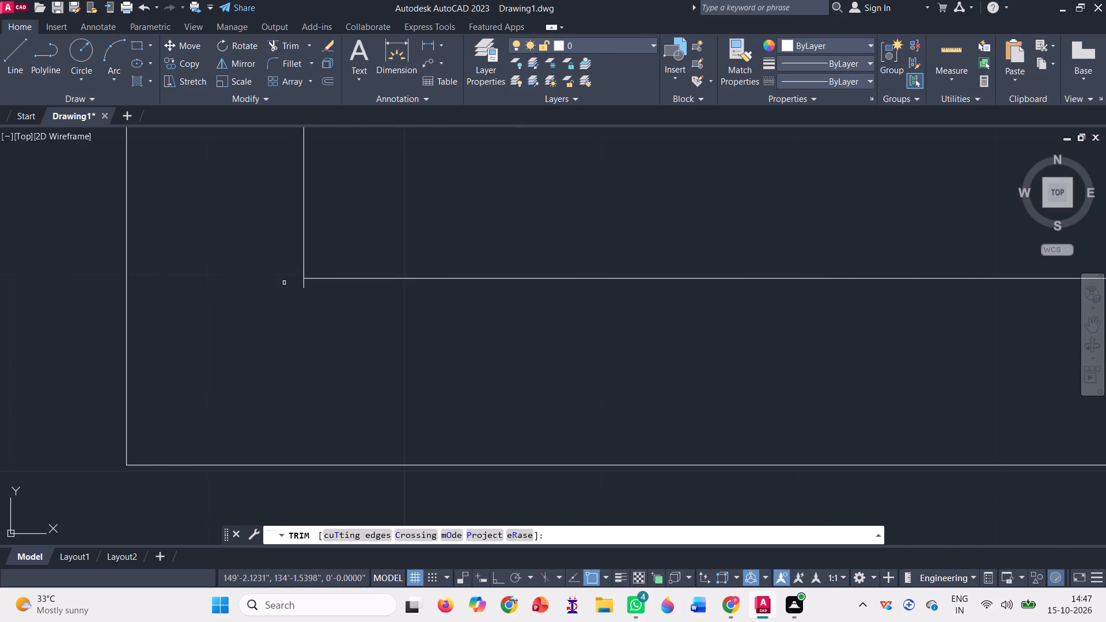
scroll(284, 282, up, 3)
click(361, 284)
click(335, 284)
scroll(329, 383, down, 5)
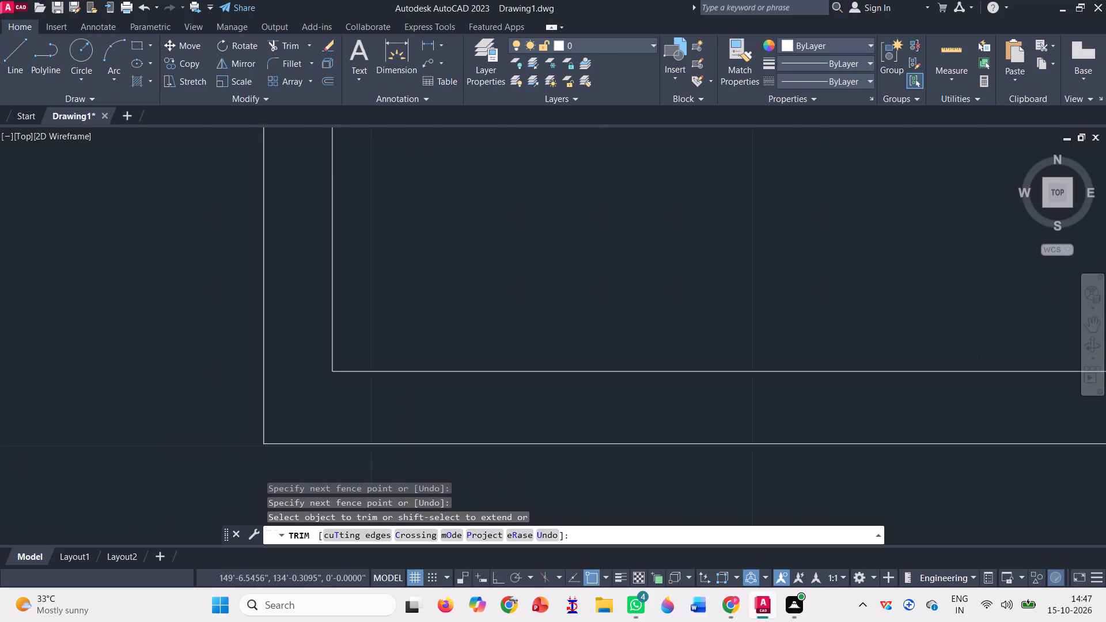
scroll(329, 383, down, 4)
key(Escape)
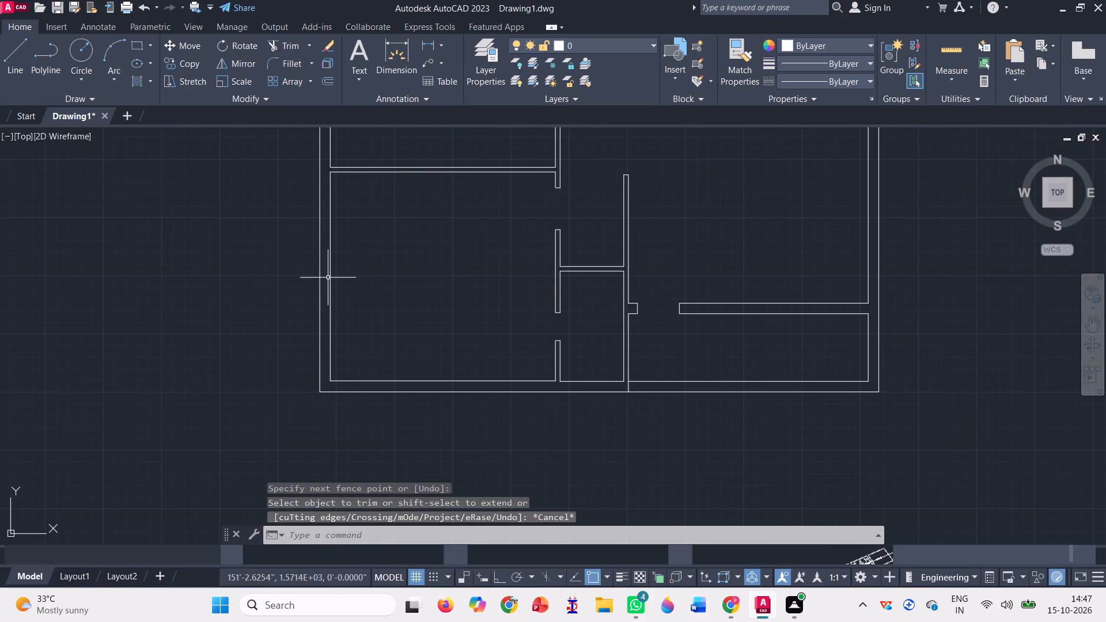
Join the combined left wall outline with the inner bottom wall outline of the lower-left room.
click(332, 281)
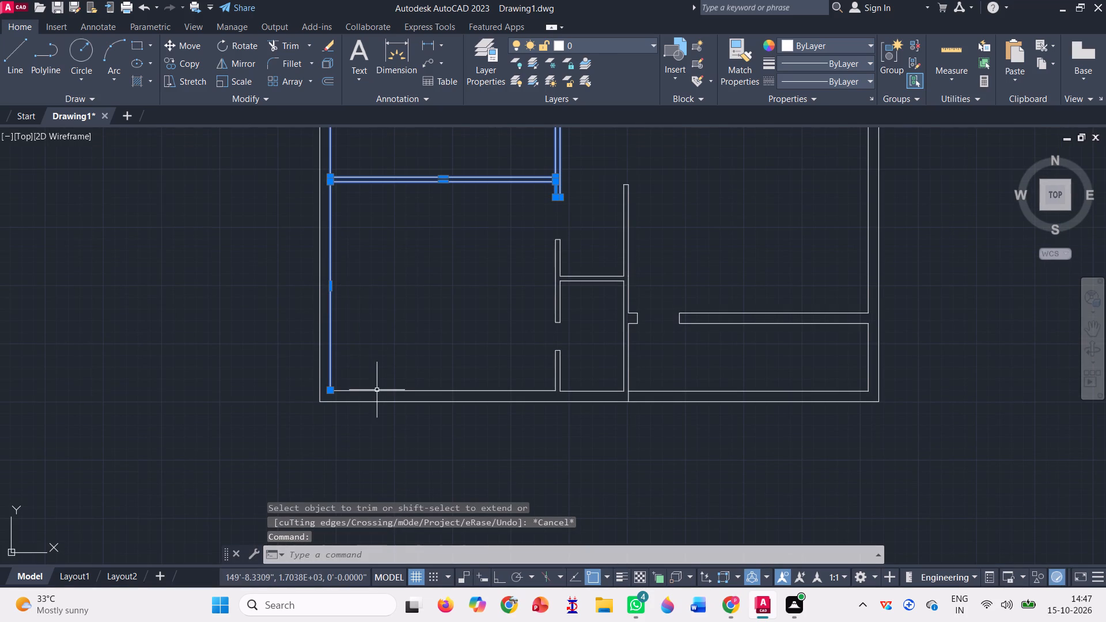
click(378, 390)
key(j)
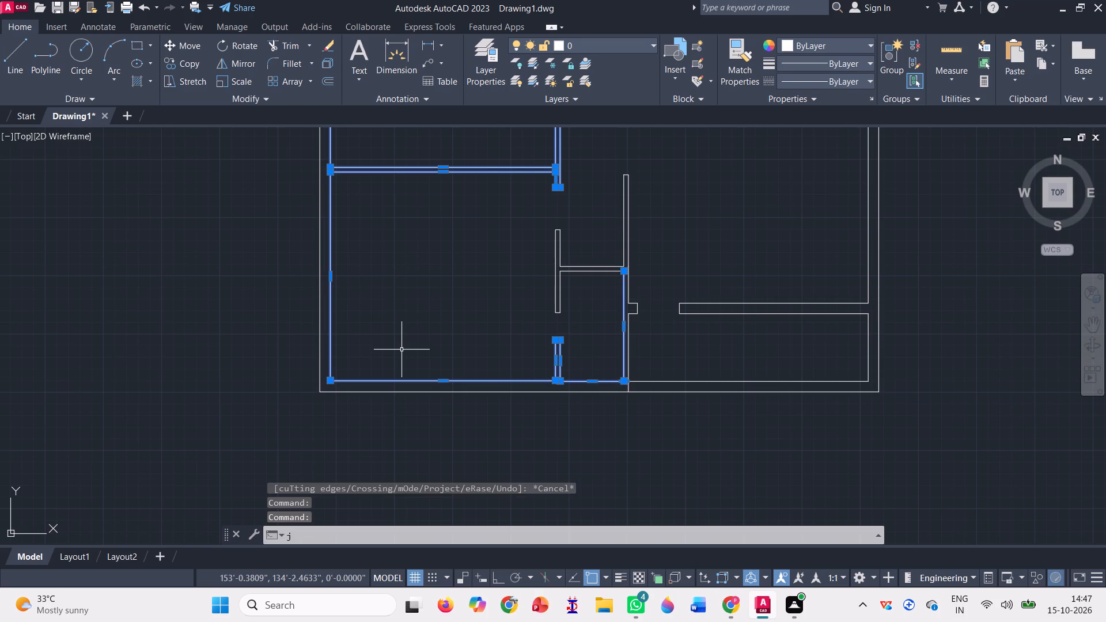
key(Return)
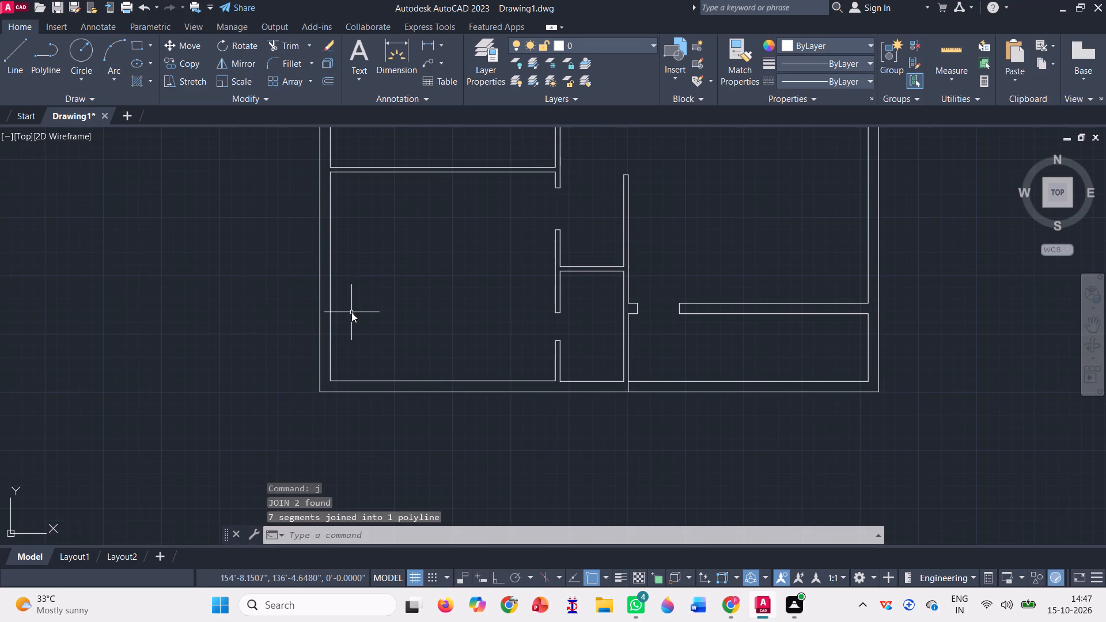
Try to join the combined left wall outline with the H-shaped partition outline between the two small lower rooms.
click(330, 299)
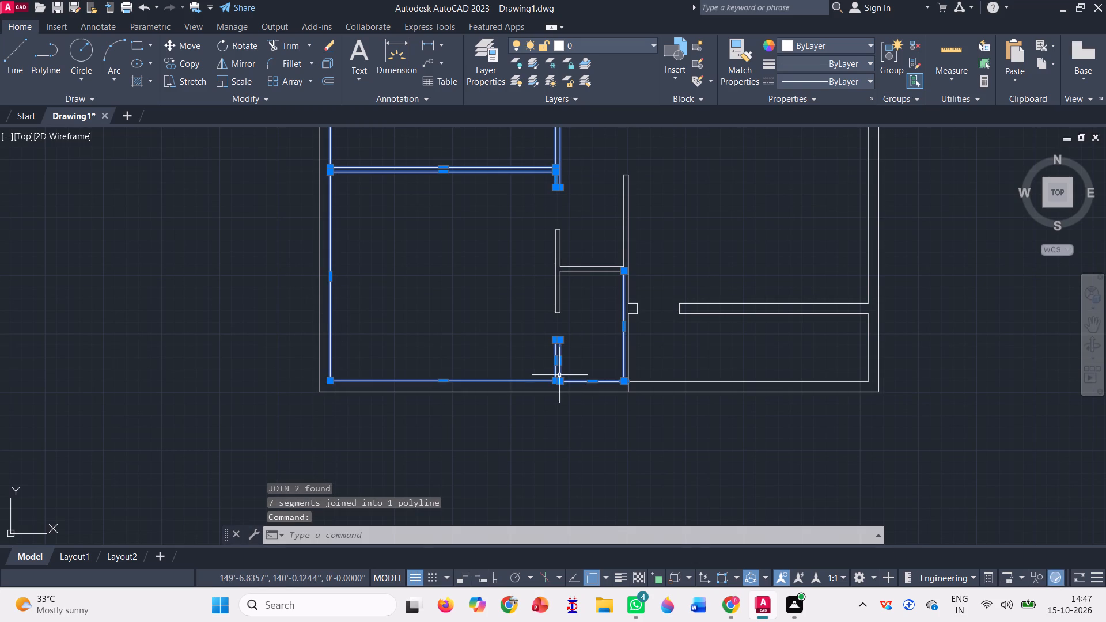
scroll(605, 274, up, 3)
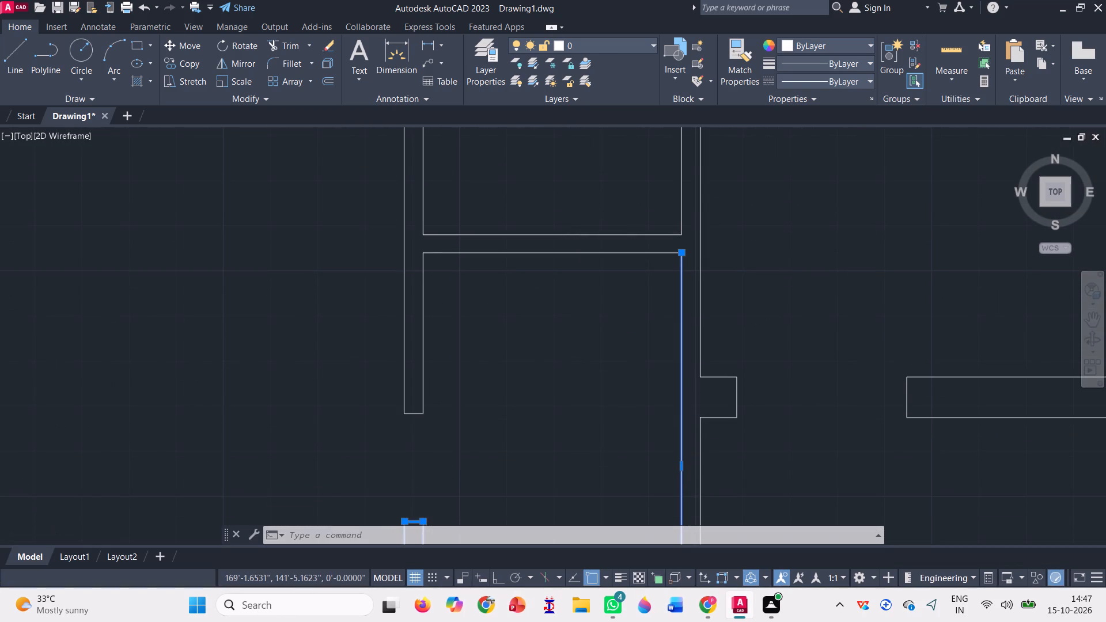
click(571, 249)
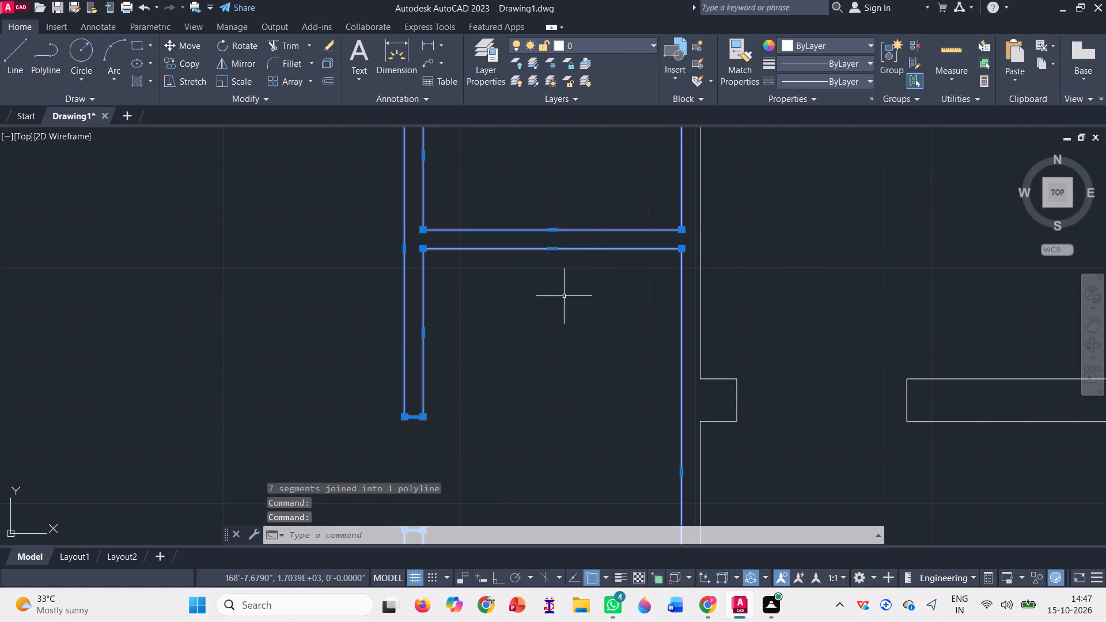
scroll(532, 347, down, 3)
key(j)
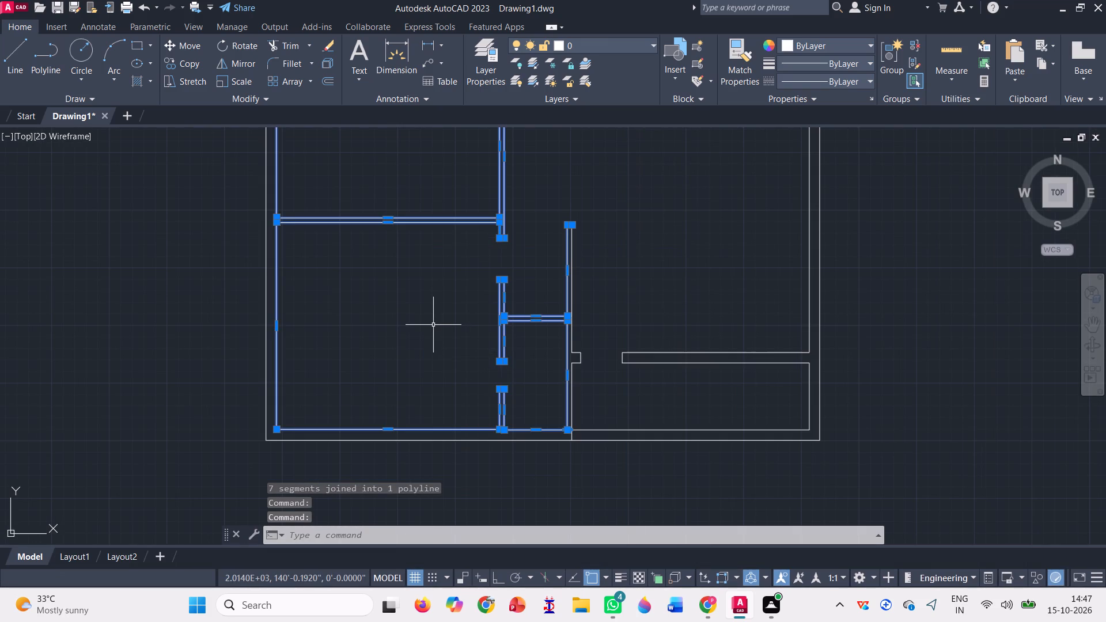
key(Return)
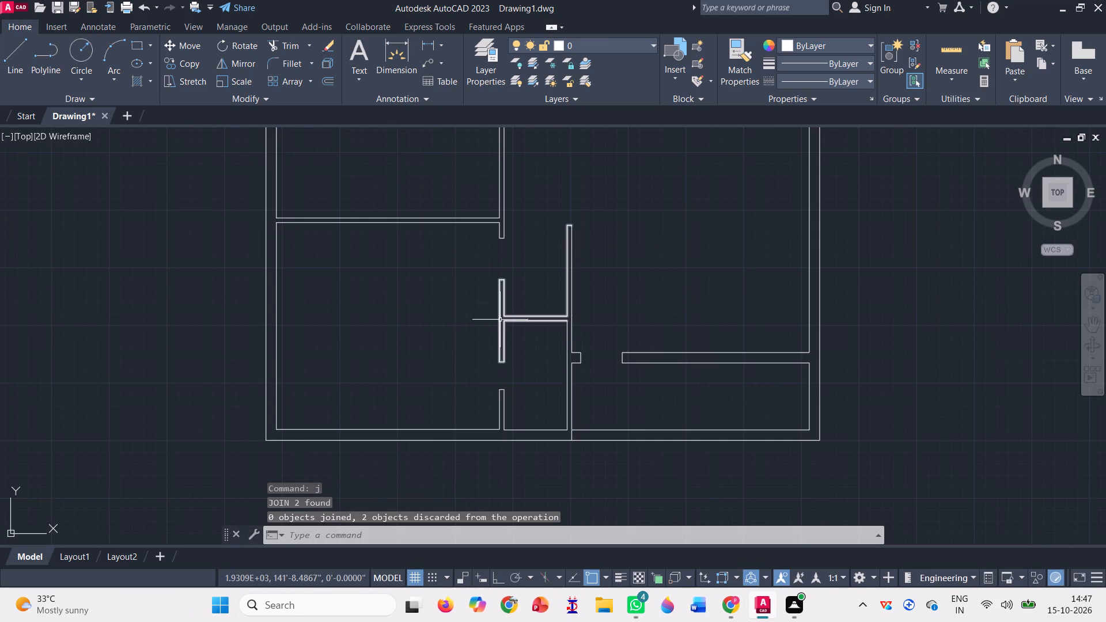
Examine the corner where the H-shaped partition's lower line meets the vertical wall line of the bottom small room.
scroll(532, 324, up, 2)
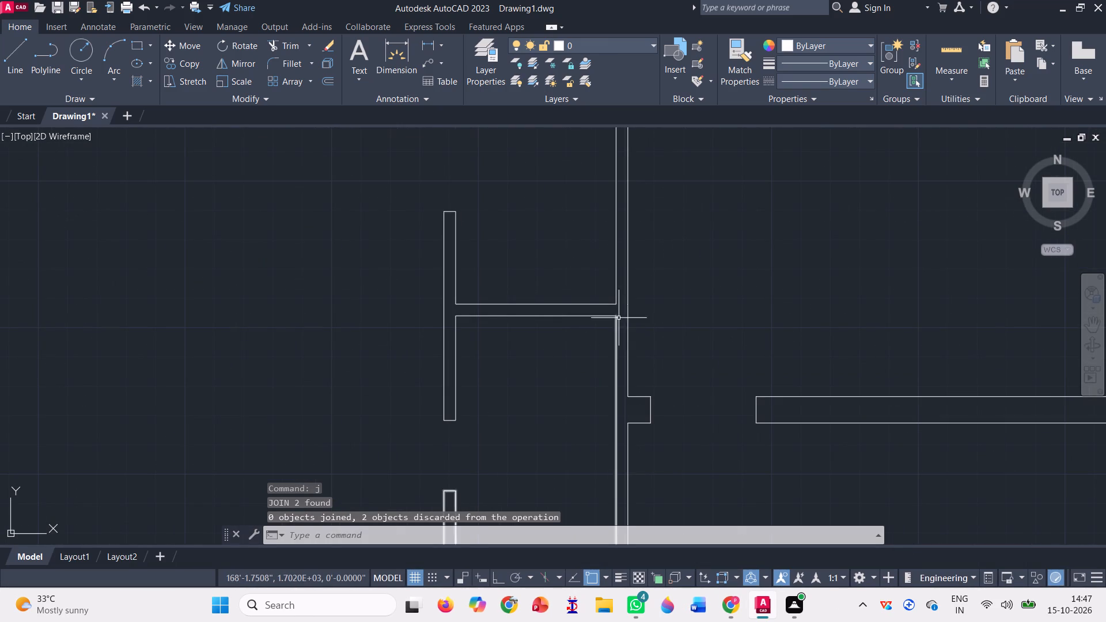
scroll(632, 339, up, 3)
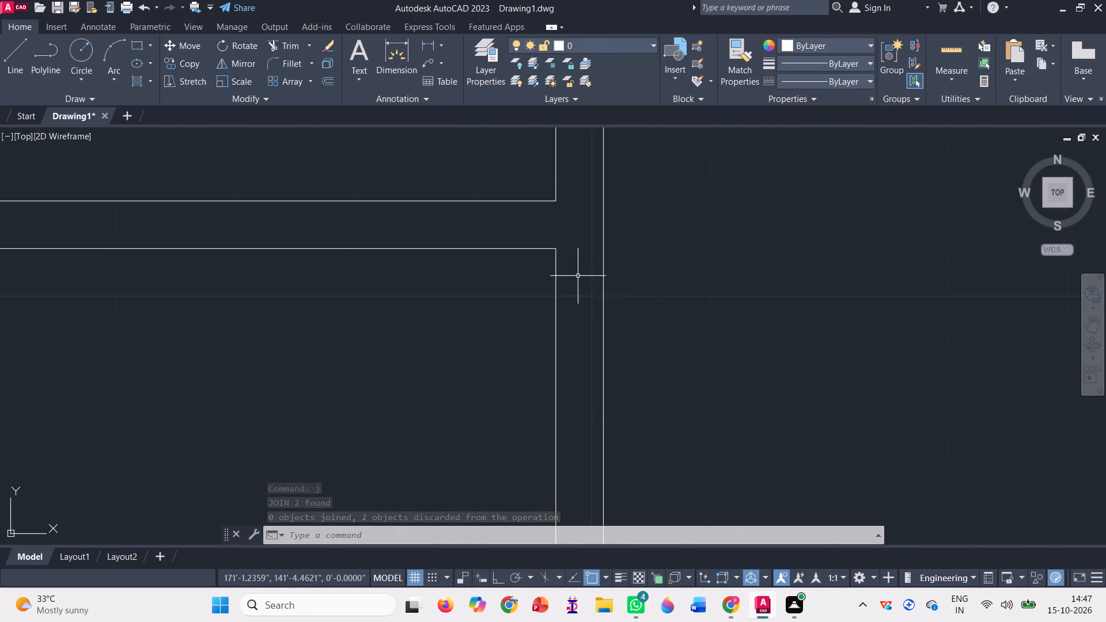
scroll(548, 245, up, 6)
scroll(639, 309, down, 5)
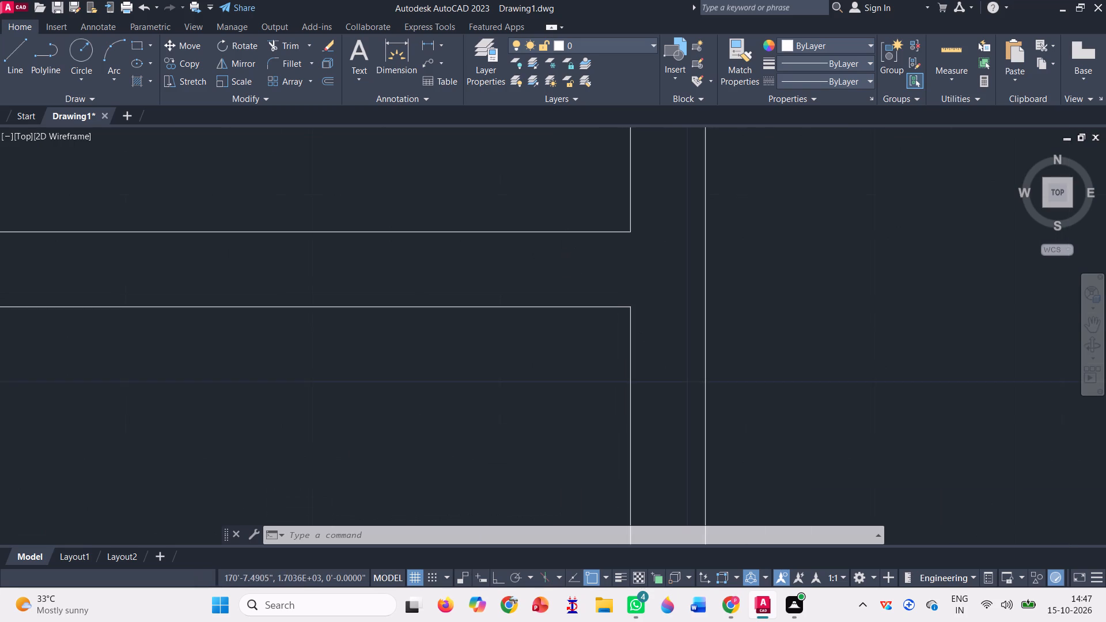
scroll(494, 339, down, 1)
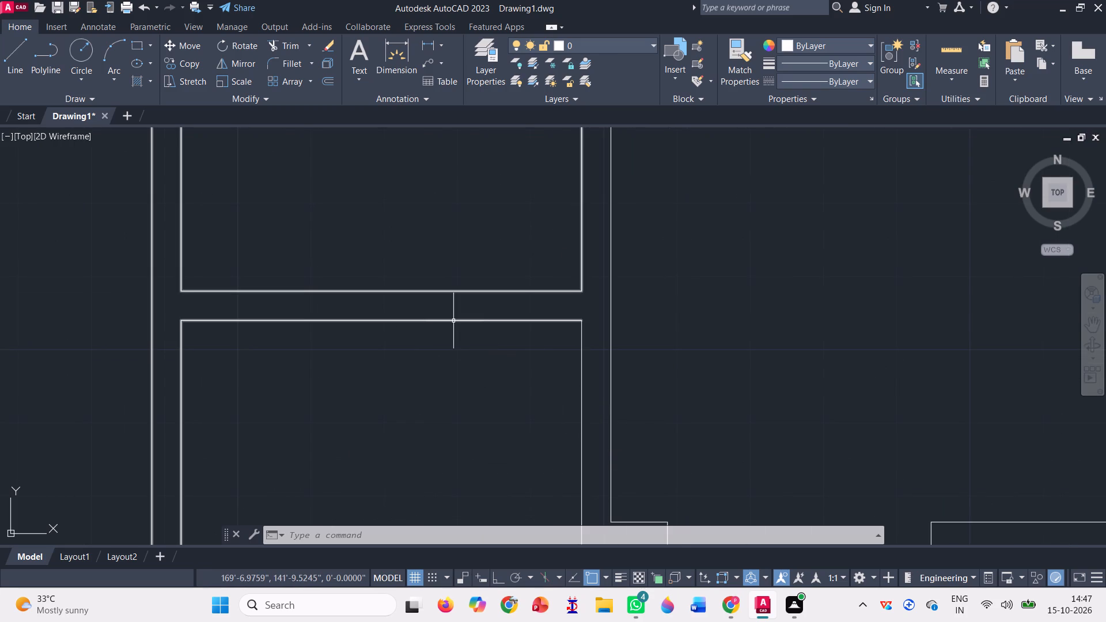
scroll(543, 383, down, 1)
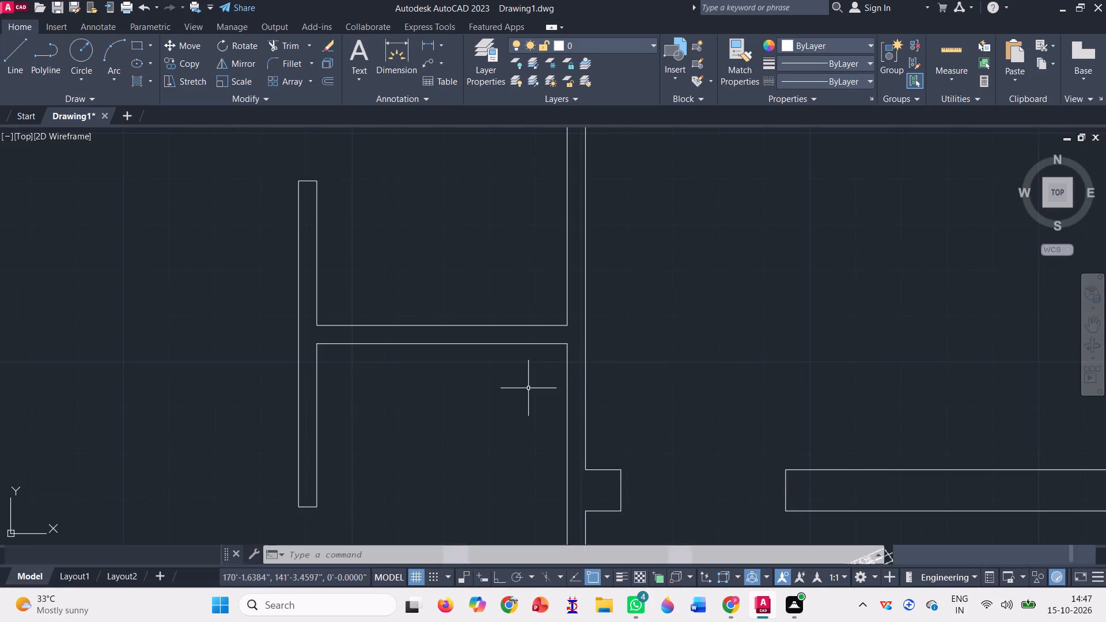
scroll(488, 319, down, 1)
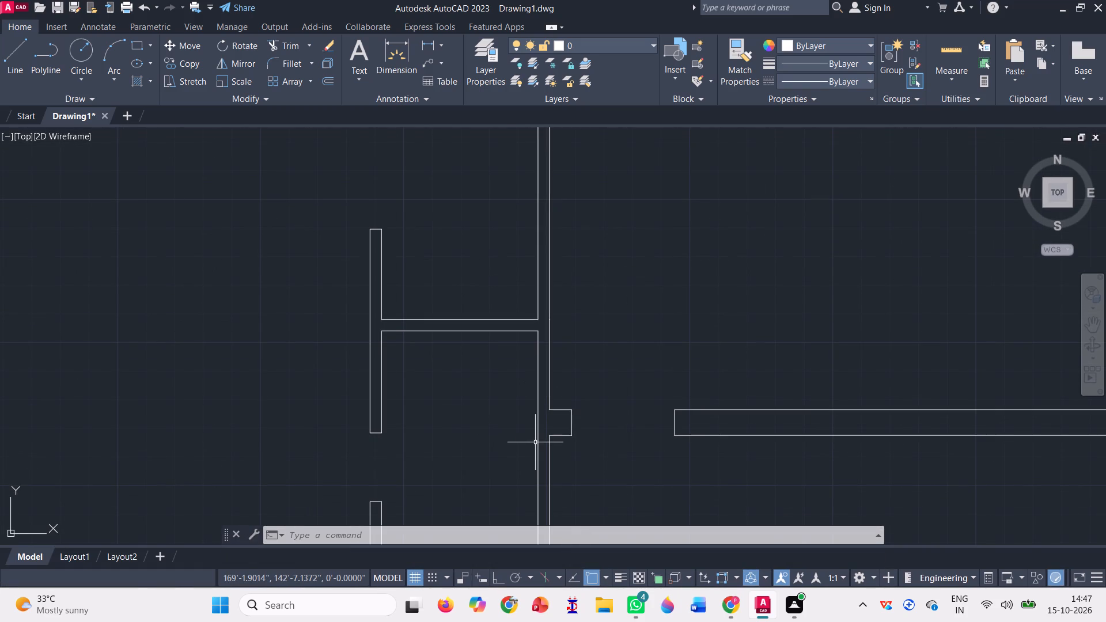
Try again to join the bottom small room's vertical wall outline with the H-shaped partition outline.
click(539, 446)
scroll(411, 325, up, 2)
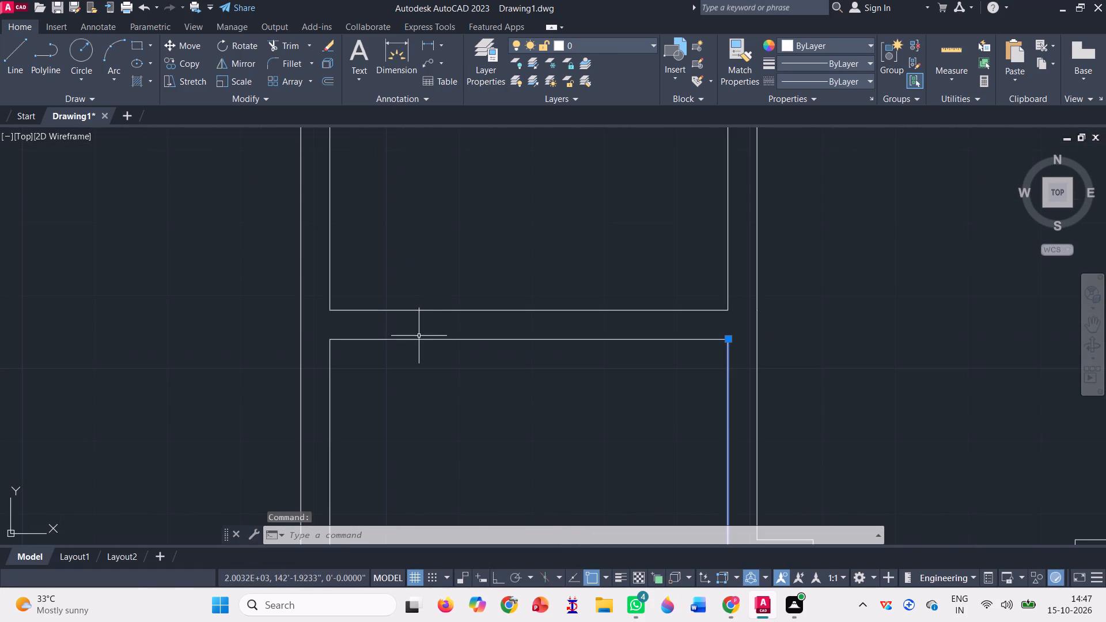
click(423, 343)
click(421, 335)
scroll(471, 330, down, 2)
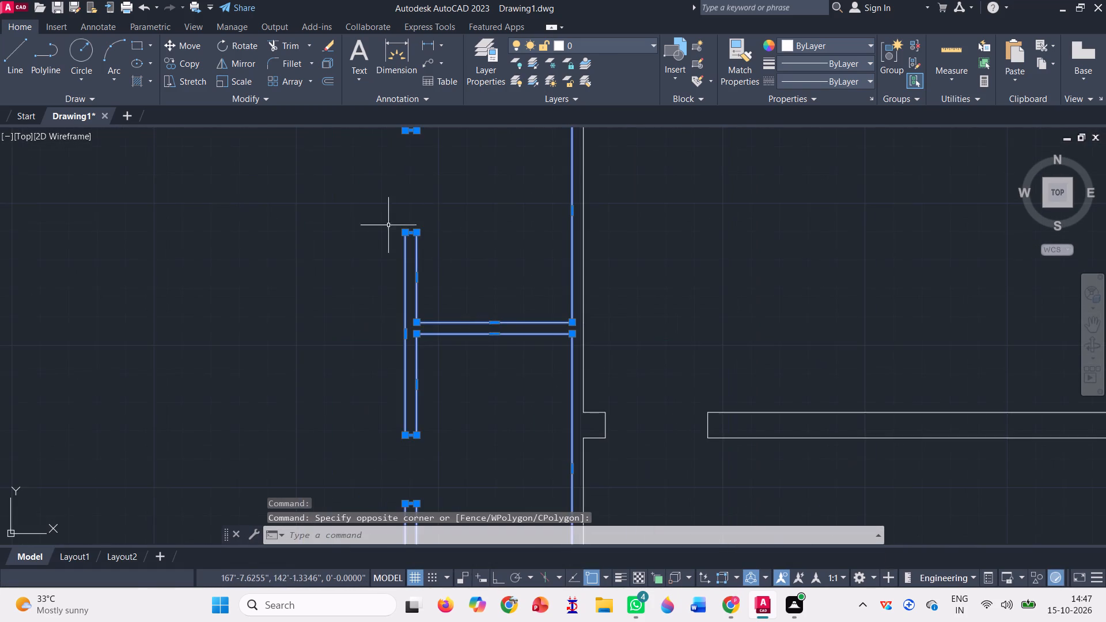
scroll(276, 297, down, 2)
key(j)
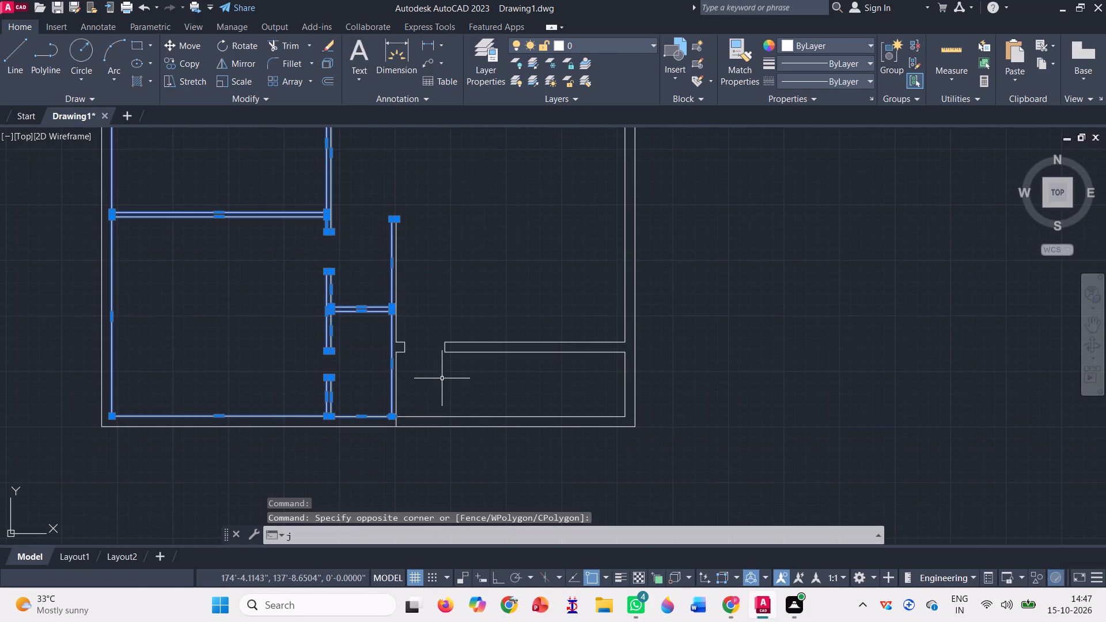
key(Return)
Move the H-shaped partition outline up and slightly left, clear of the vertical wall line it meets.
scroll(356, 348, up, 1)
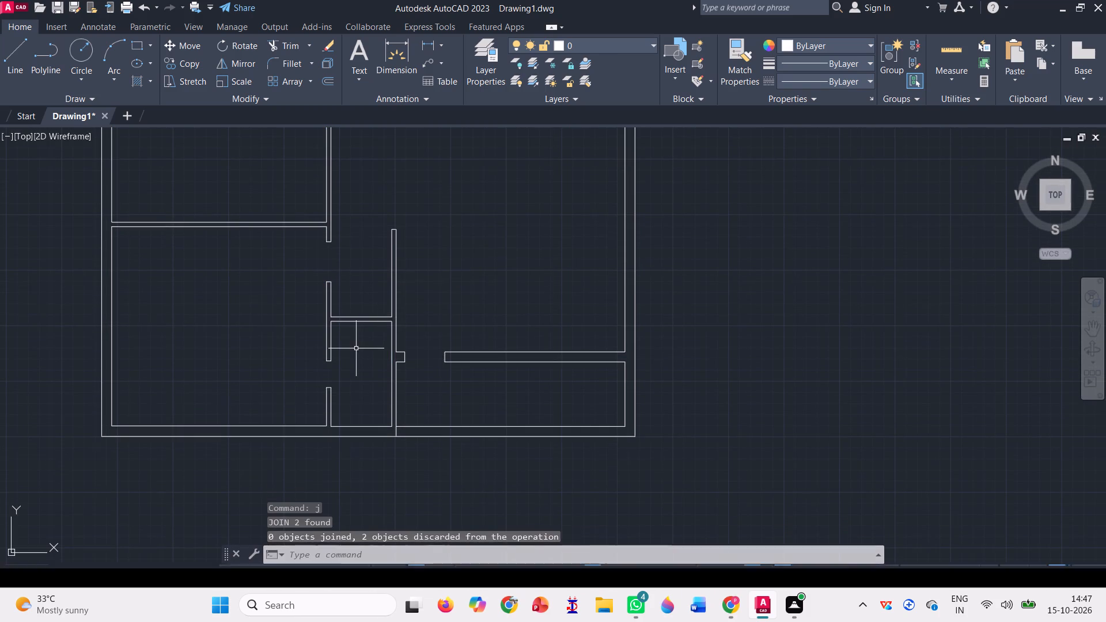
scroll(356, 348, up, 1)
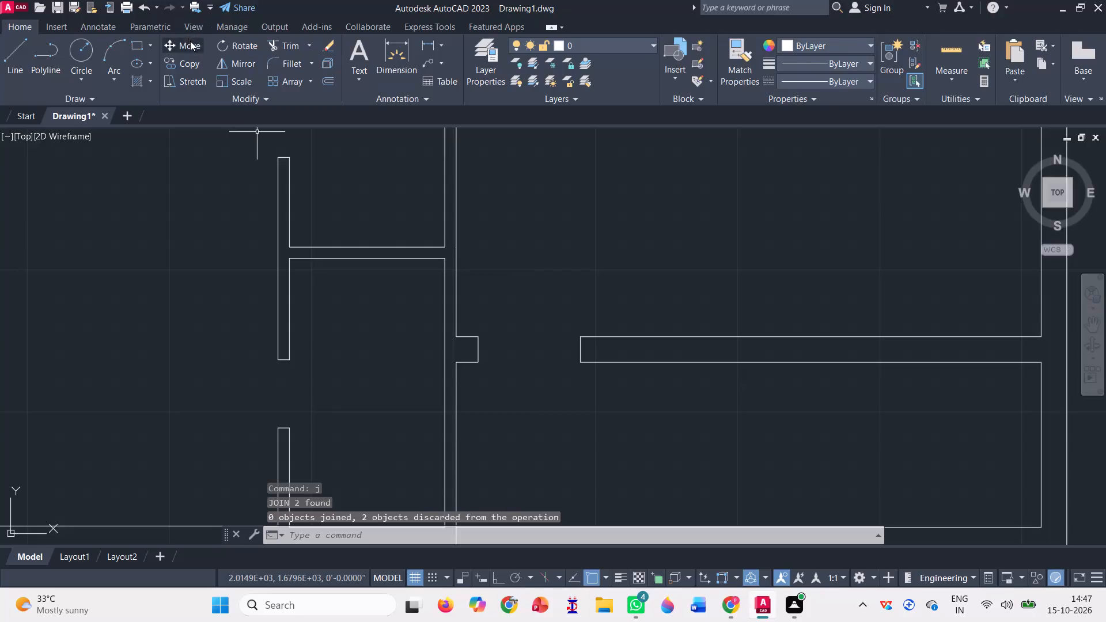
click(192, 48)
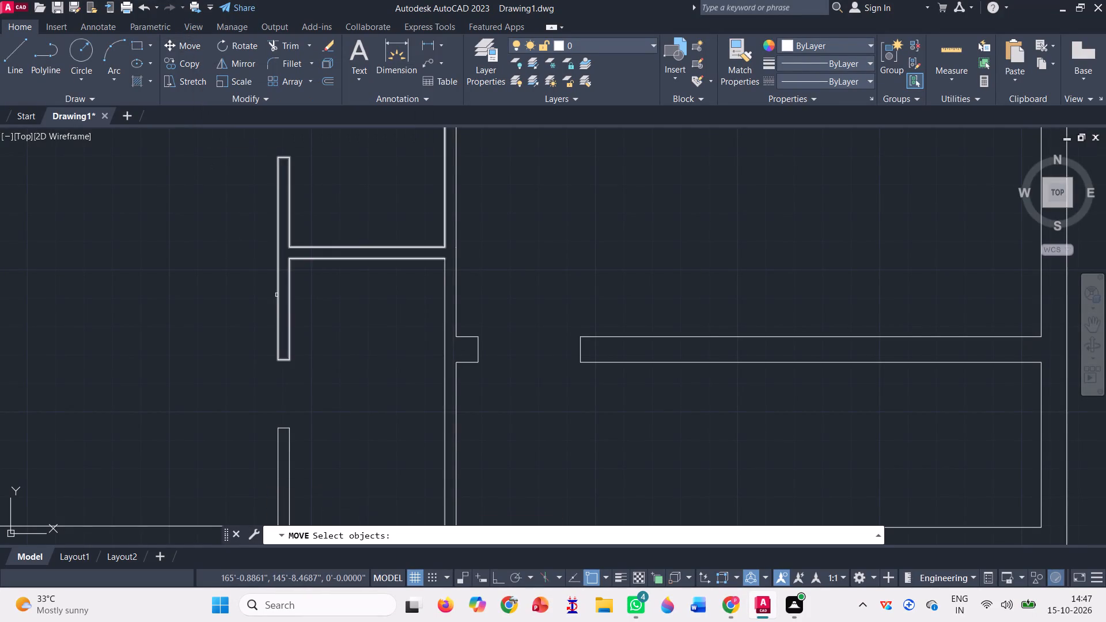
click(289, 323)
key(space)
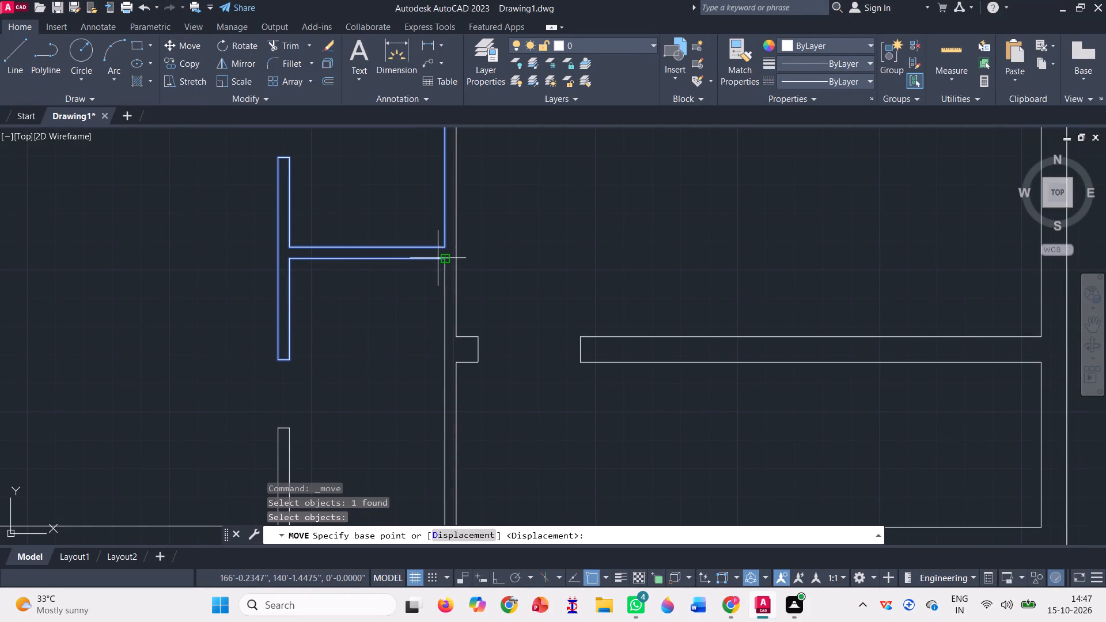
click(414, 261)
scroll(434, 352, down, 1)
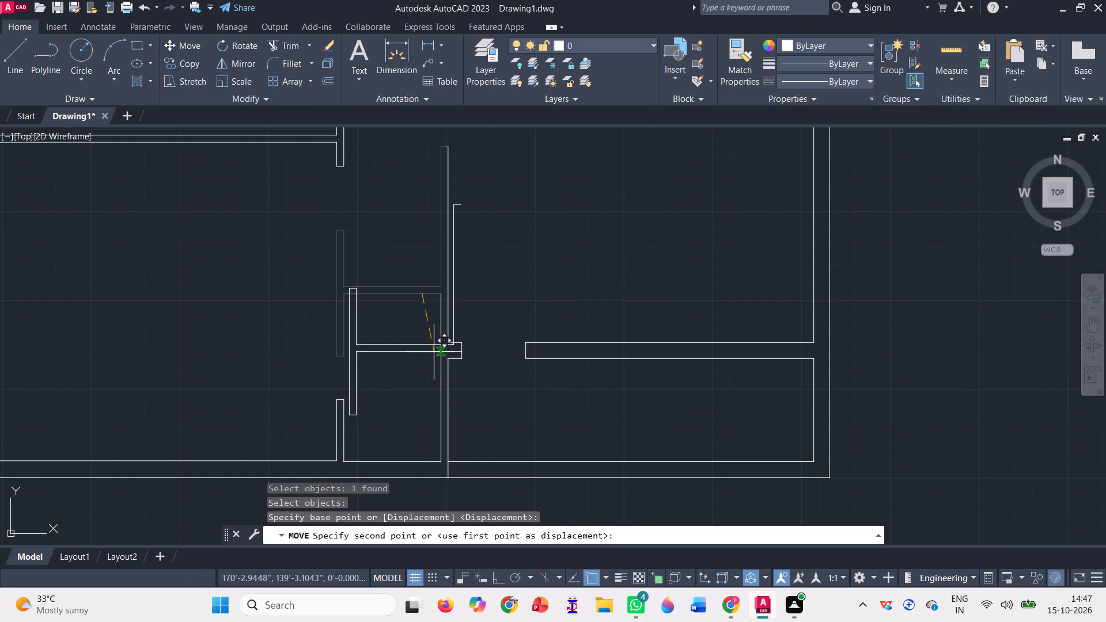
click(411, 236)
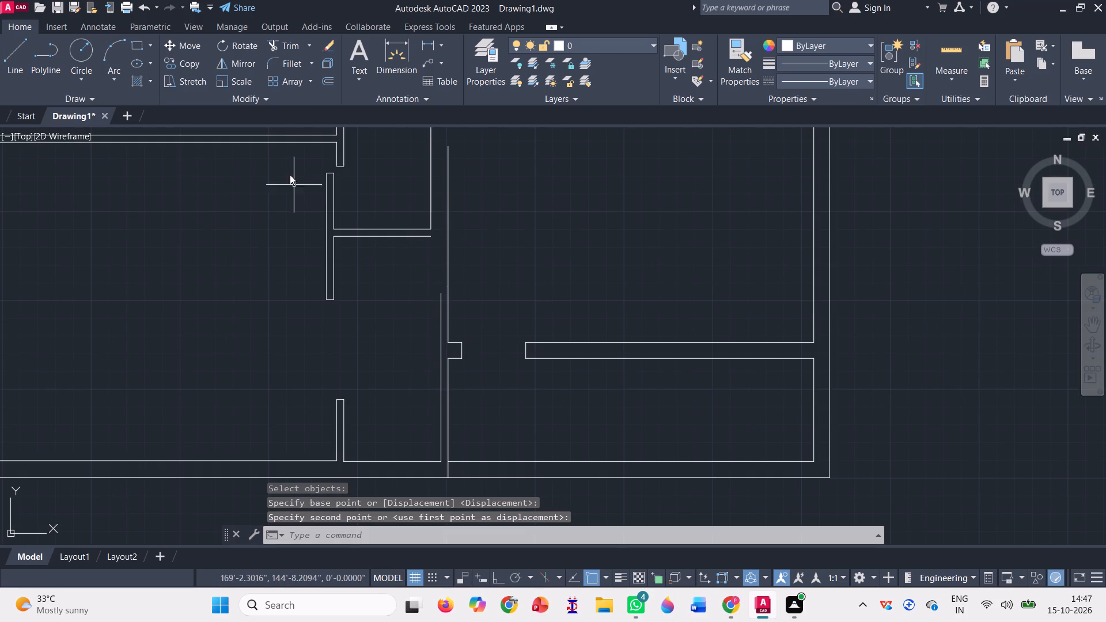
Move the H-shaped partition outline back, placing its lower line's endpoint exactly on the top endpoint of the small room's vertical wall line.
click(190, 52)
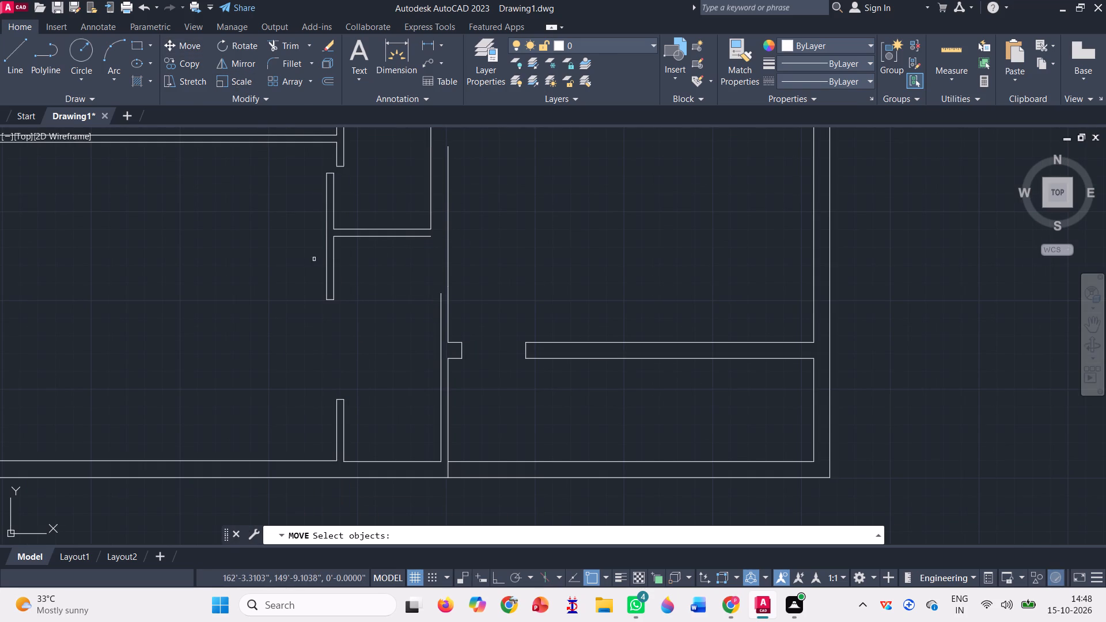
click(387, 234)
key(space)
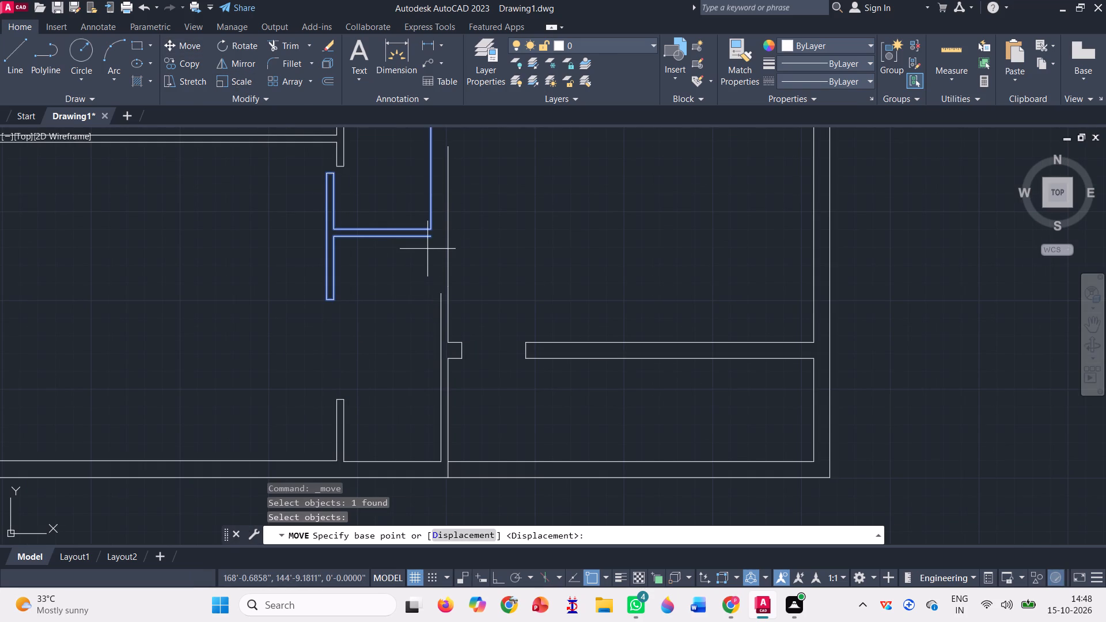
scroll(424, 234, up, 6)
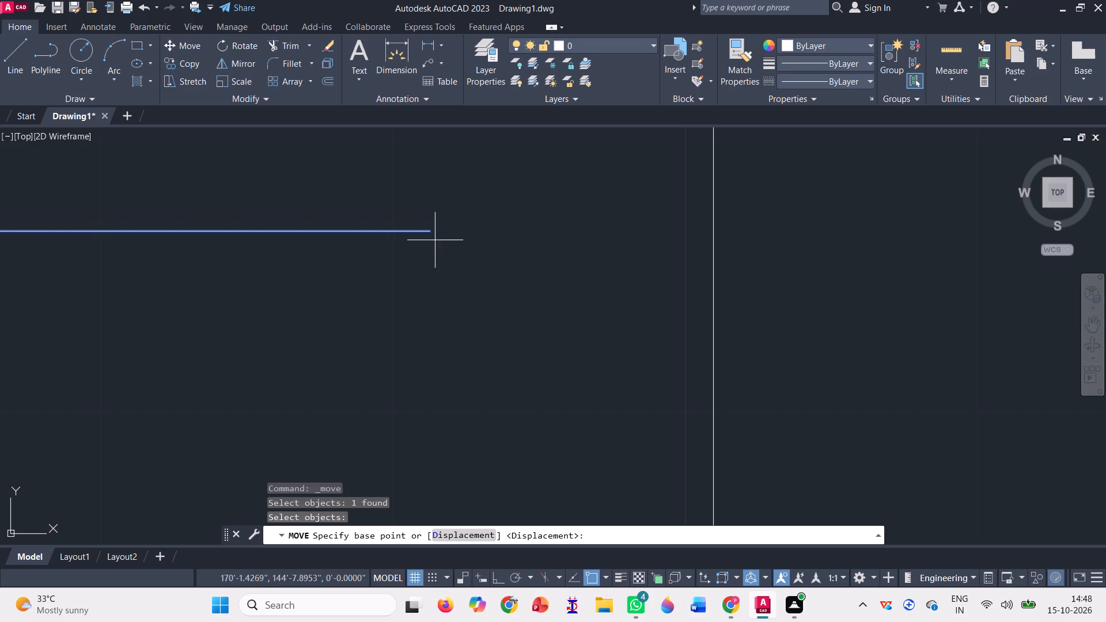
click(428, 229)
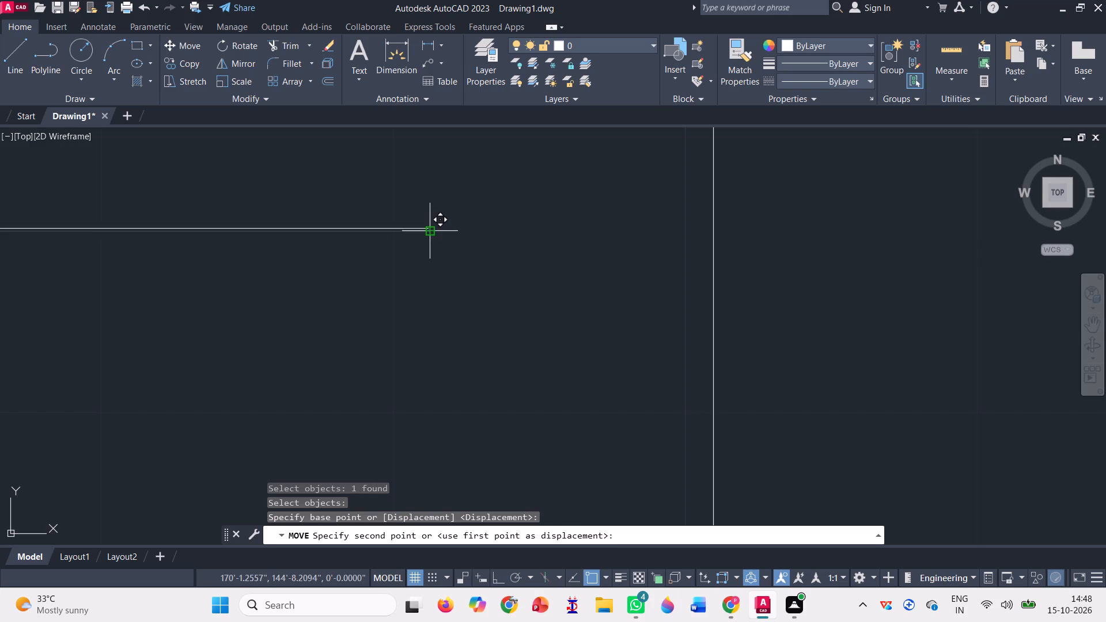
scroll(428, 229, down, 2)
scroll(483, 219, down, 2)
scroll(490, 365, up, 2)
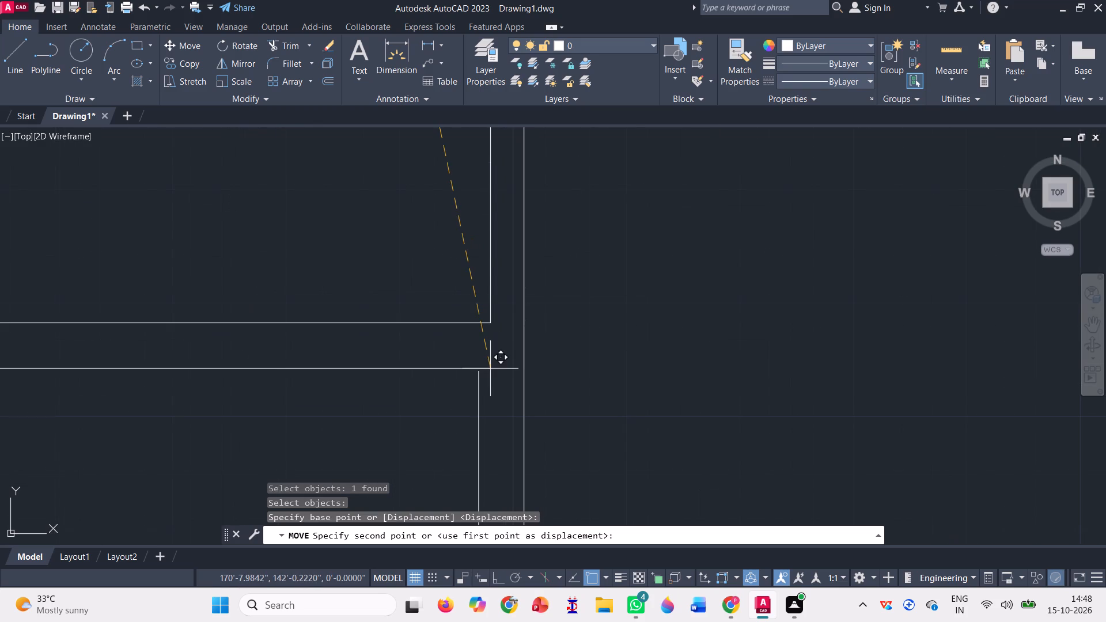
scroll(485, 370, up, 4)
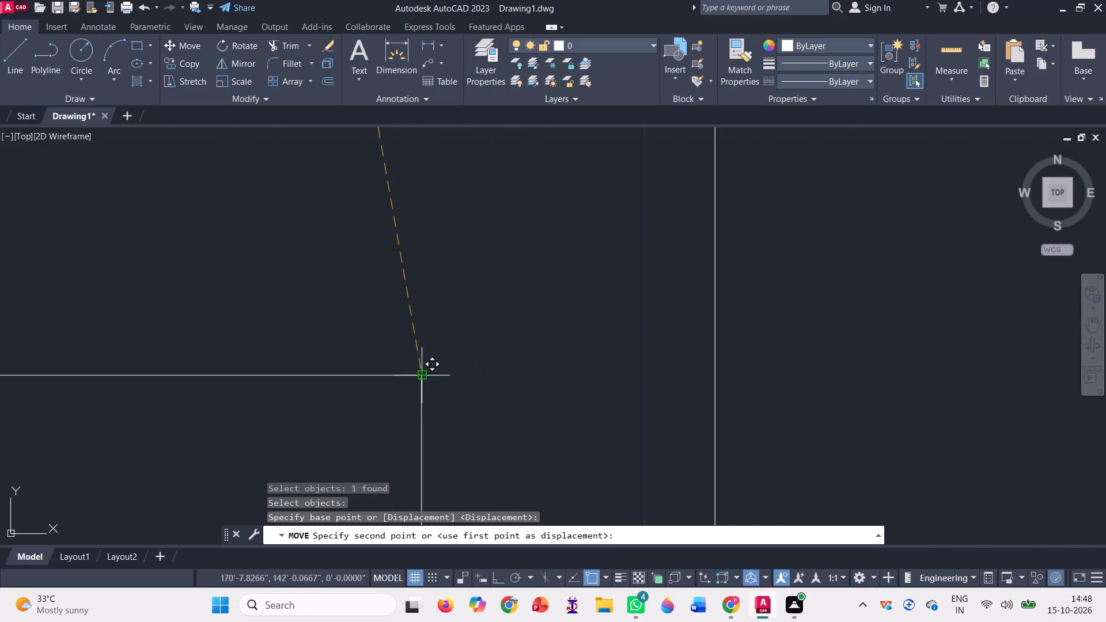
click(423, 378)
scroll(479, 437, down, 6)
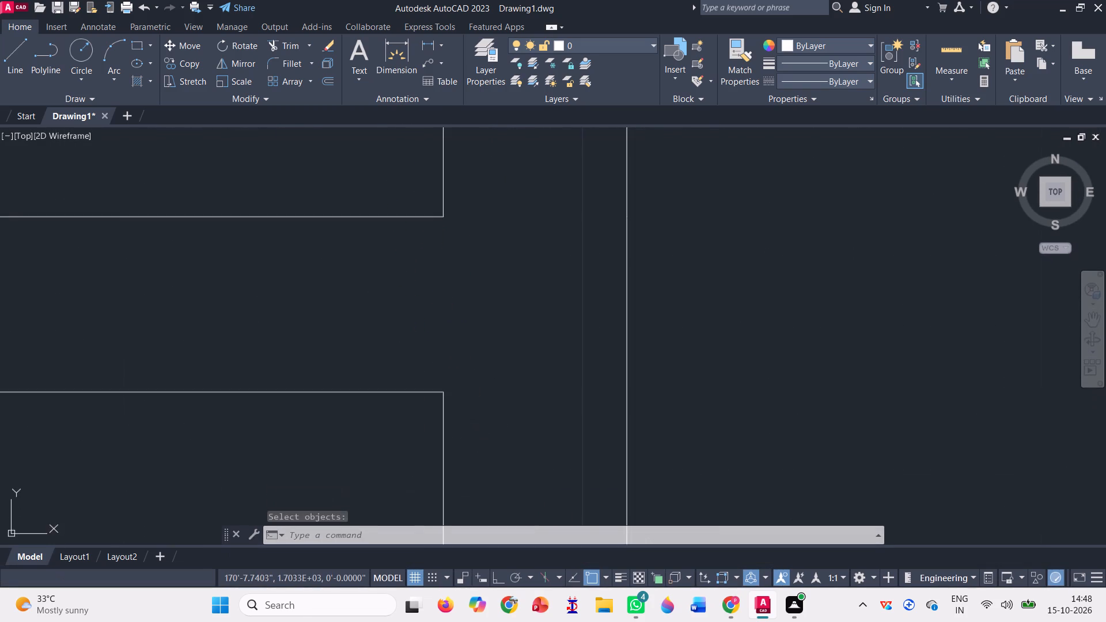
scroll(537, 361, down, 6)
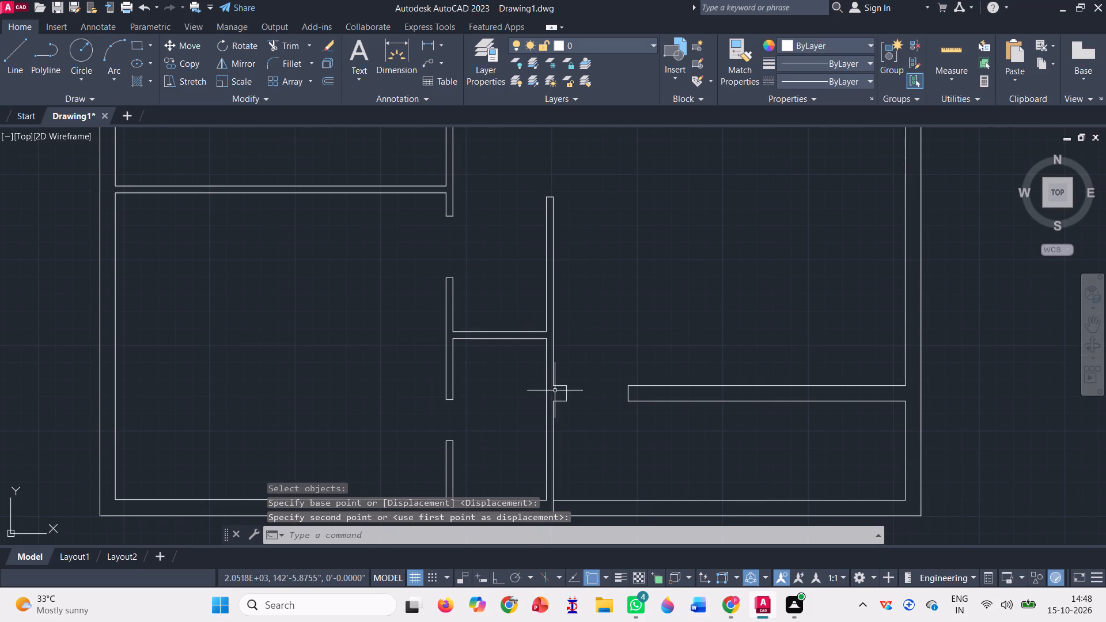
Join the bottom small room's vertical wall outline with the H-shaped partition outline into one polyline.
click(546, 385)
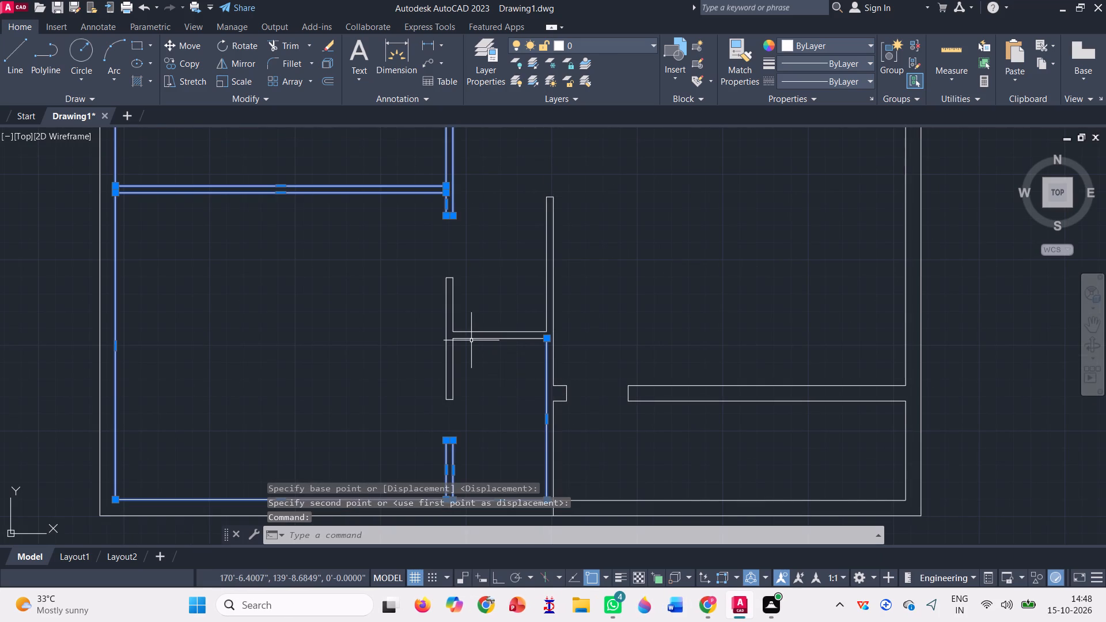
click(471, 340)
key(j)
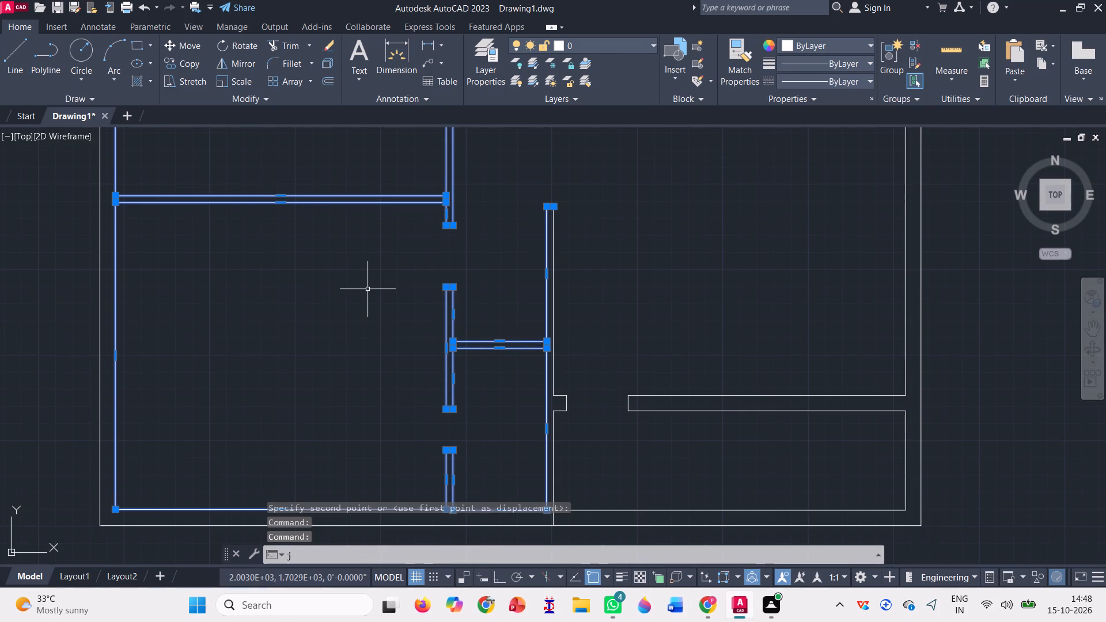
key(Return)
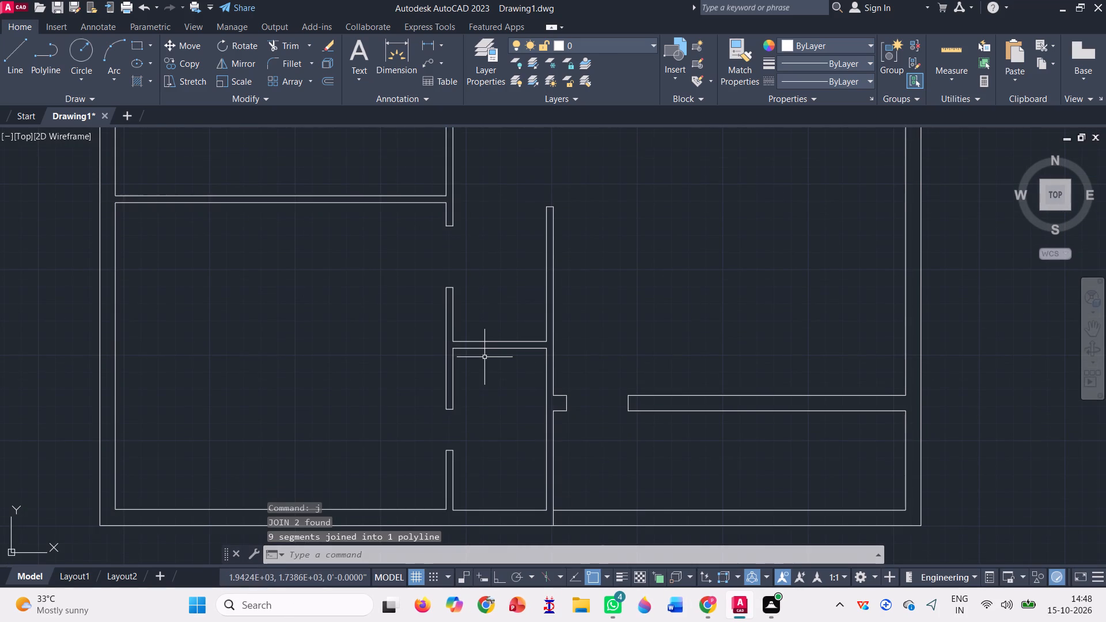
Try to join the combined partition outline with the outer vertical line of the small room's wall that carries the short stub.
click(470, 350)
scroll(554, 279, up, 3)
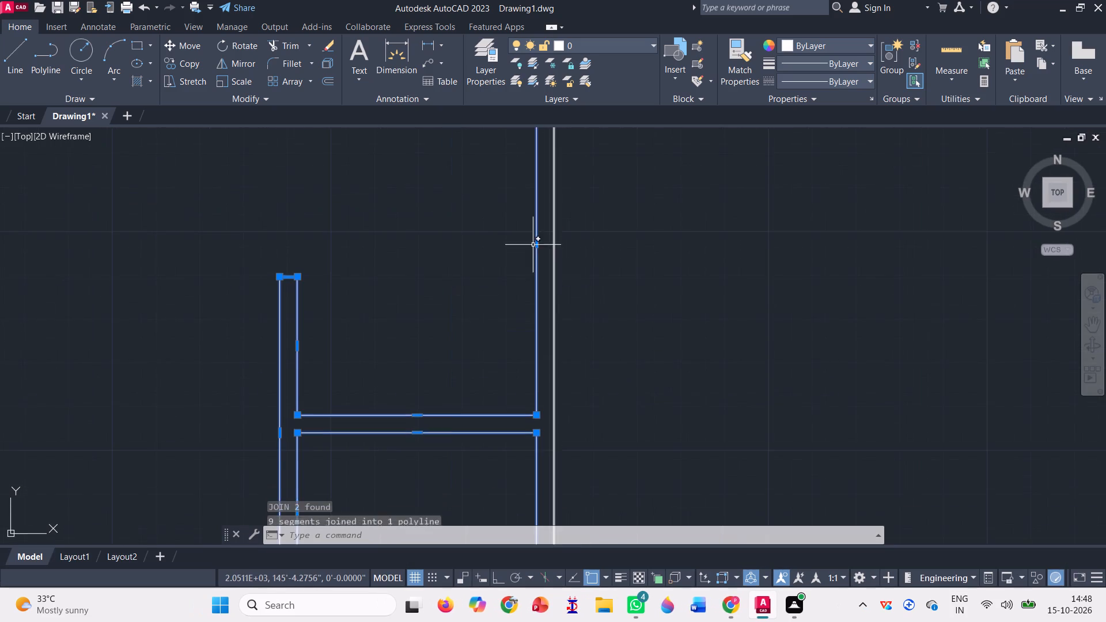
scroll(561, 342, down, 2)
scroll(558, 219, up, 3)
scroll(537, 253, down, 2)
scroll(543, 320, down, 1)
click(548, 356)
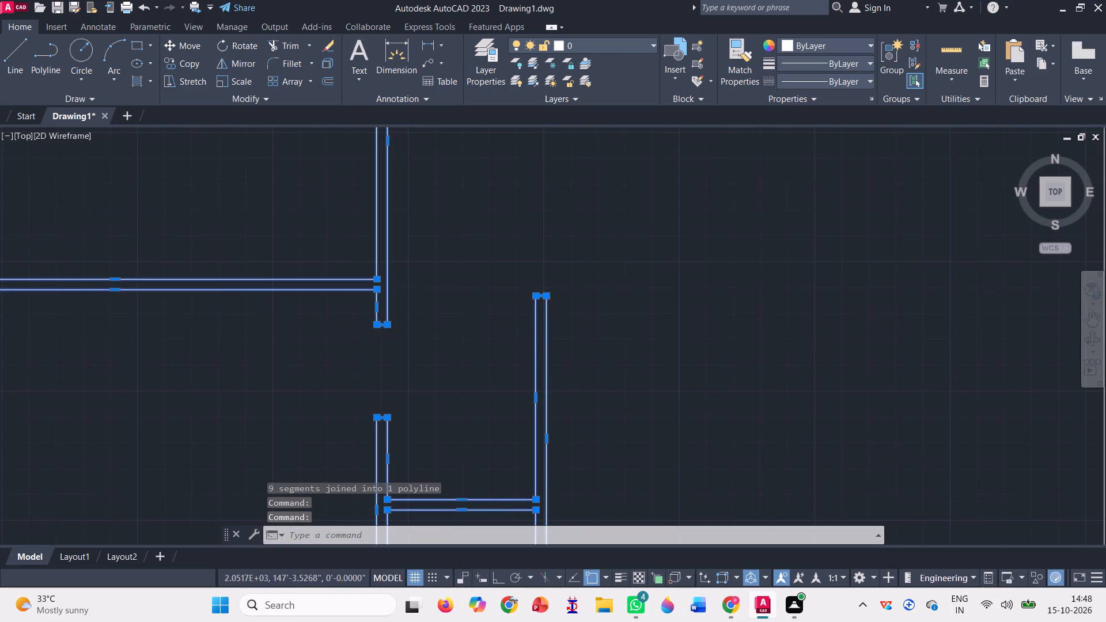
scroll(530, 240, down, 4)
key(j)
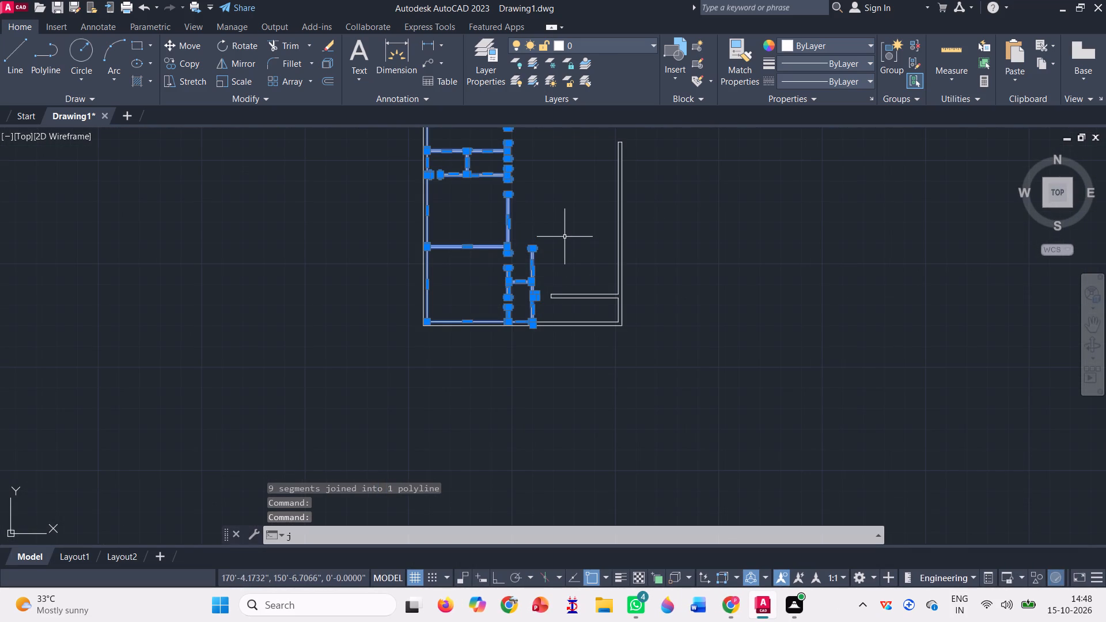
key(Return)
Extend the short line capping the upper end of the small room's long vertical partition to meet its outer vertical line.
scroll(521, 272, up, 3)
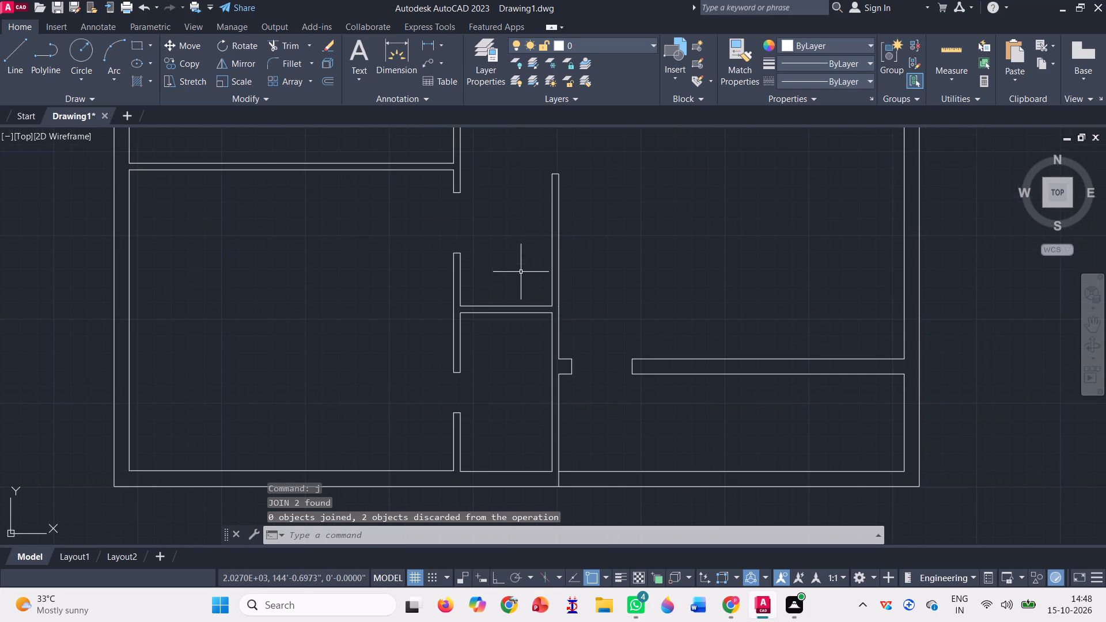
scroll(547, 168, up, 6)
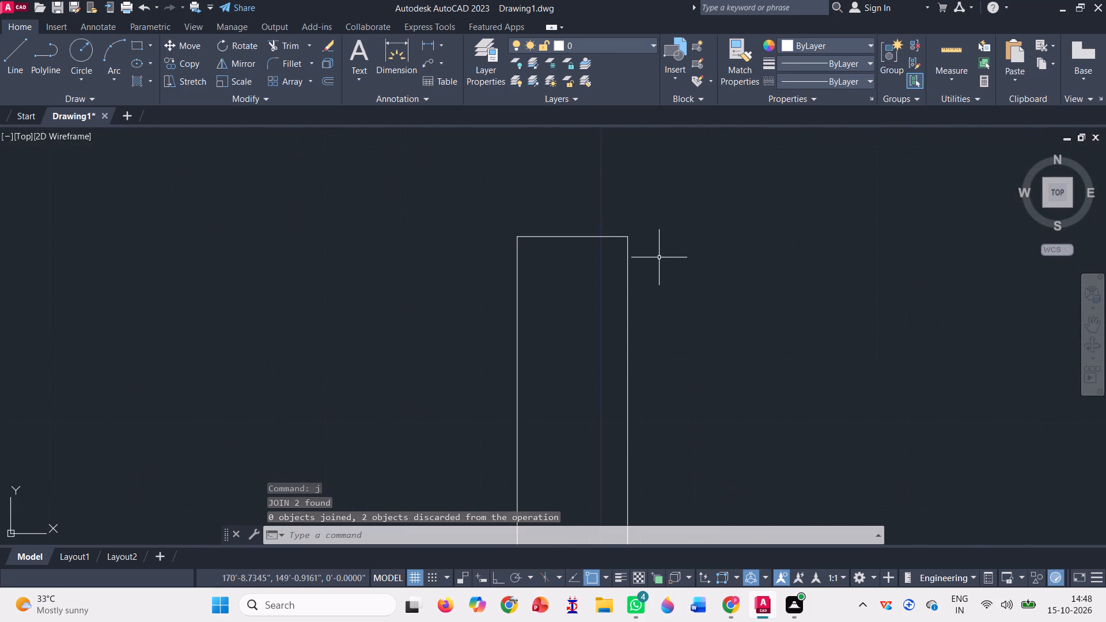
scroll(656, 257, up, 2)
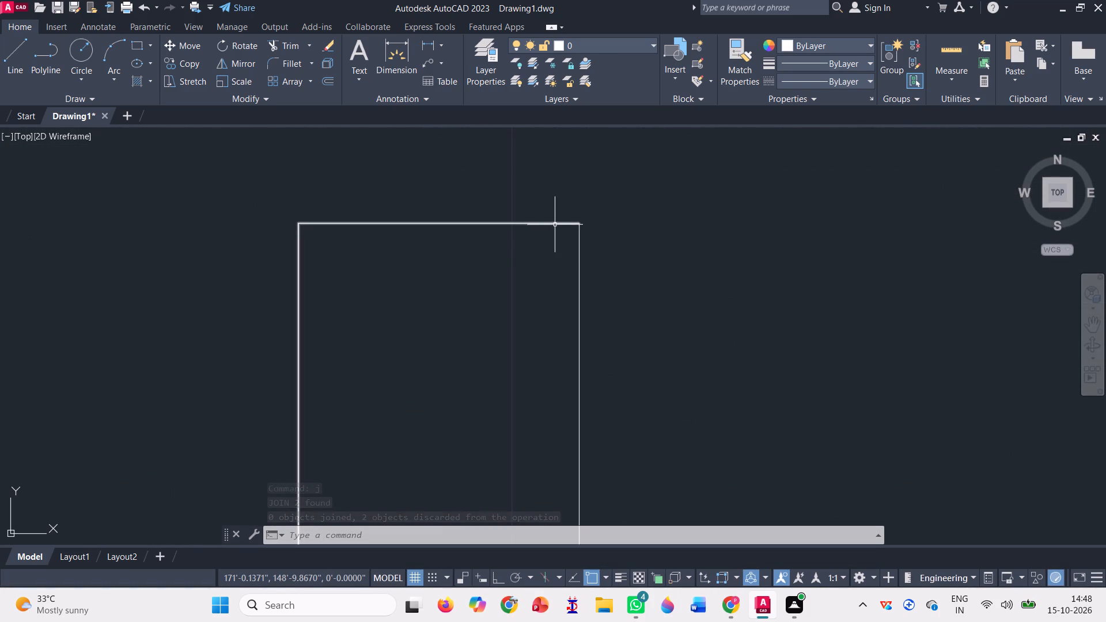
click(578, 291)
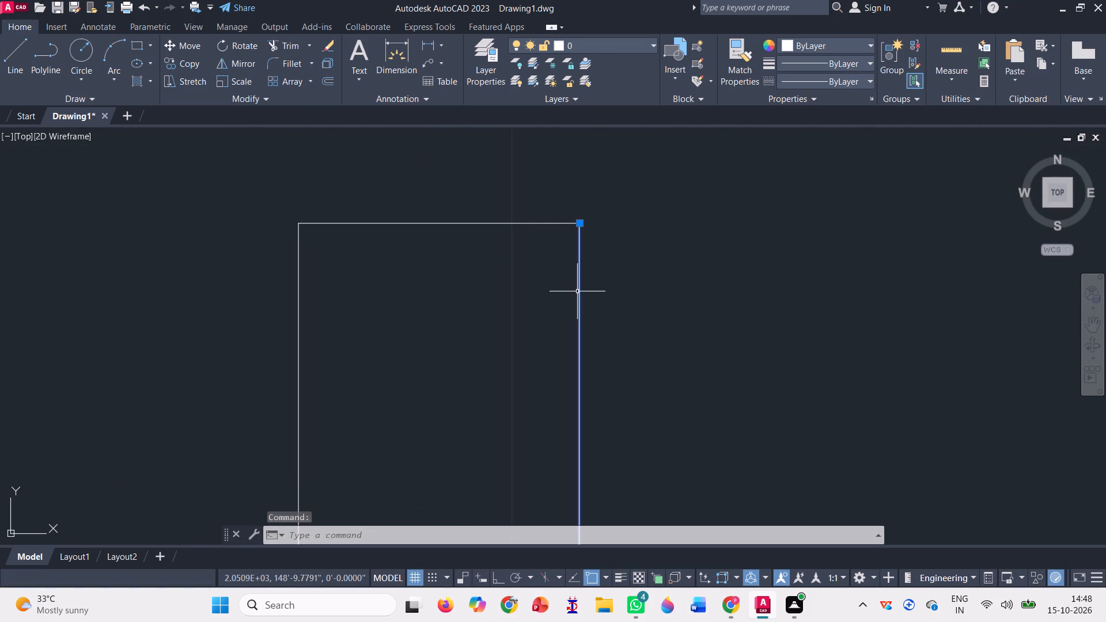
scroll(538, 223, up, 3)
scroll(687, 217, up, 7)
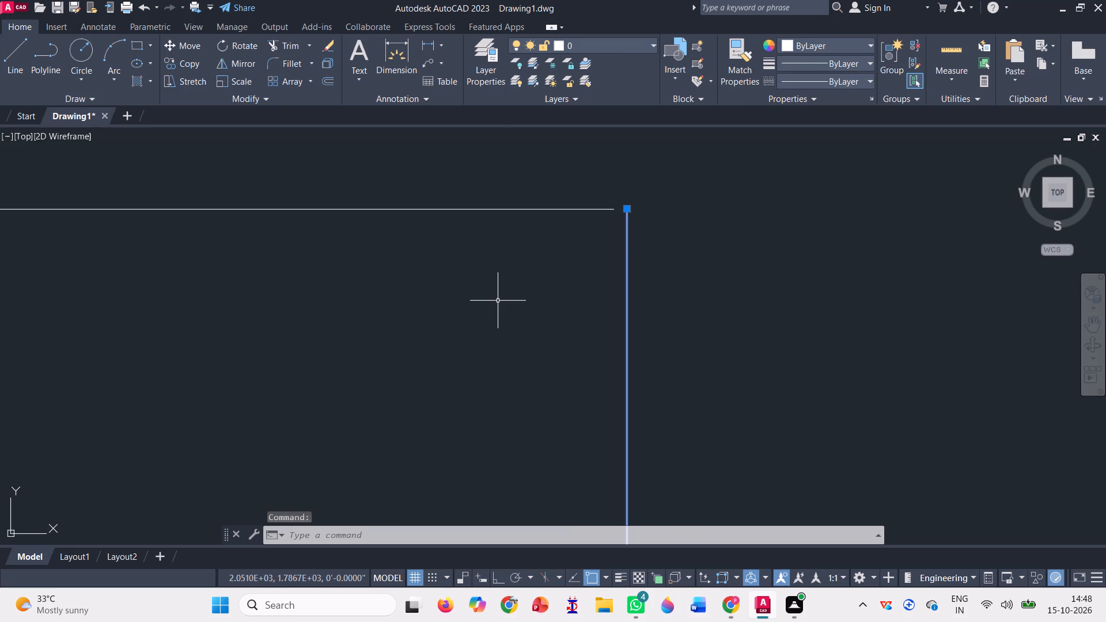
key(Escape)
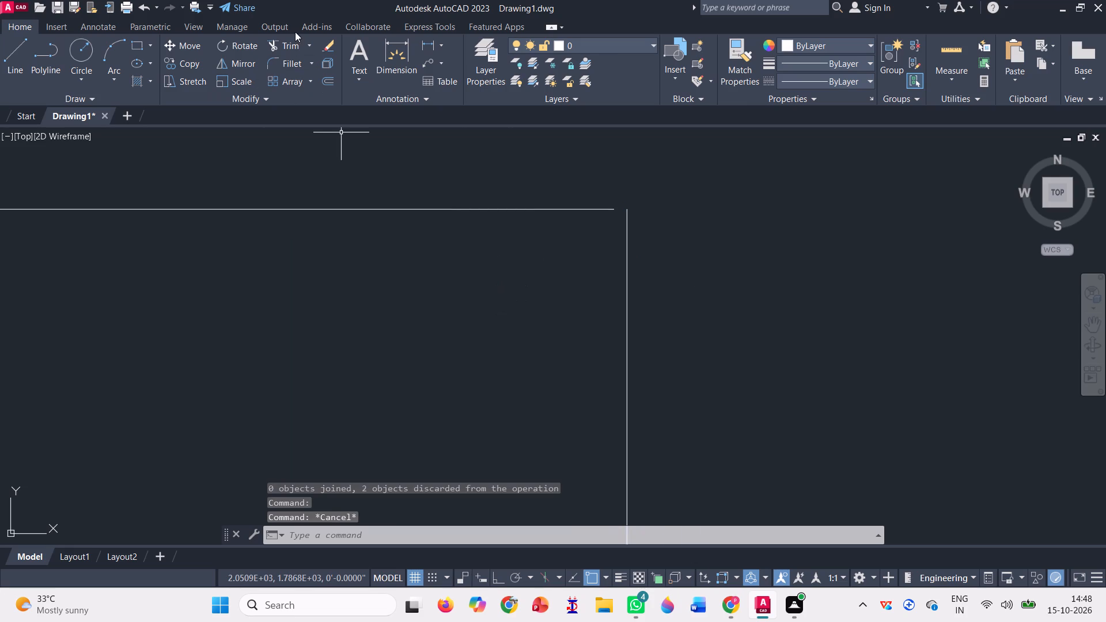
click(308, 52)
click(304, 96)
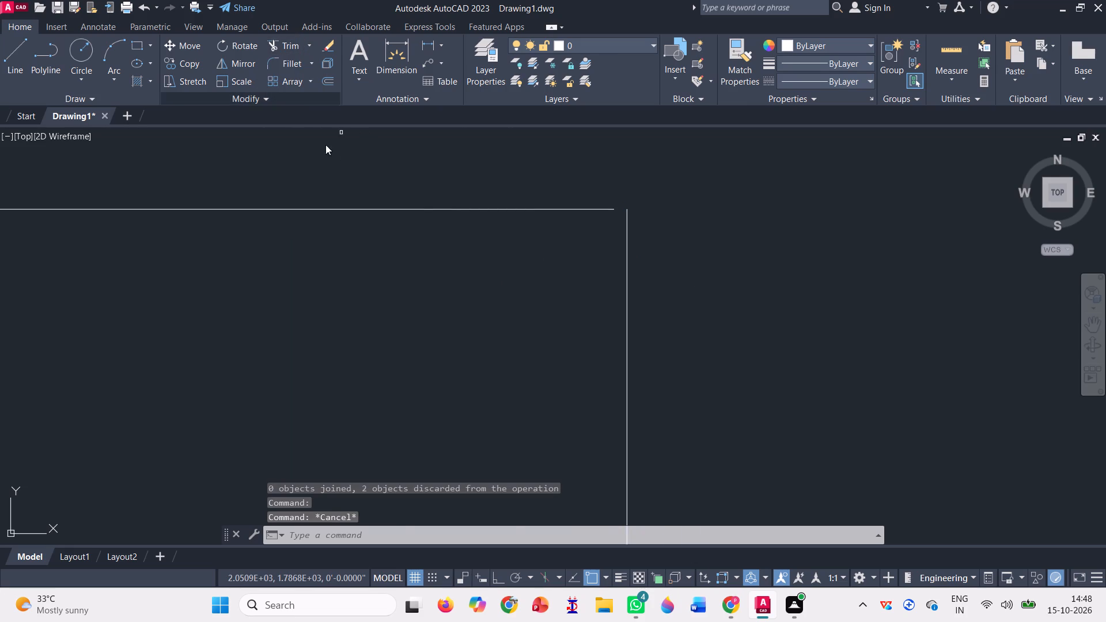
click(463, 210)
scroll(522, 213, down, 6)
scroll(647, 202, down, 3)
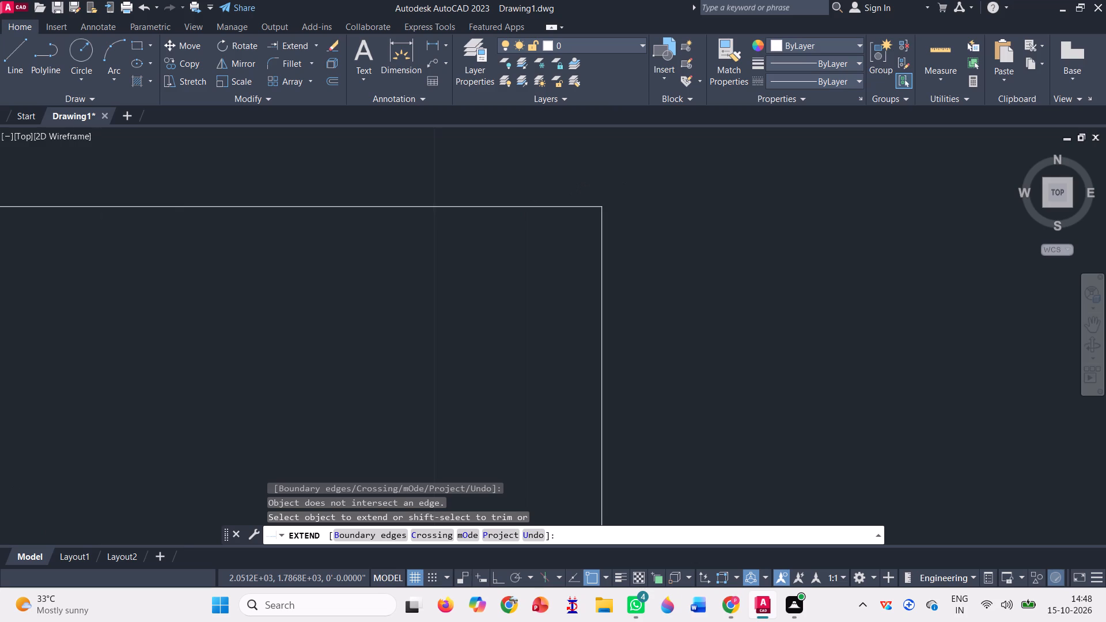
key(Escape)
Join the capped partition outline with the adjoining outer vertical wall line at its upper end.
click(569, 208)
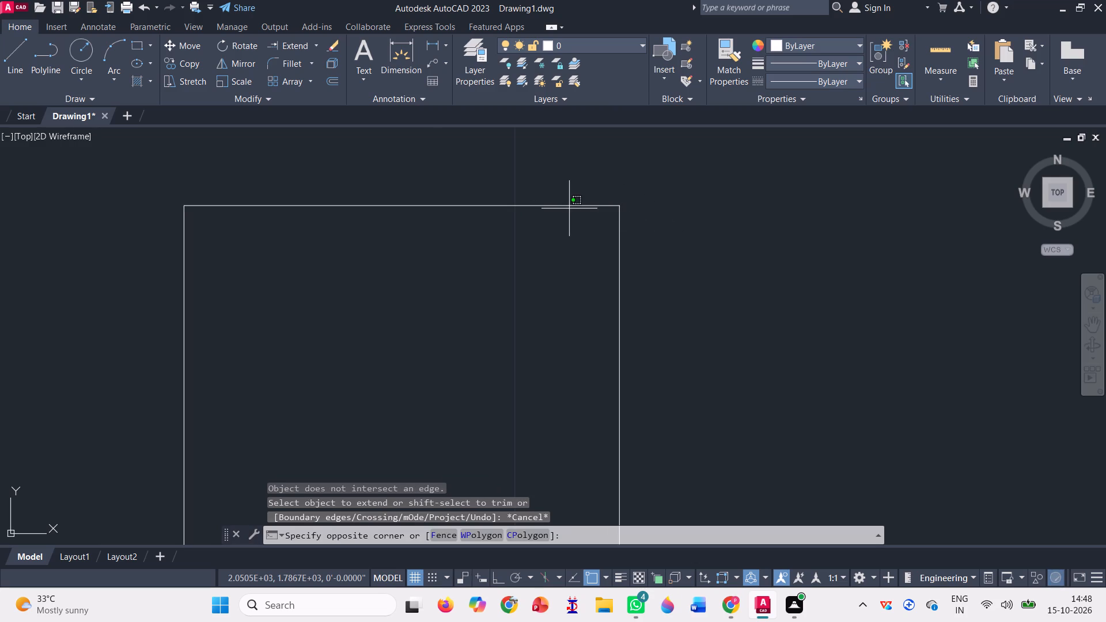
click(544, 178)
scroll(538, 187, down, 2)
click(622, 267)
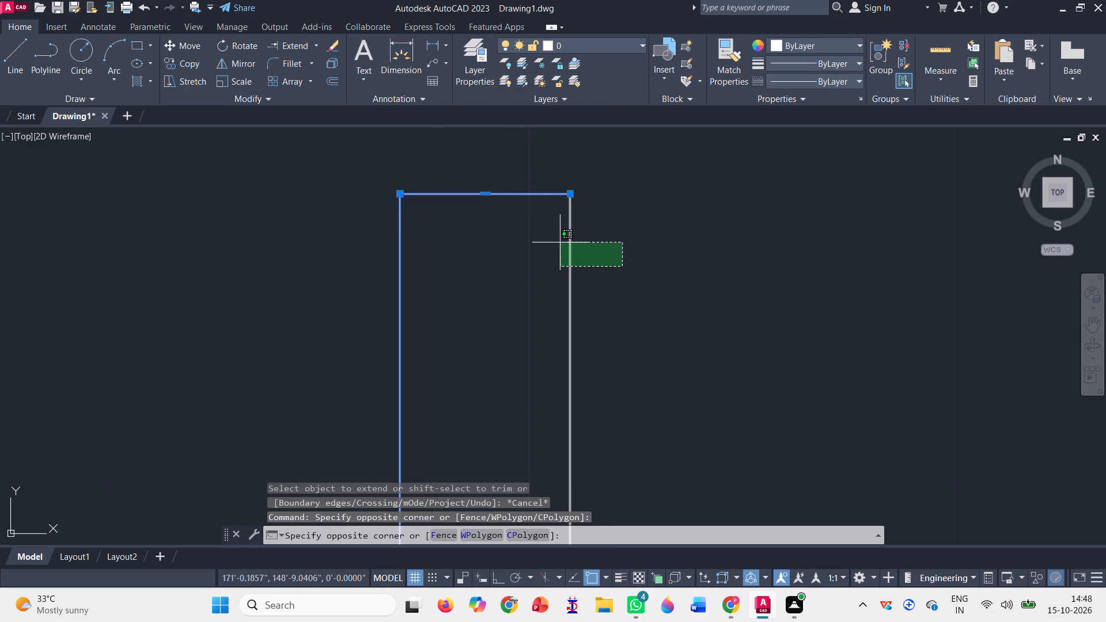
click(539, 238)
key(j)
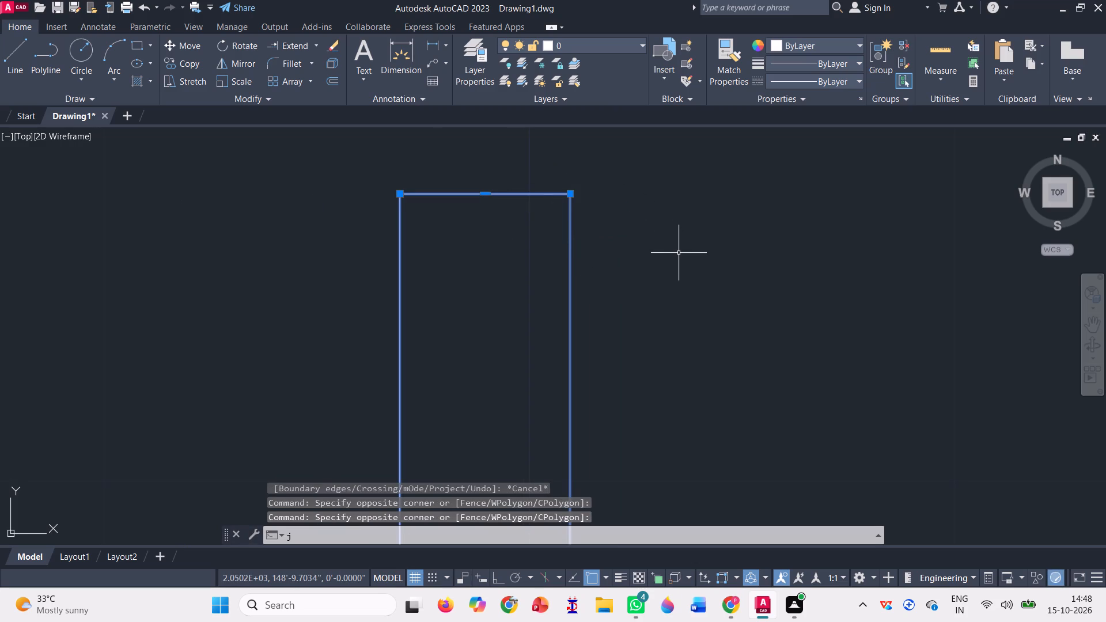
key(Return)
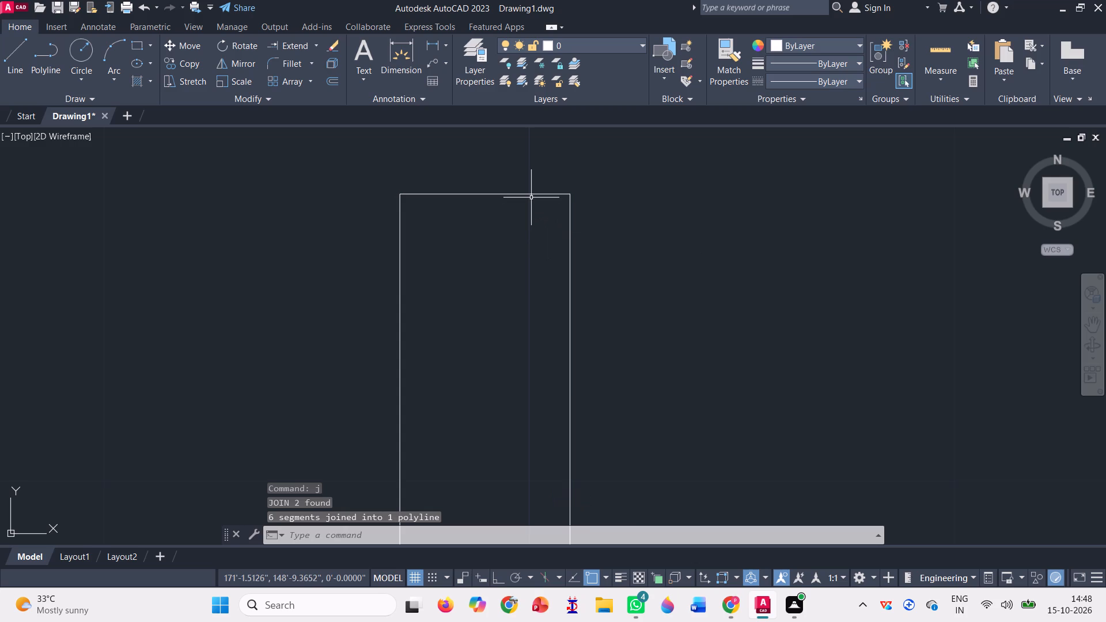
Join the combined left-side wall outline with the partition outline running to the plan's top-right small room.
click(527, 192)
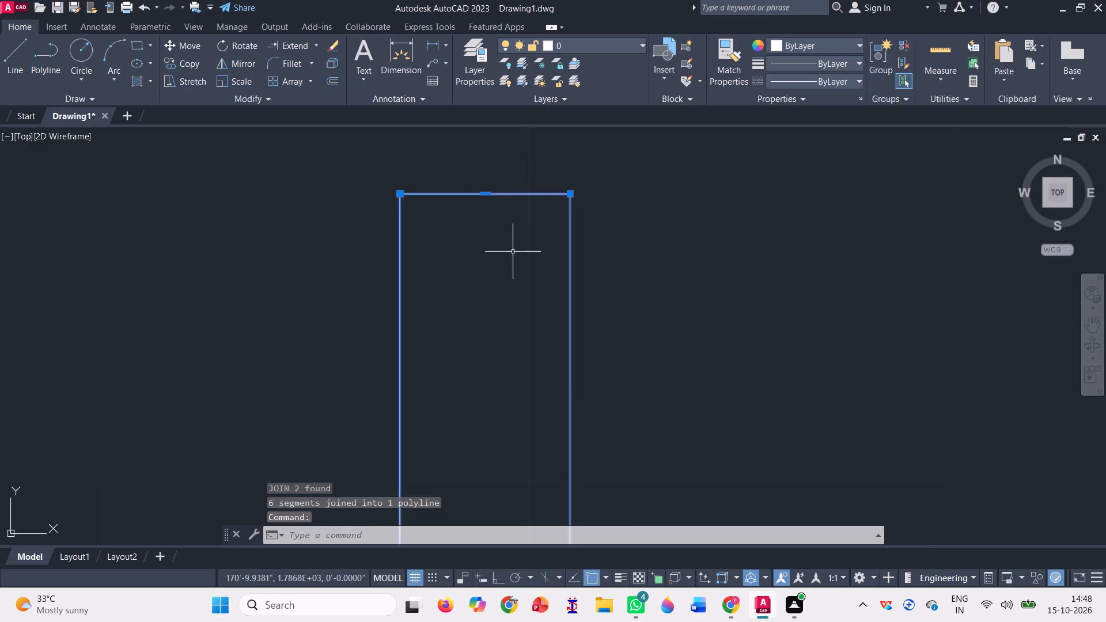
scroll(513, 252, down, 10)
scroll(560, 358, up, 3)
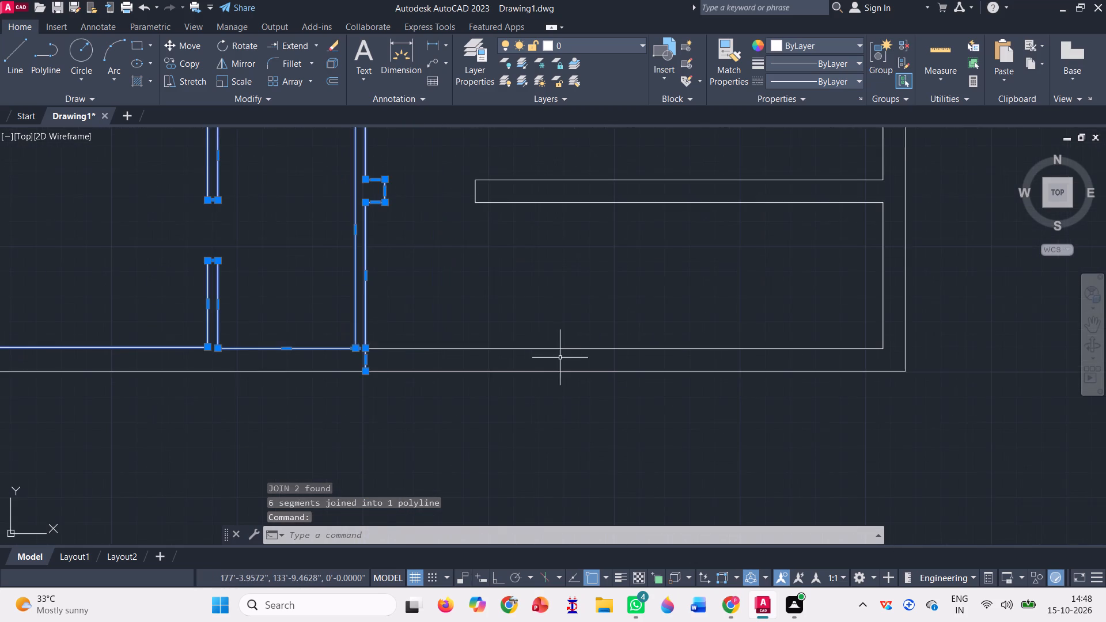
scroll(427, 385, up, 3)
scroll(400, 377, down, 4)
scroll(471, 403, down, 3)
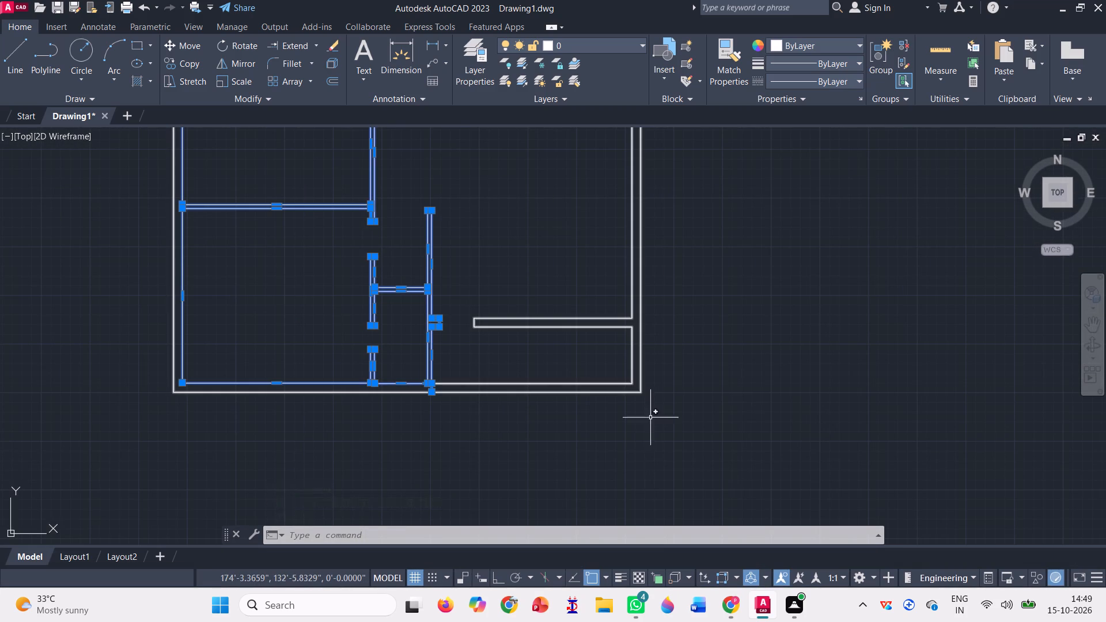
scroll(599, 405, down, 2)
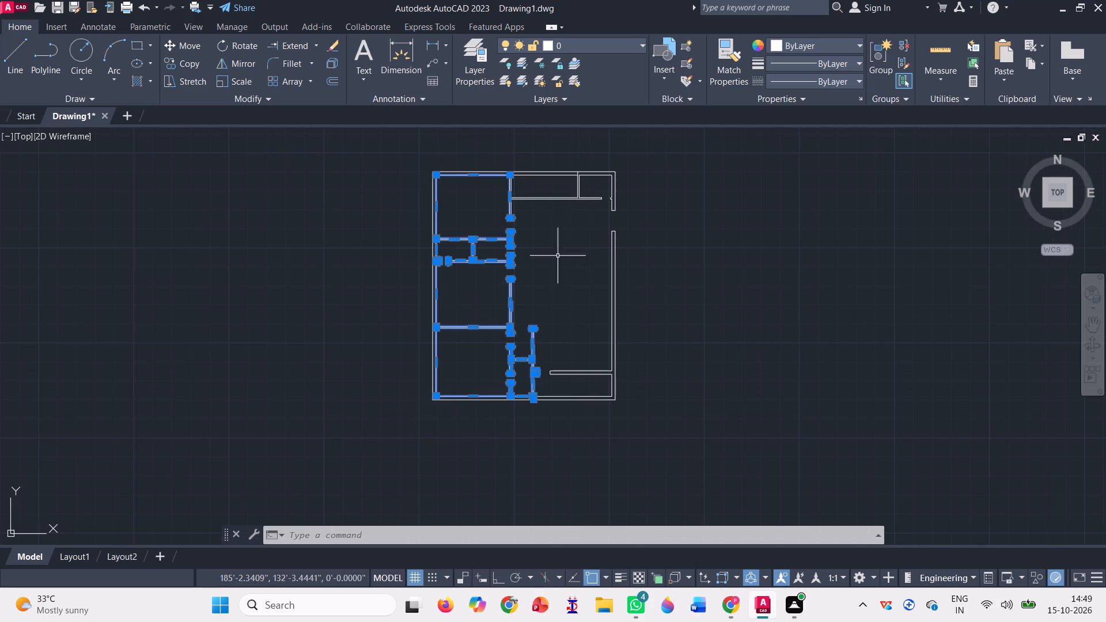
scroll(511, 165, up, 6)
scroll(474, 323, down, 2)
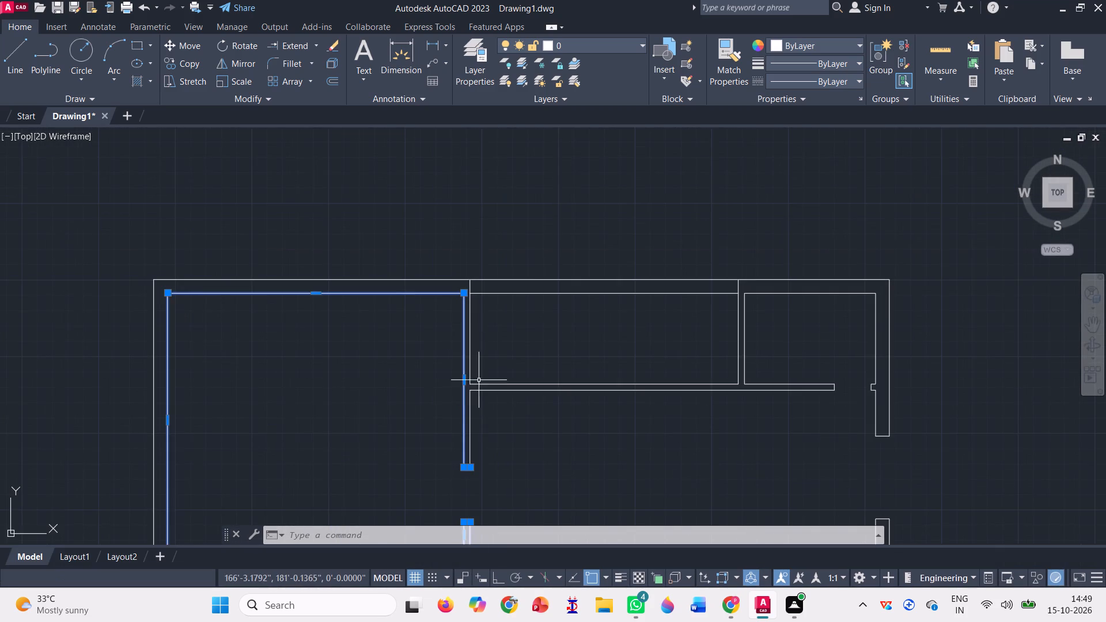
scroll(482, 433, up, 2)
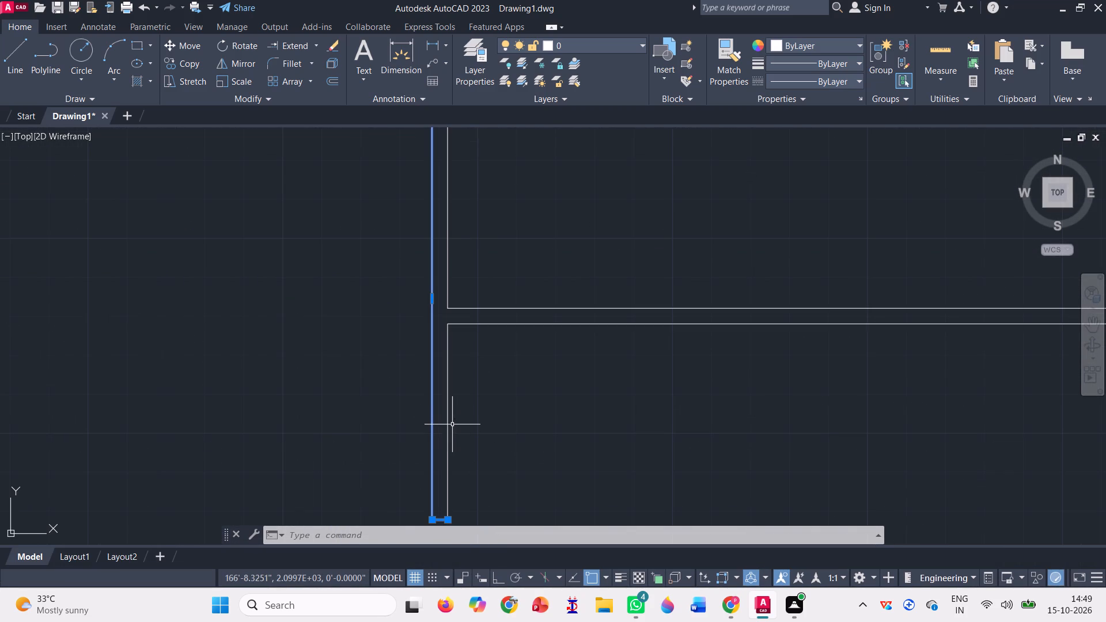
click(447, 424)
scroll(462, 368, down, 3)
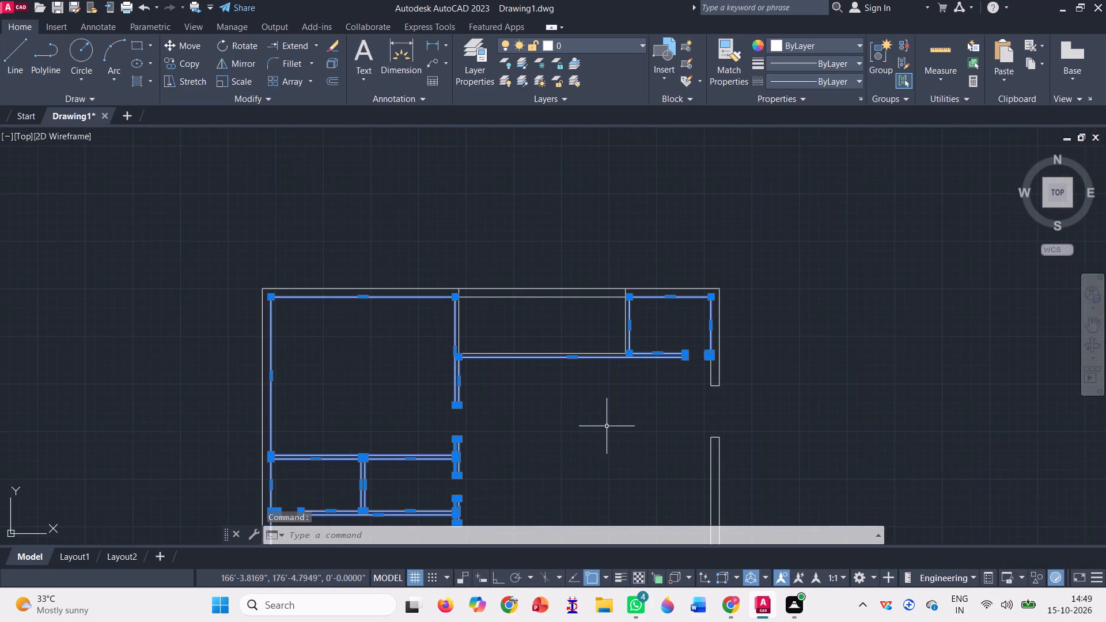
key(j)
key(Return)
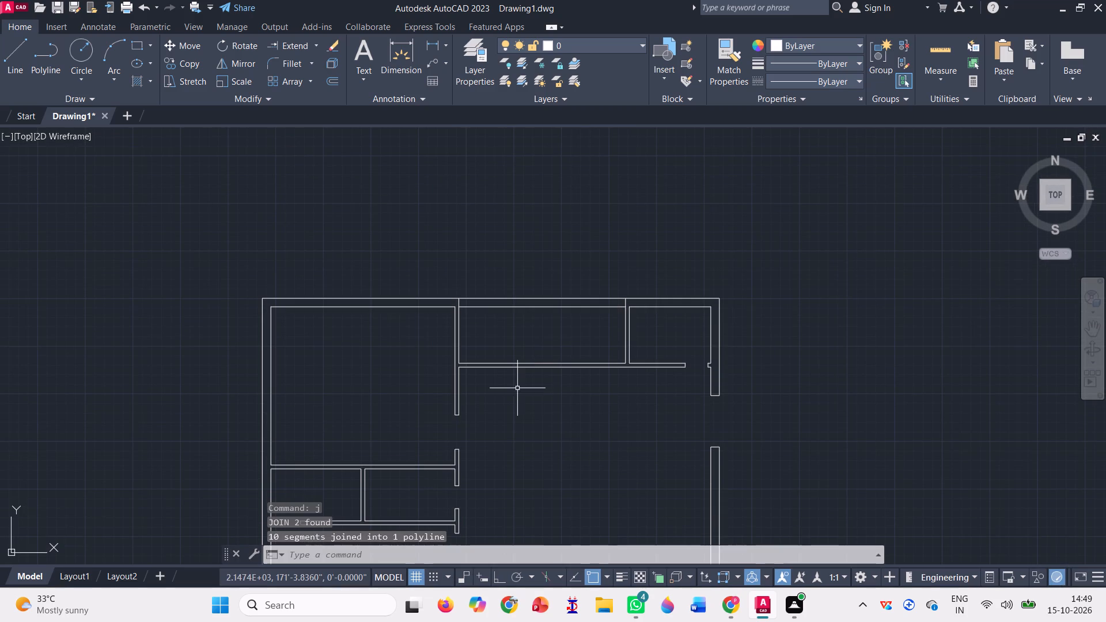
Join the combined interior wall outline with the outer wall outline below the top-right small room's doorway stub.
scroll(469, 405, up, 3)
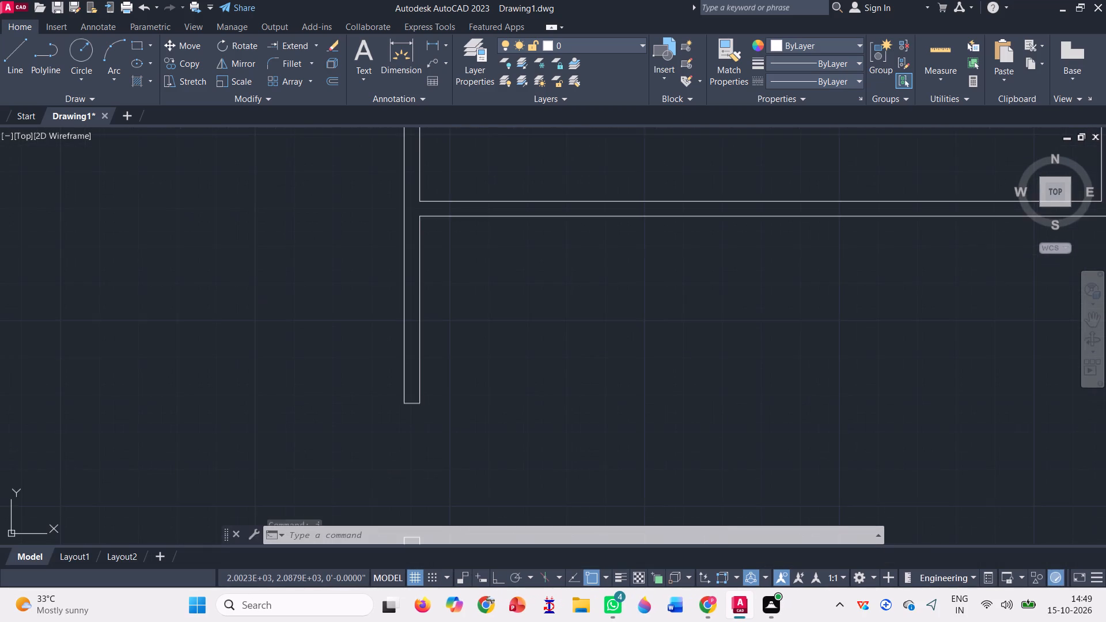
click(421, 337)
scroll(423, 342, down, 3)
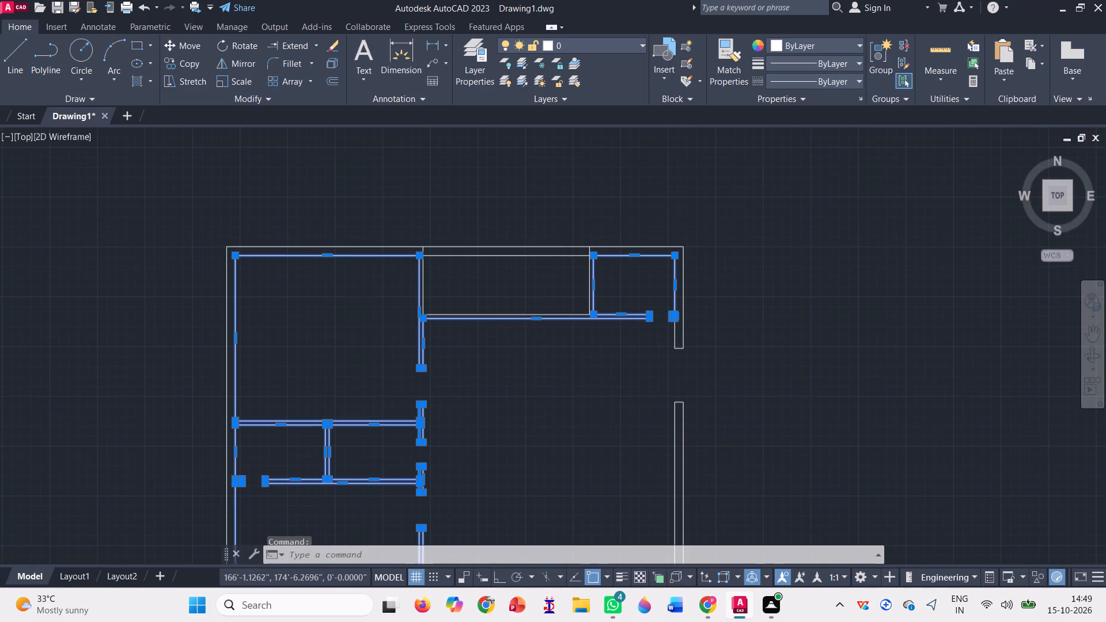
scroll(675, 333, up, 6)
scroll(608, 317, down, 1)
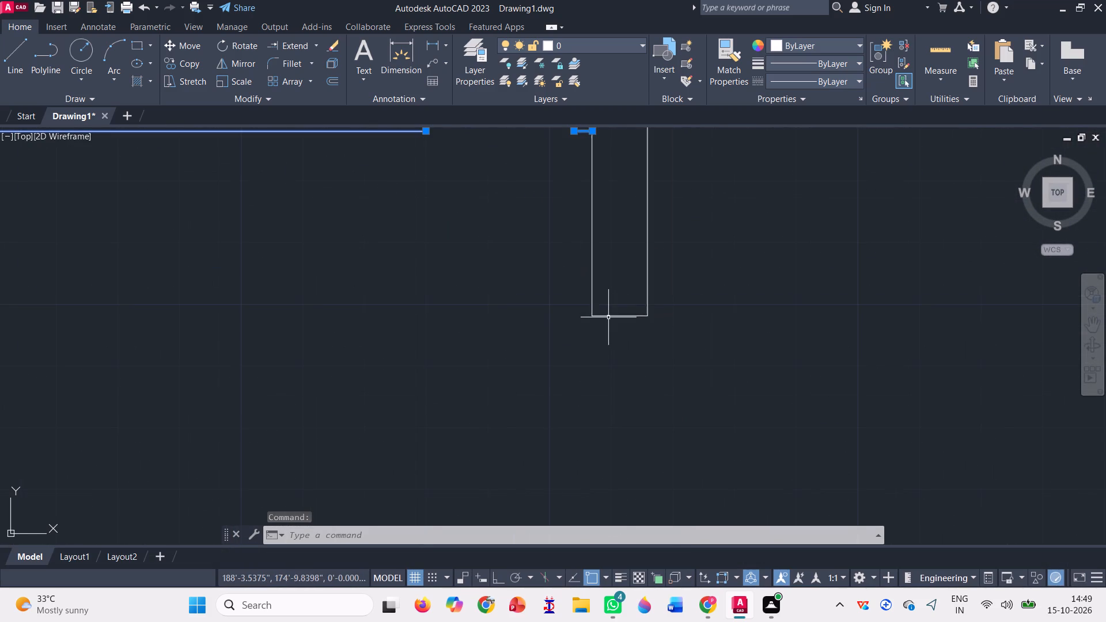
scroll(627, 337, down, 1)
scroll(601, 232, up, 3)
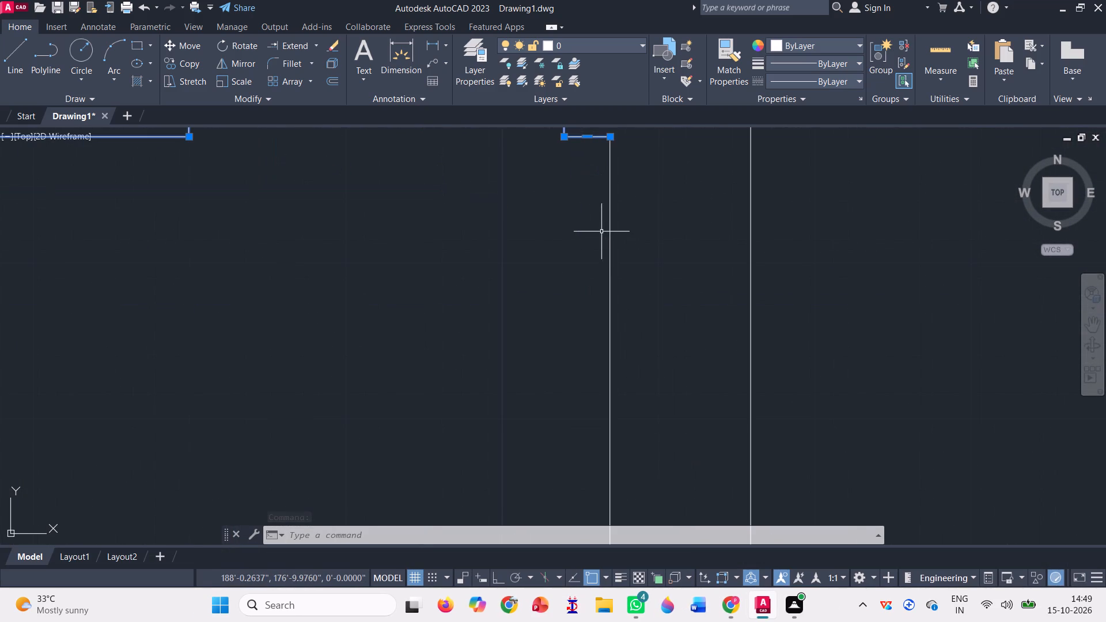
click(608, 252)
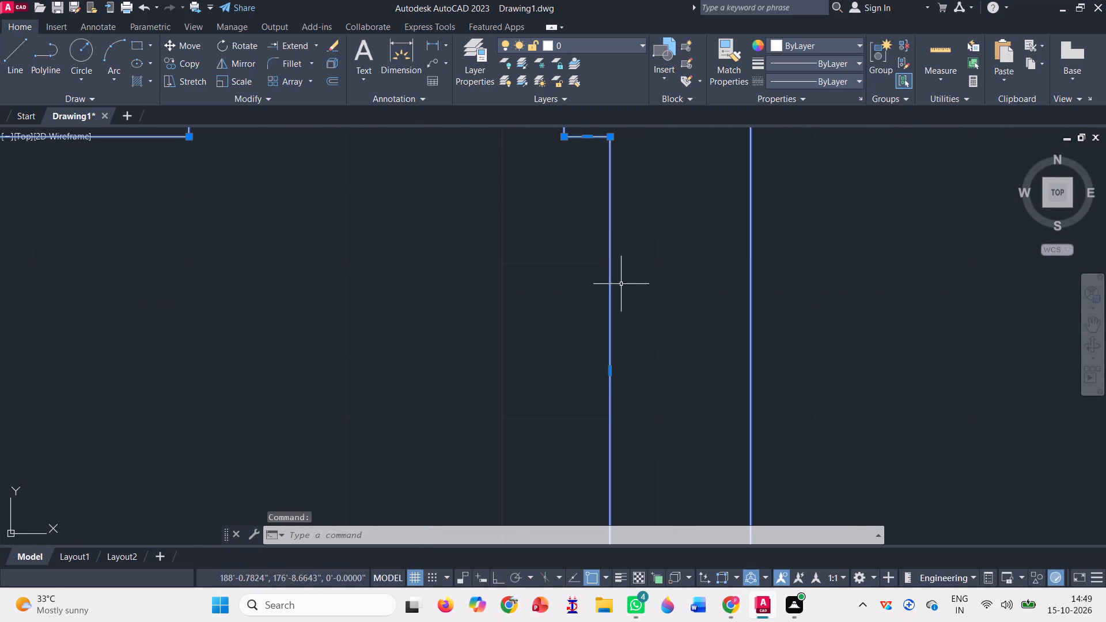
scroll(634, 310, down, 5)
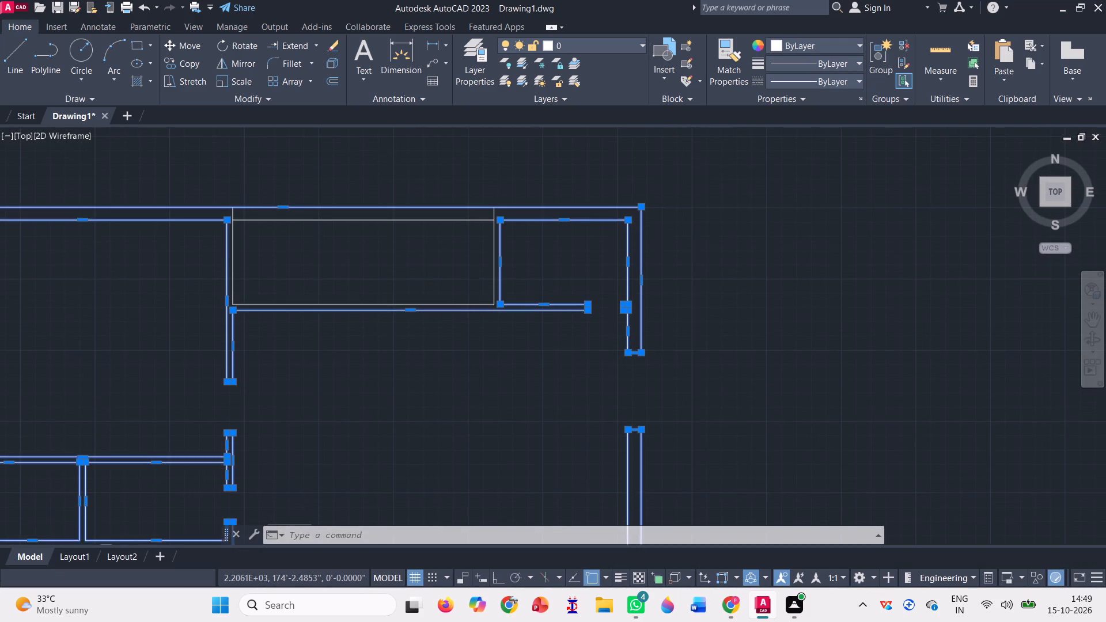
key(j)
key(Return)
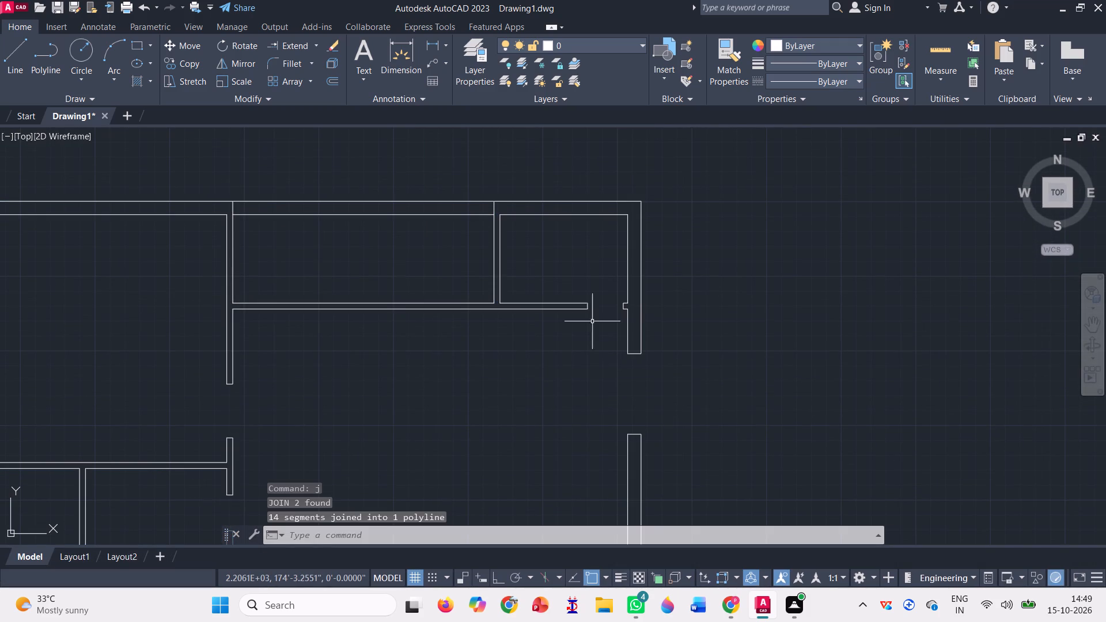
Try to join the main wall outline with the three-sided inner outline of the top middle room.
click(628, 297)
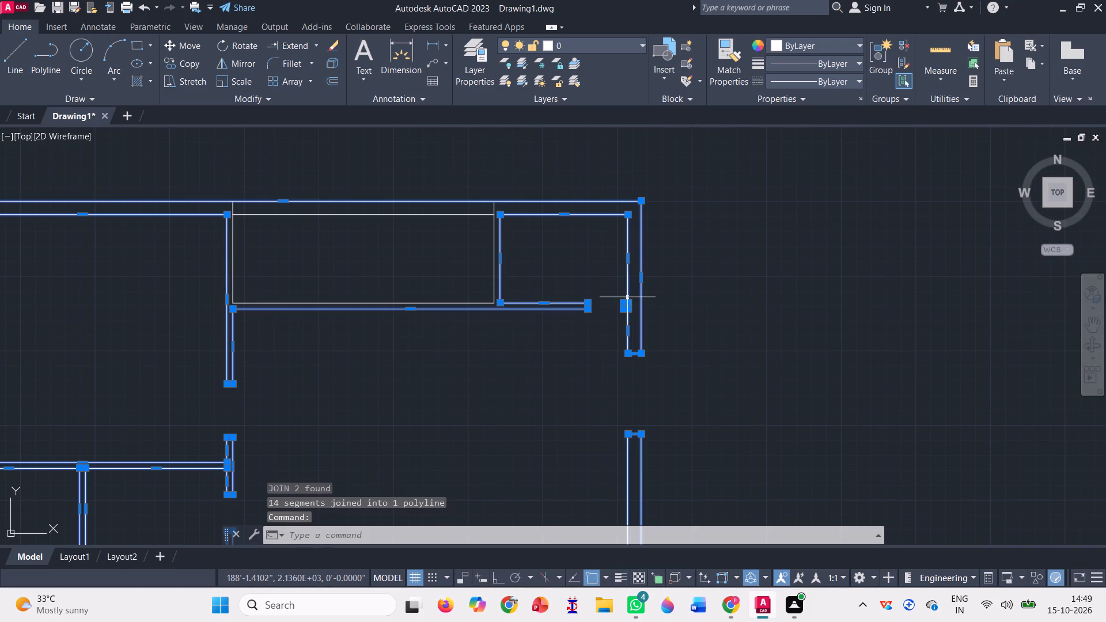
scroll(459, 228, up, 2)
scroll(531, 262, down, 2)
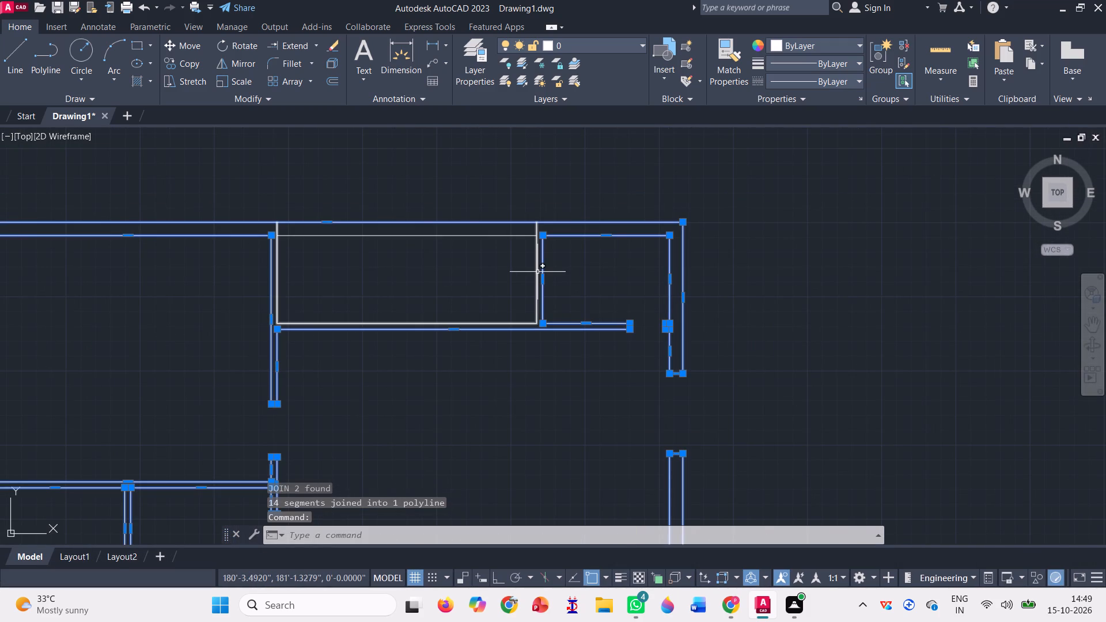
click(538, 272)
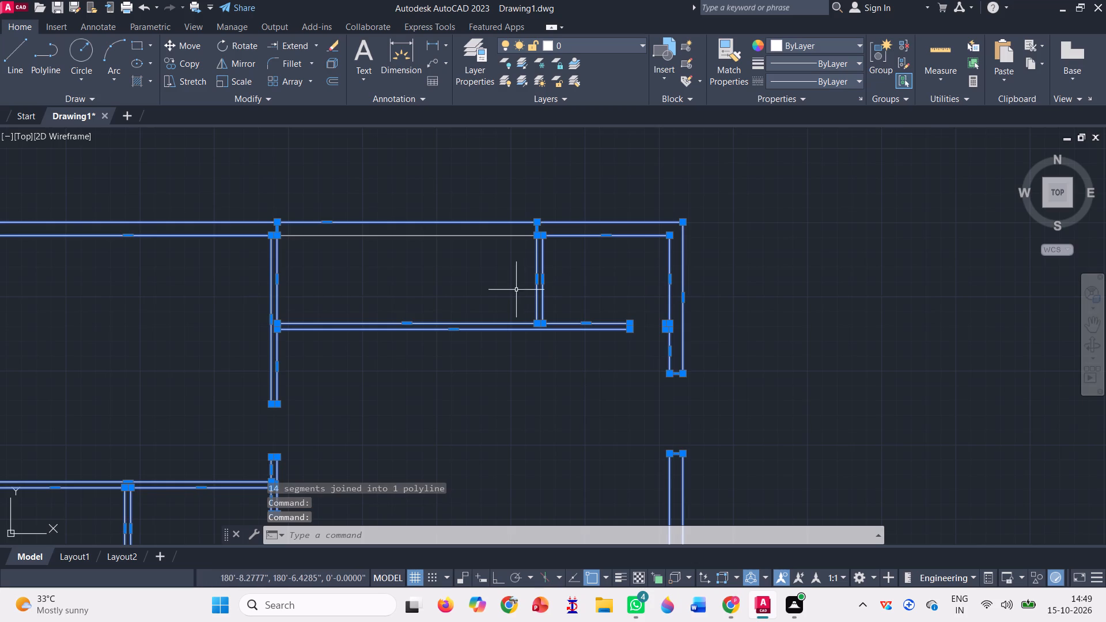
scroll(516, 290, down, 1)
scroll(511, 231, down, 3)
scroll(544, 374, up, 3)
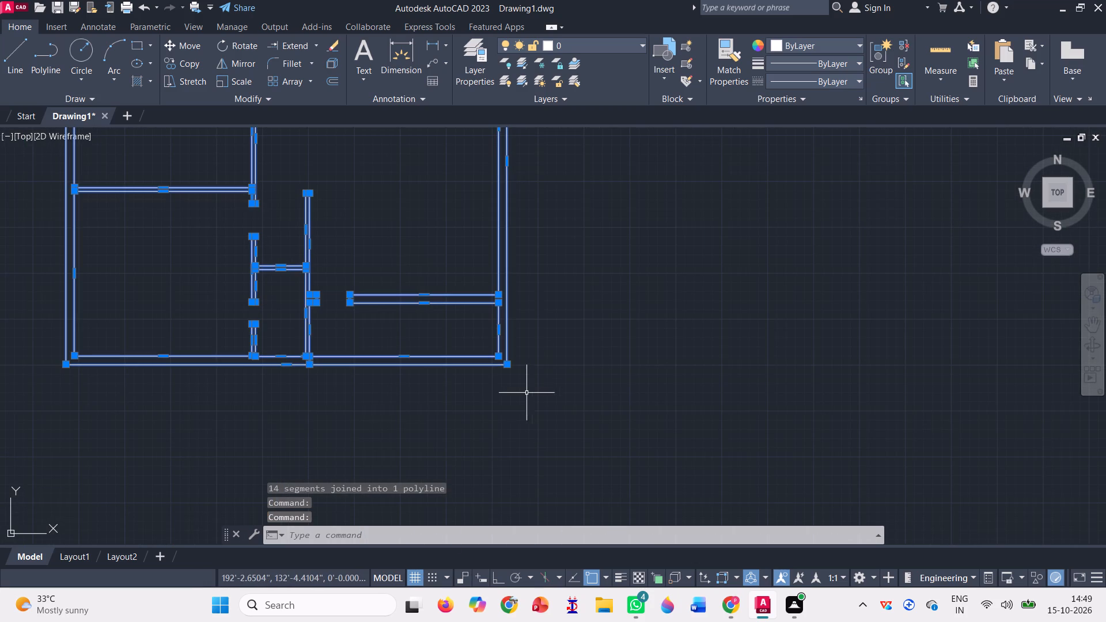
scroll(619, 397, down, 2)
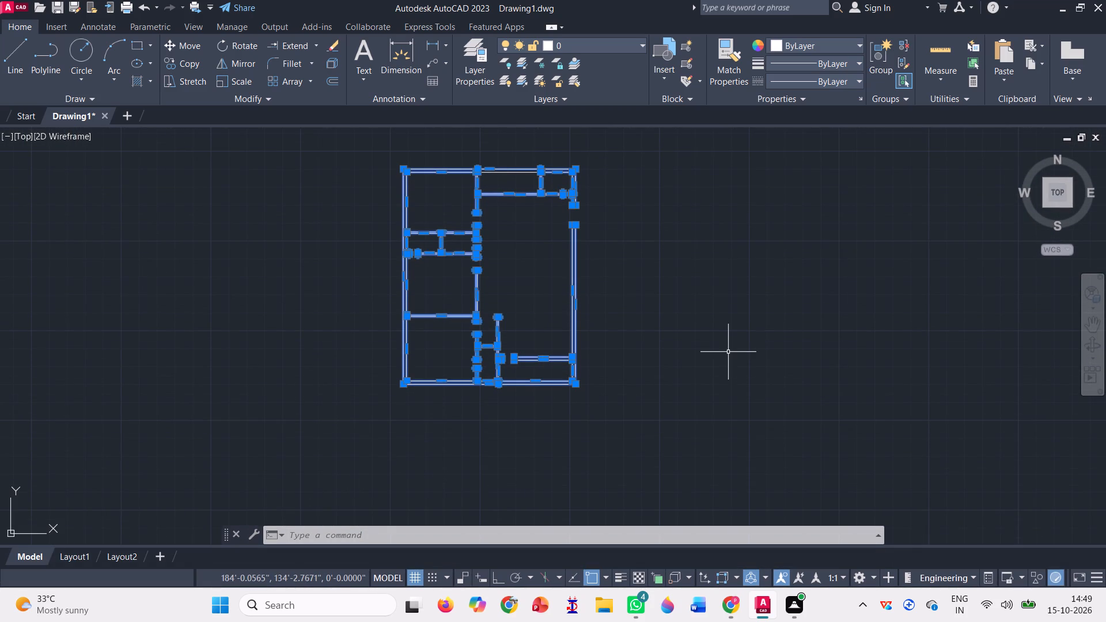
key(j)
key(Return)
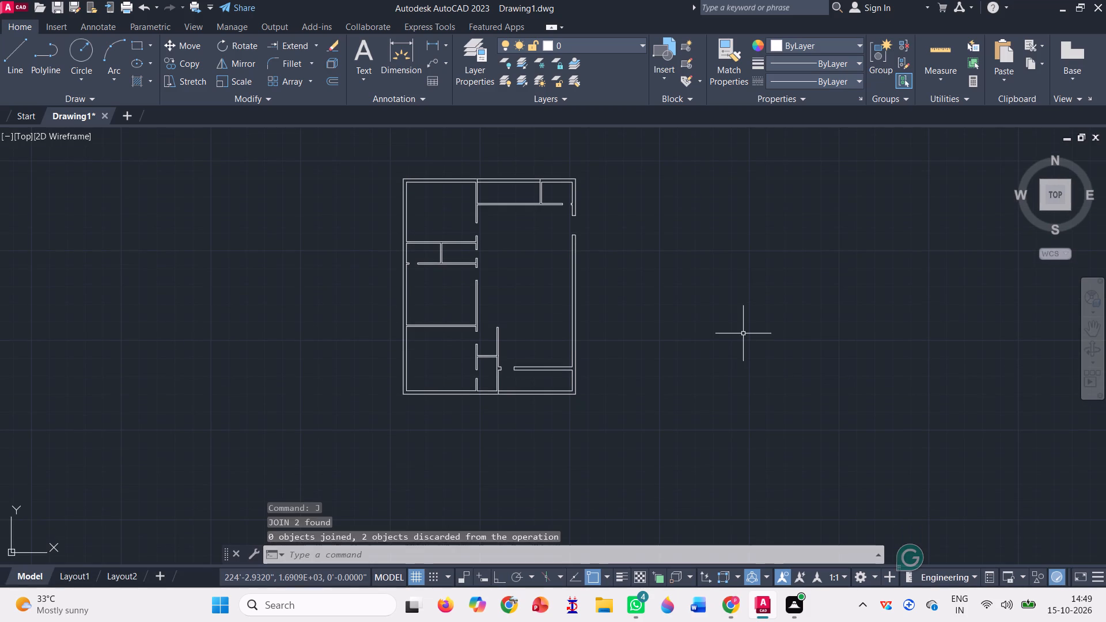
Examine the joined wall outlines around the top middle room and the lower rooms of the plan.
scroll(501, 183, up, 3)
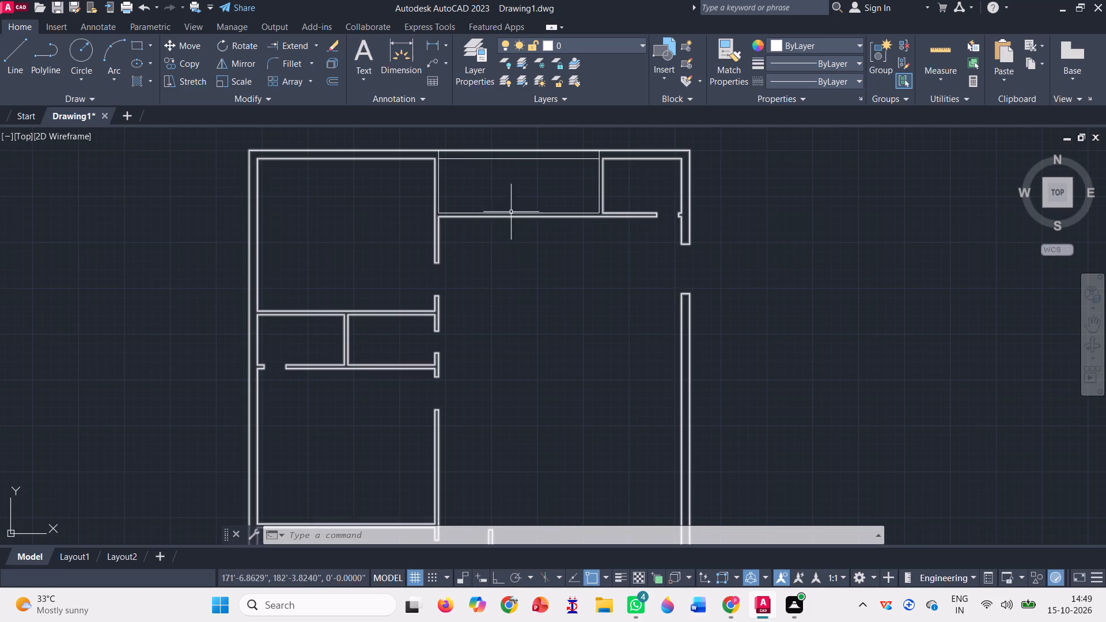
scroll(468, 132, up, 3)
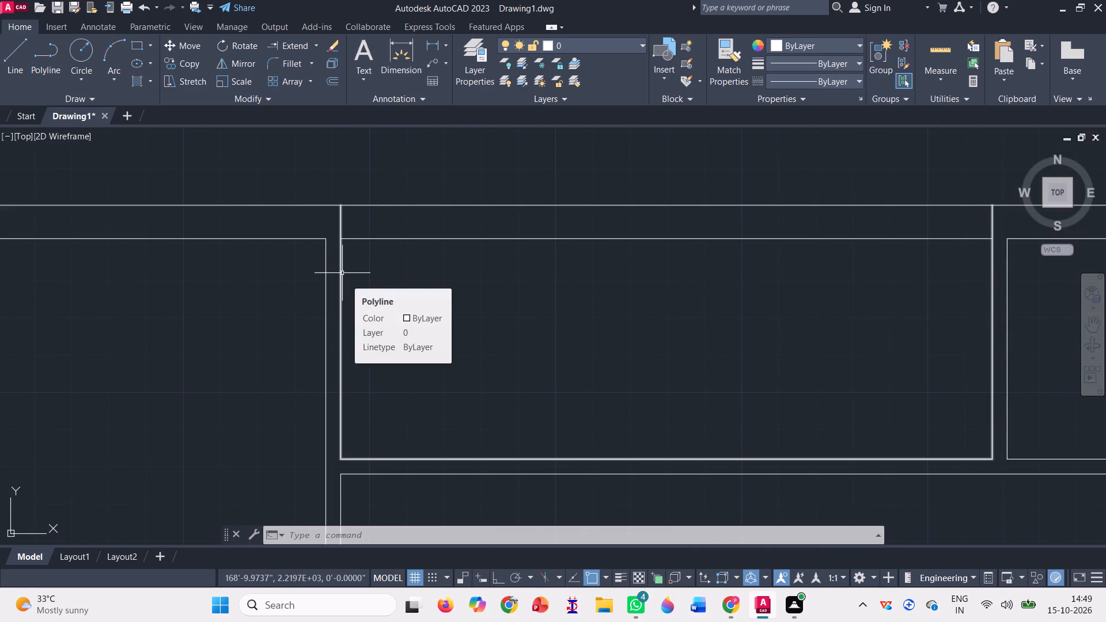
scroll(516, 196, down, 5)
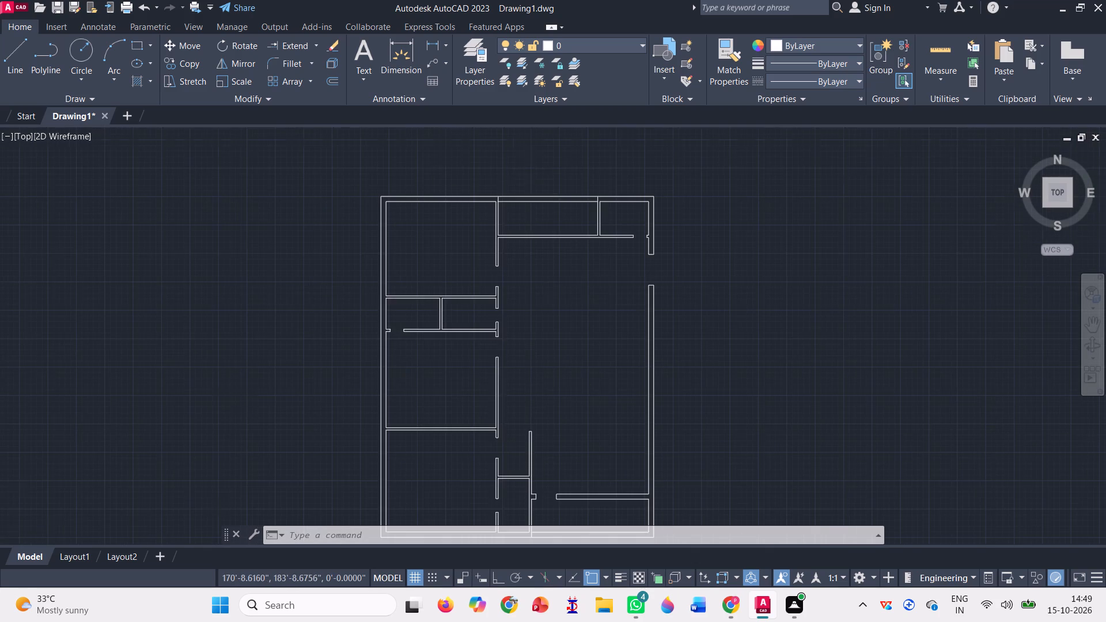
scroll(531, 172, down, 1)
scroll(520, 296, up, 3)
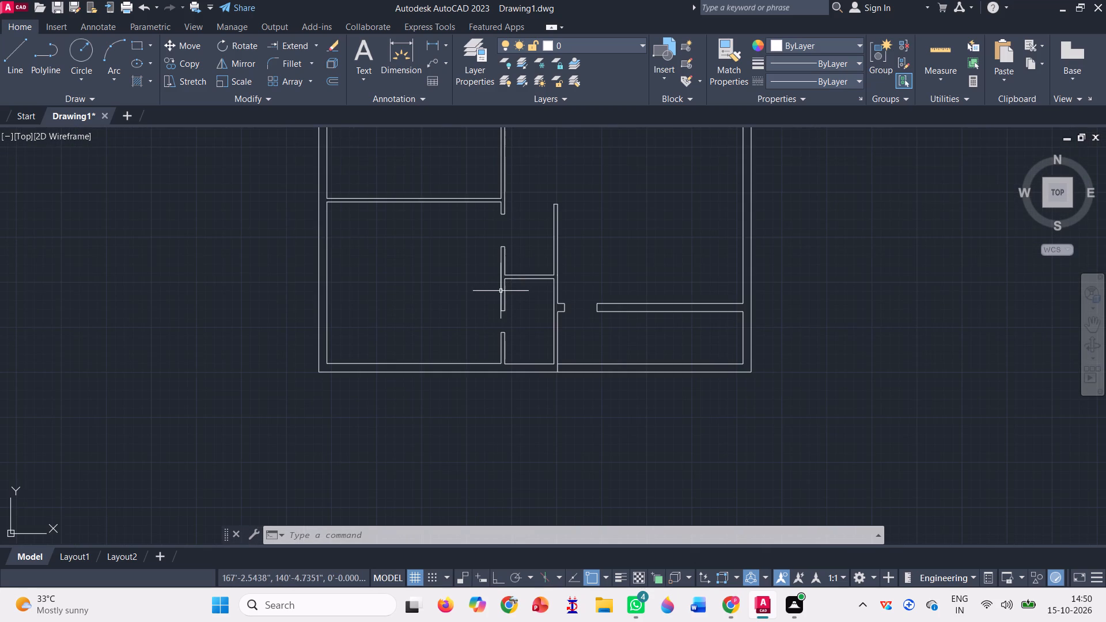
scroll(536, 359, down, 2)
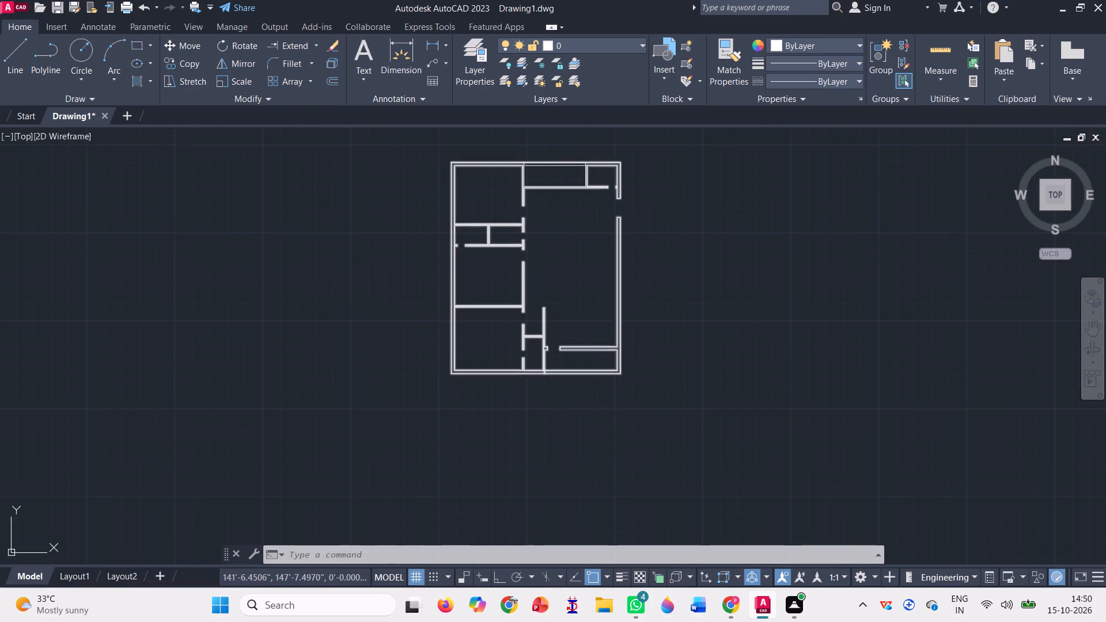
scroll(527, 386, down, 1)
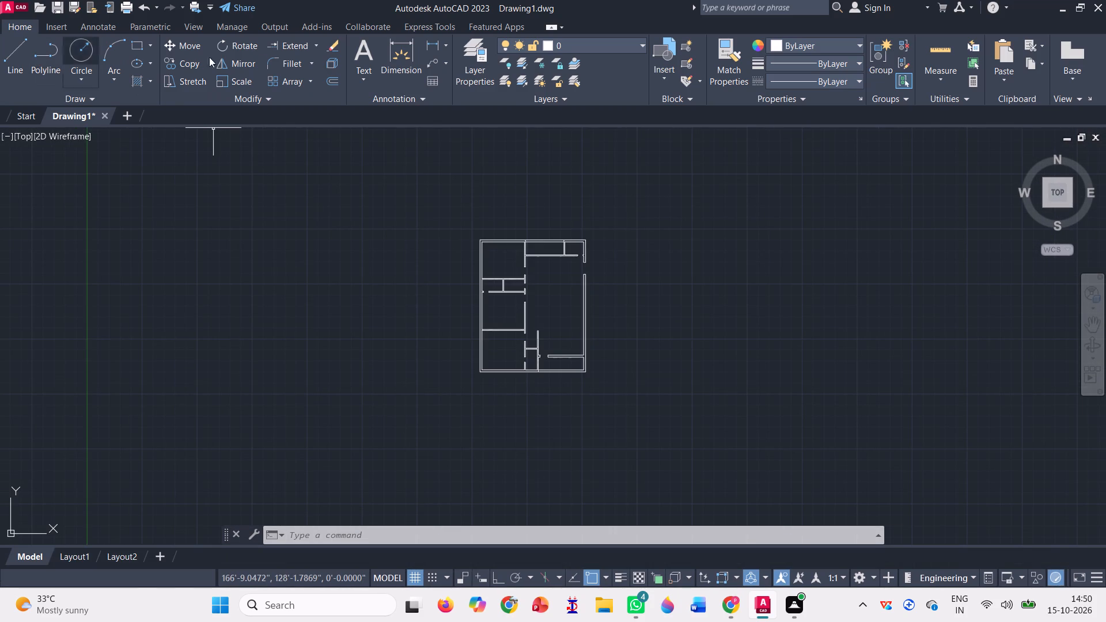
Copy the whole floor plan twice in a horizontal row to its right, from its lower-left outer corner with Ortho on.
click(188, 60)
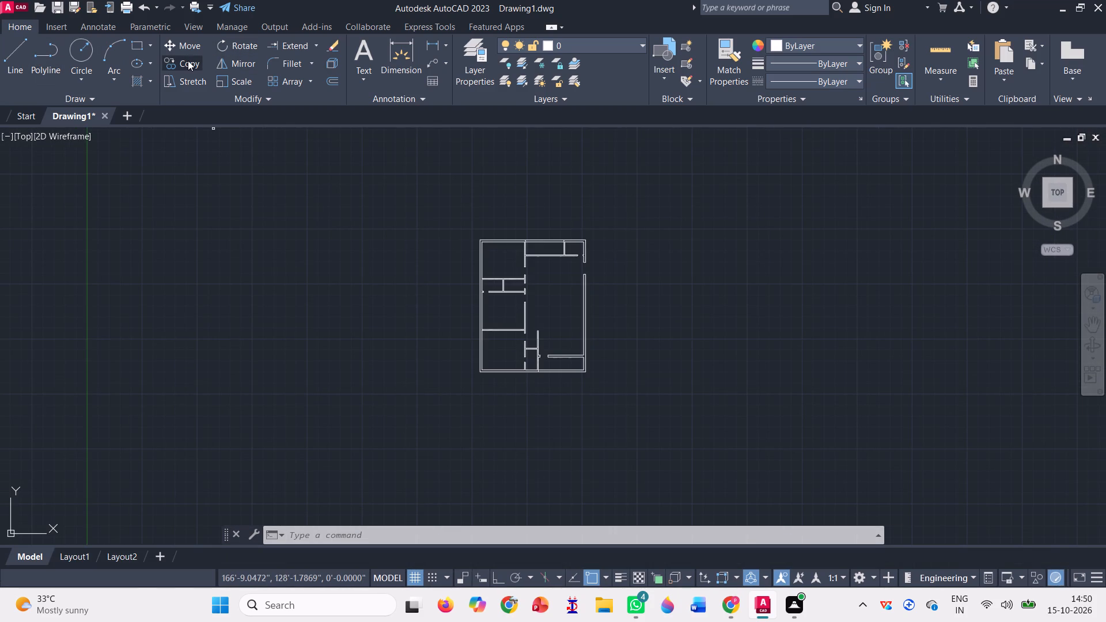
click(621, 390)
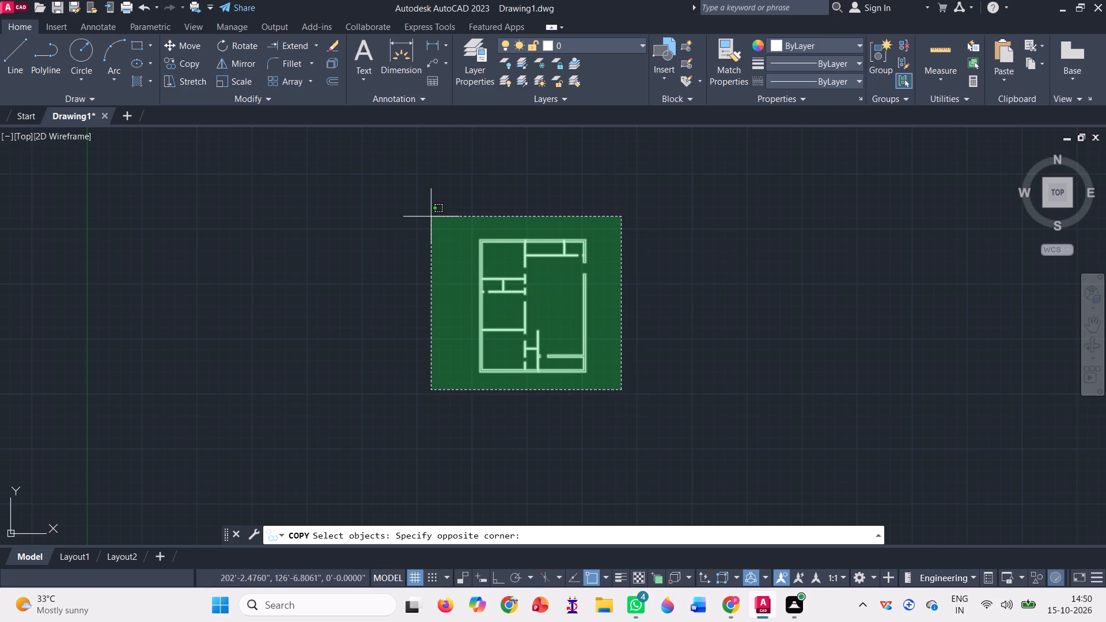
click(431, 217)
scroll(556, 264, up, 2)
scroll(529, 196, up, 3)
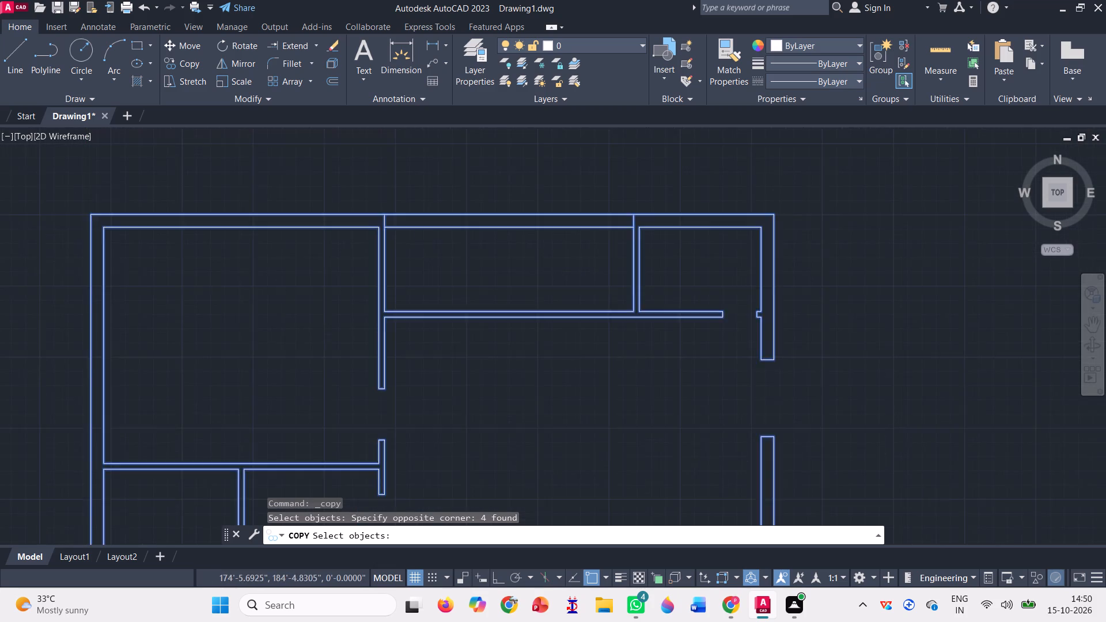
scroll(510, 234, down, 4)
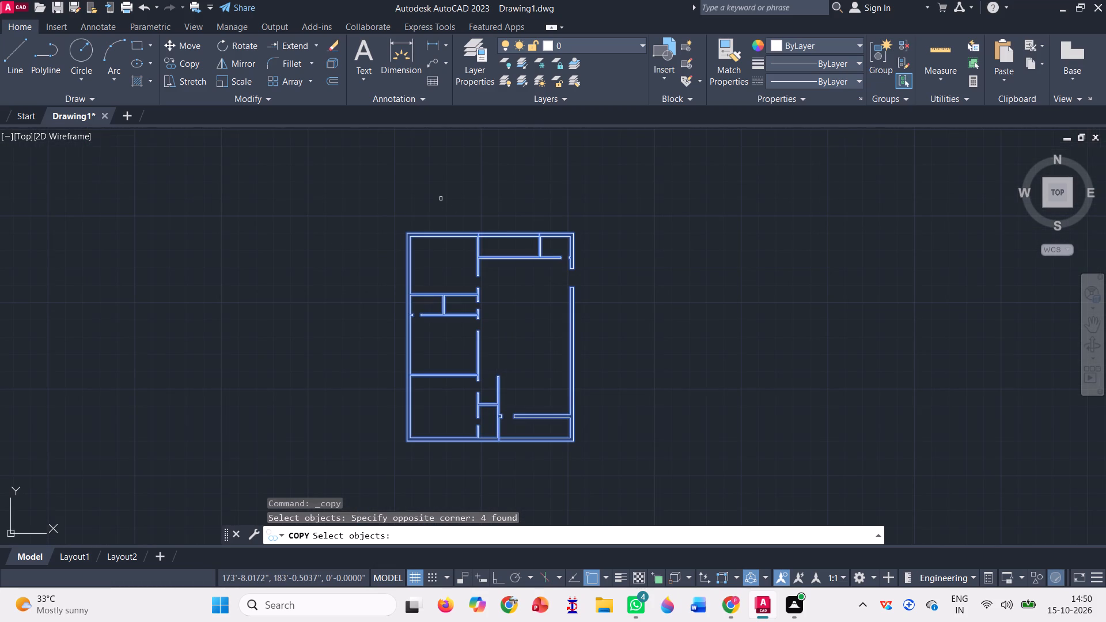
scroll(441, 199, down, 1)
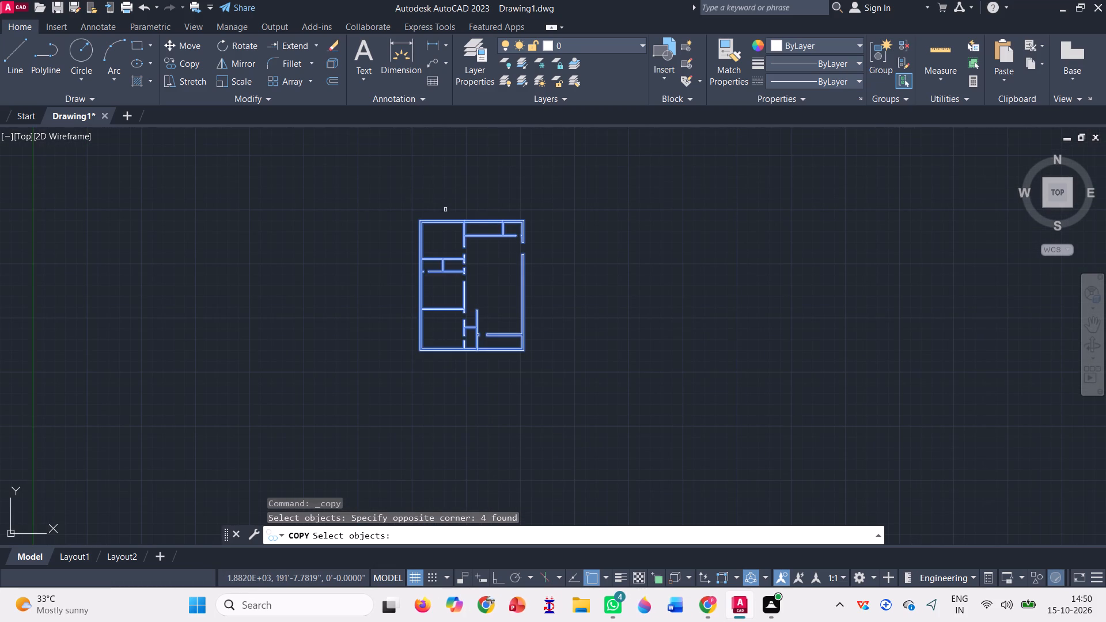
key(space)
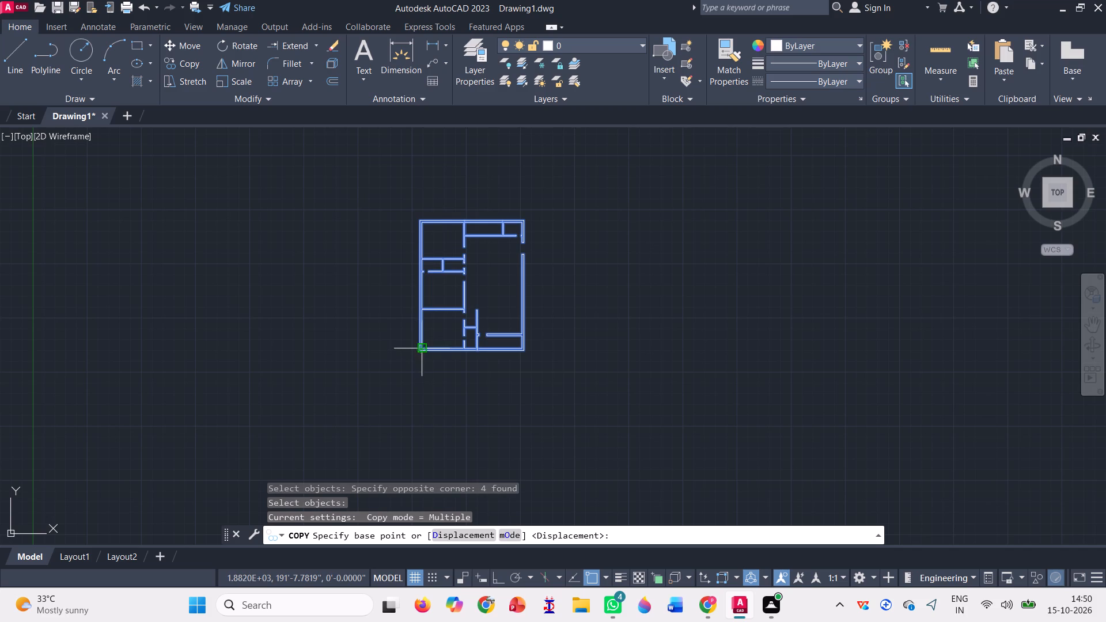
scroll(421, 349, up, 3)
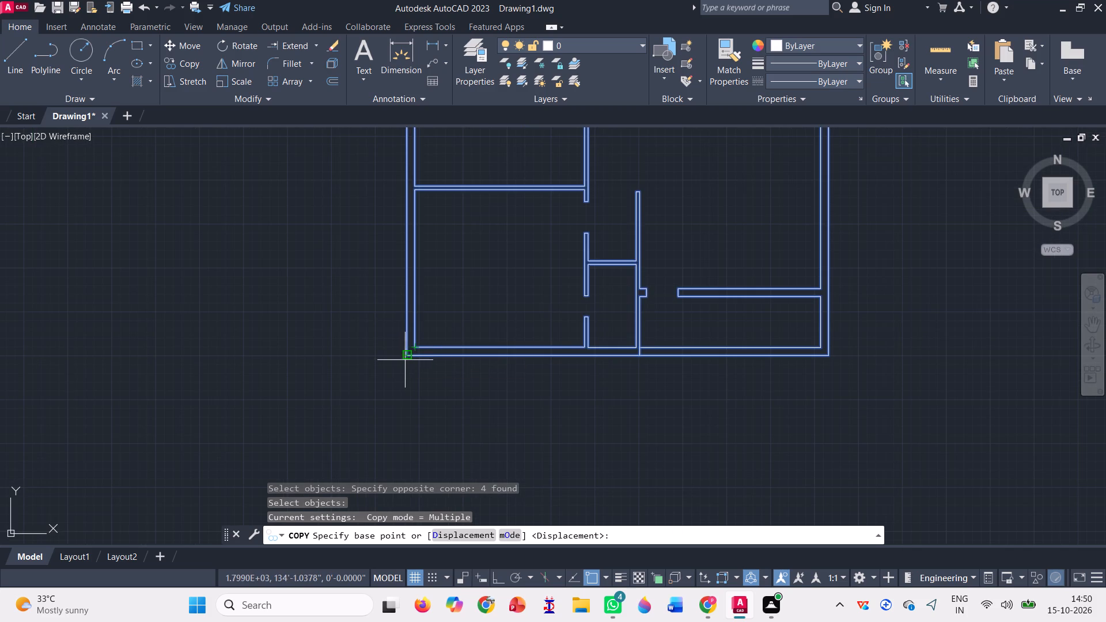
click(406, 358)
scroll(360, 373, down, 2)
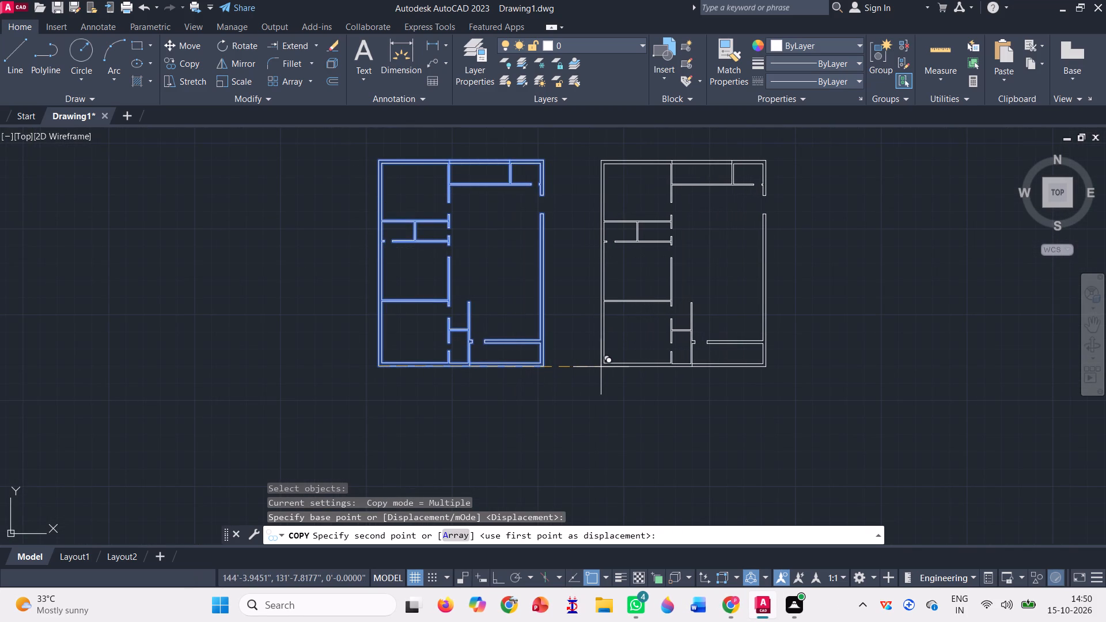
key(F8)
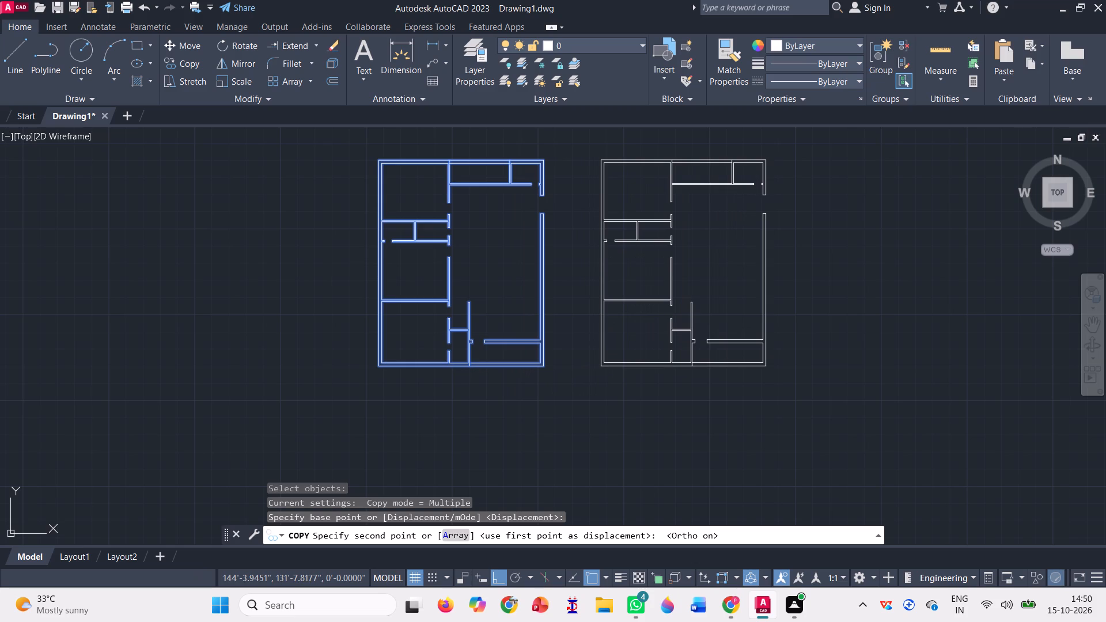
click(601, 367)
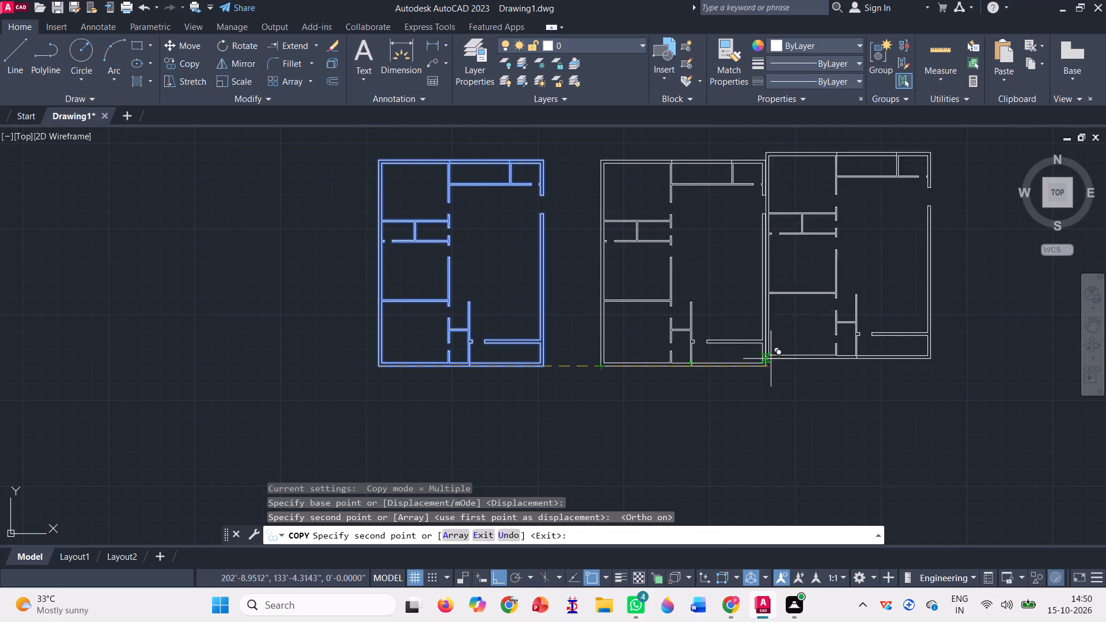
click(817, 356)
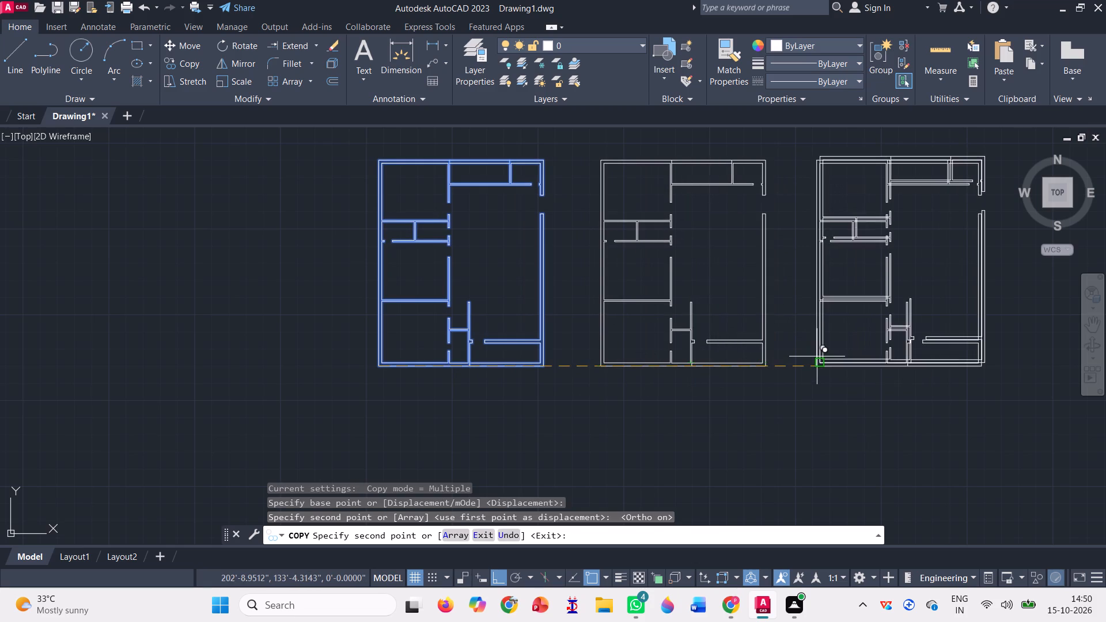
key(Escape)
scroll(483, 387, down, 1)
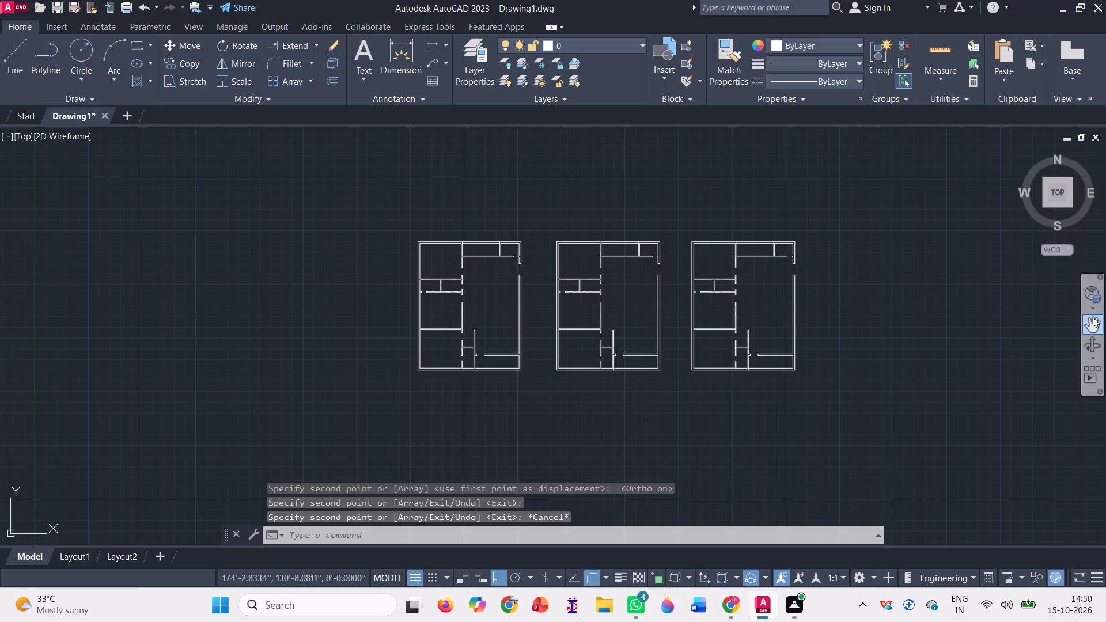
Draw a rectangle around the original floor plan, leaving a margin on all four sides.
click(1093, 319)
drag(890, 278, 838, 286)
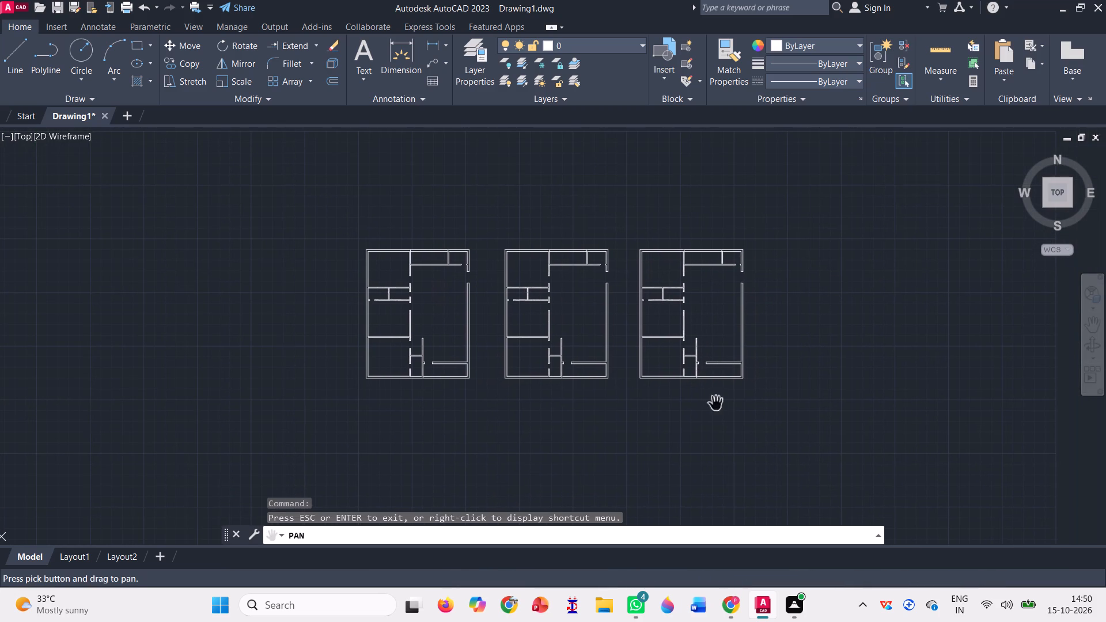
key(Escape)
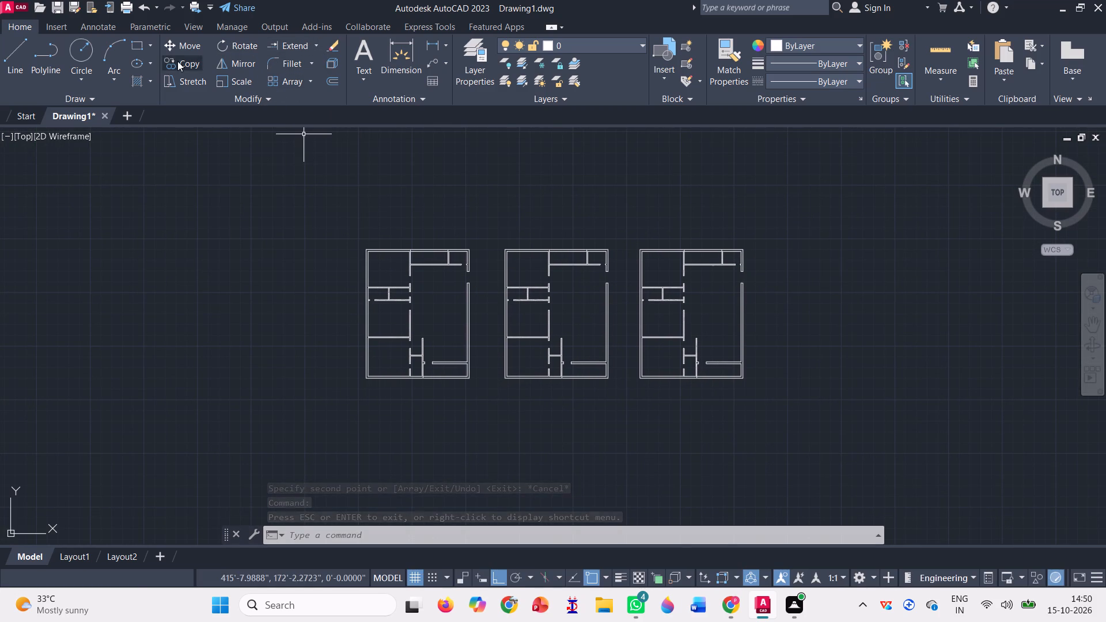
click(137, 44)
scroll(457, 337, up, 1)
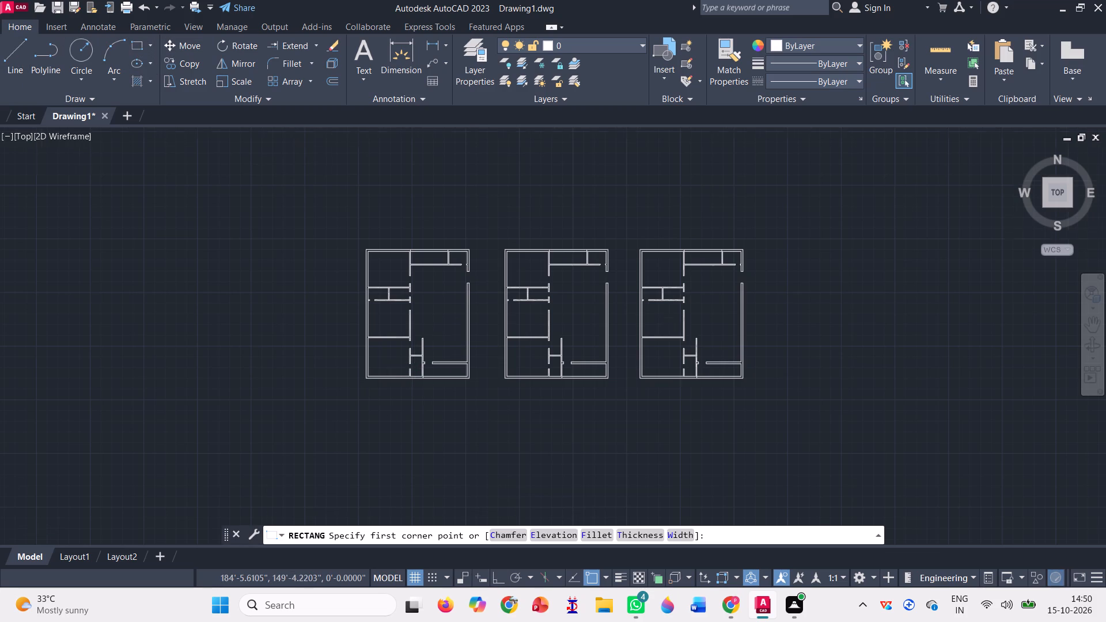
click(289, 173)
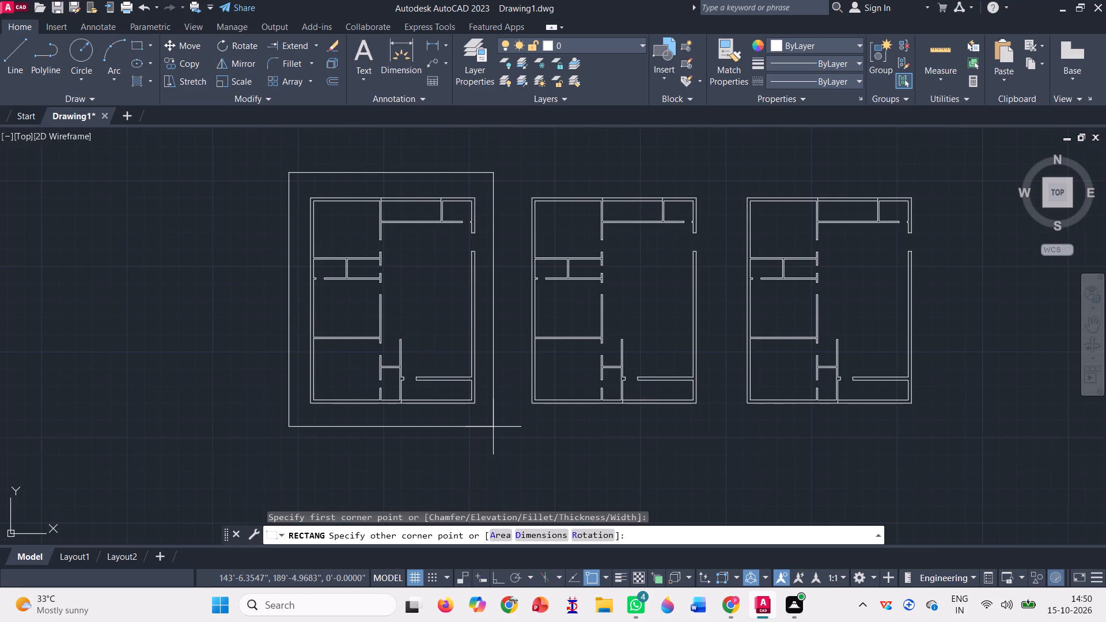
click(499, 422)
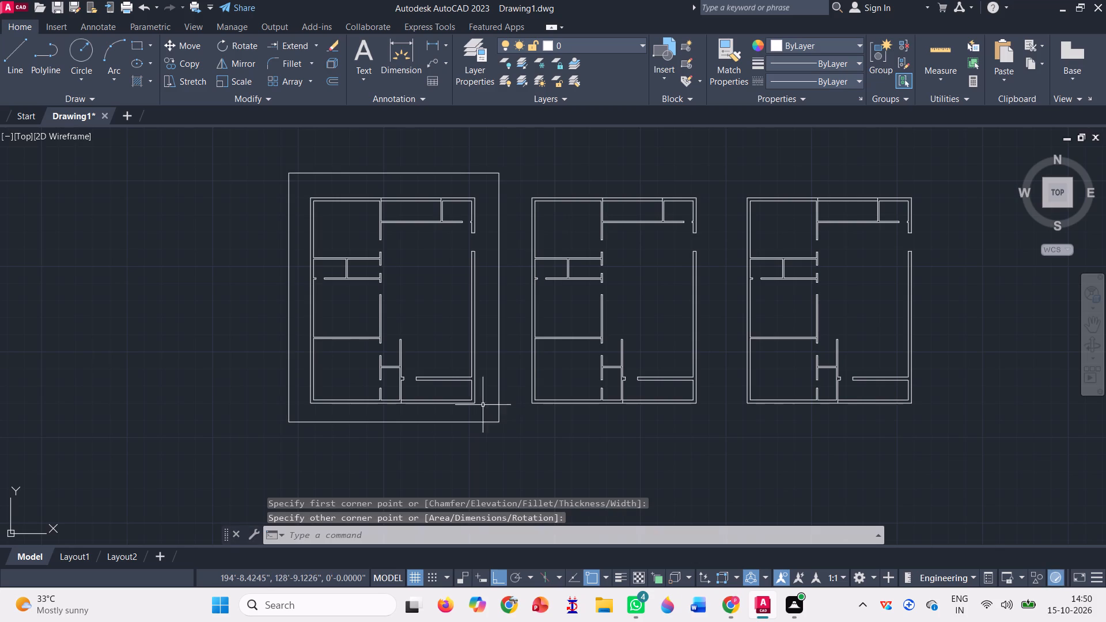
Offset the rectangle around the original floor plan inward by 0'9".
click(337, 78)
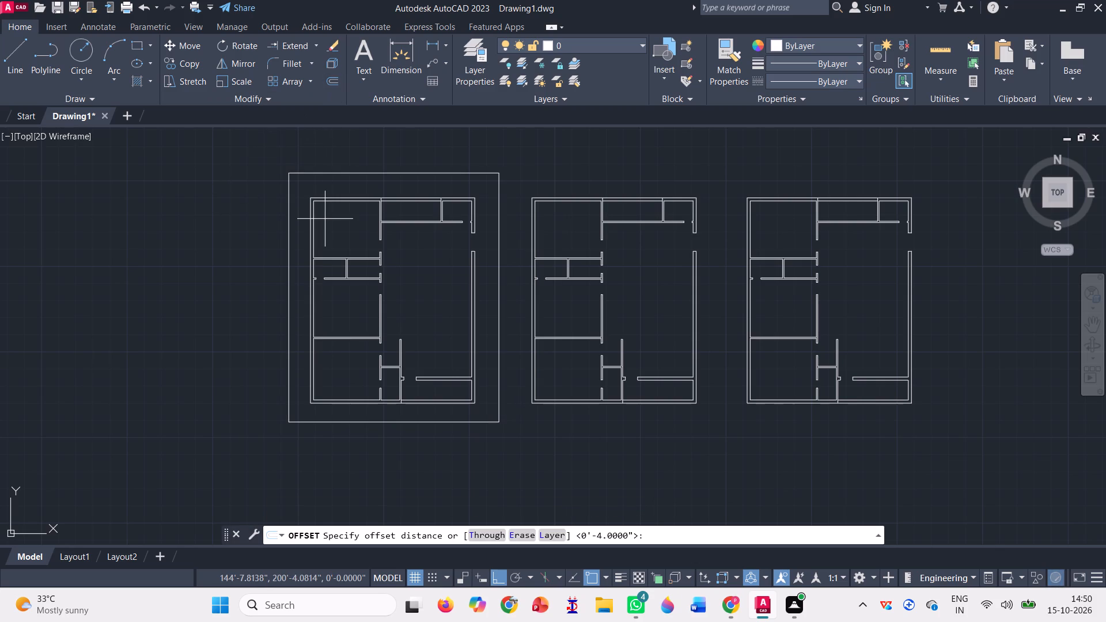
text(0')
key(9)
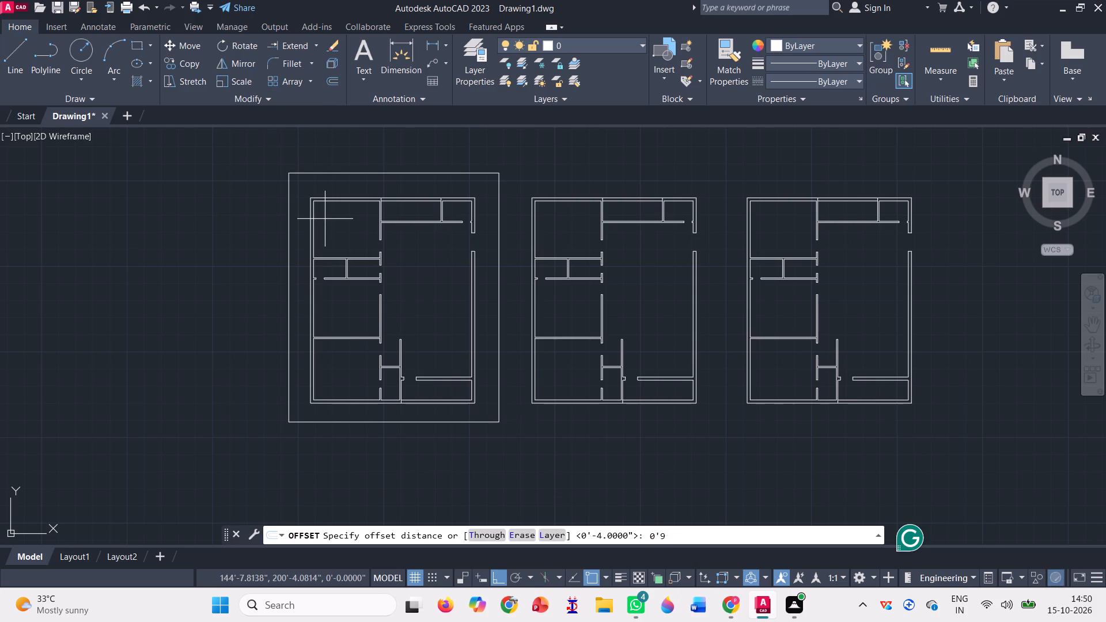
key(shift+quotedbl)
key(Return)
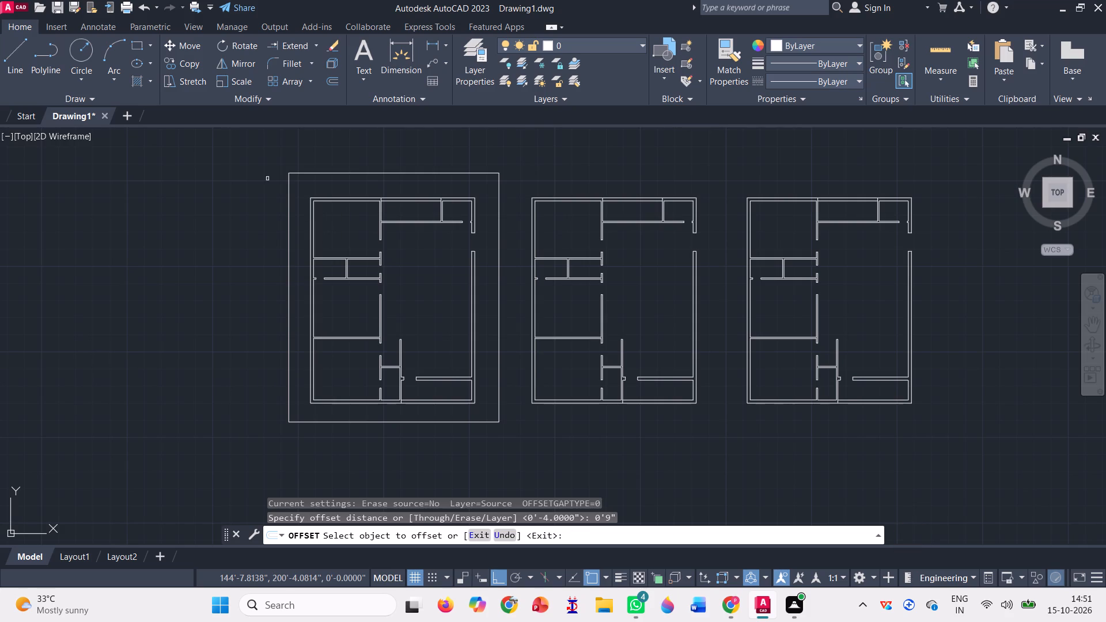
click(290, 200)
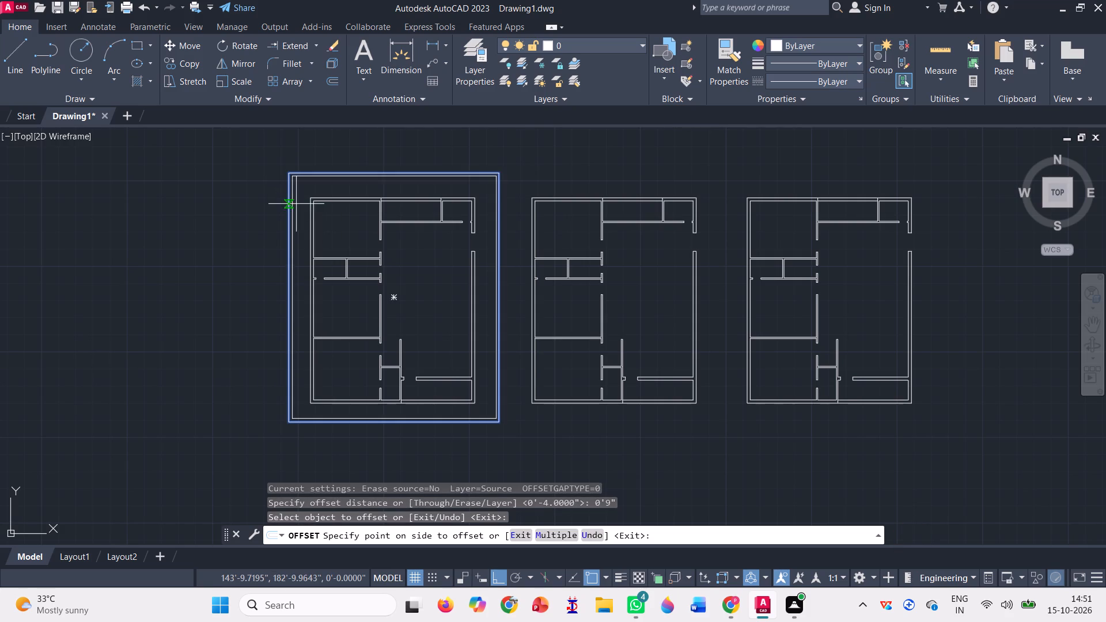
click(298, 204)
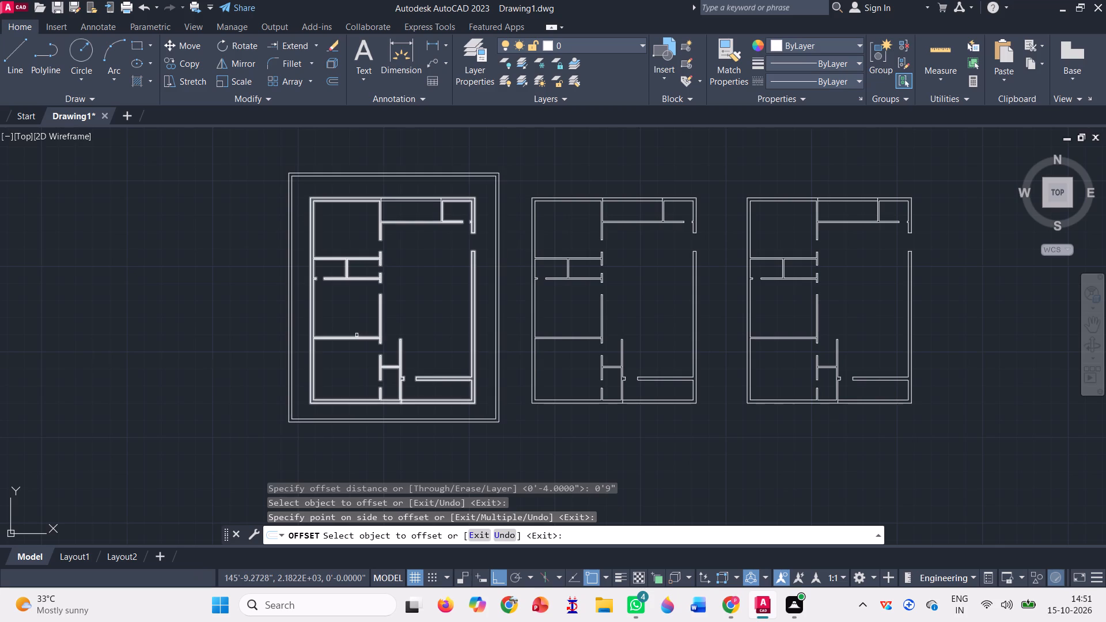
key(space)
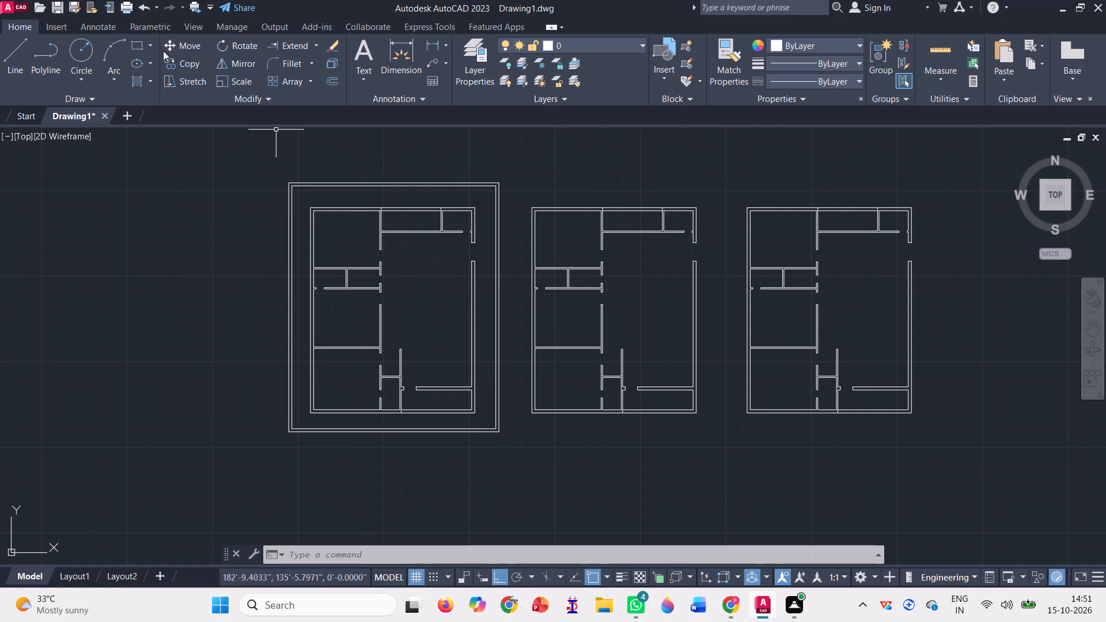
Move both boundary rectangles with Ortho off so their inner upper-left corner meets the original plan's inner upper-left wall corner.
click(177, 43)
click(301, 206)
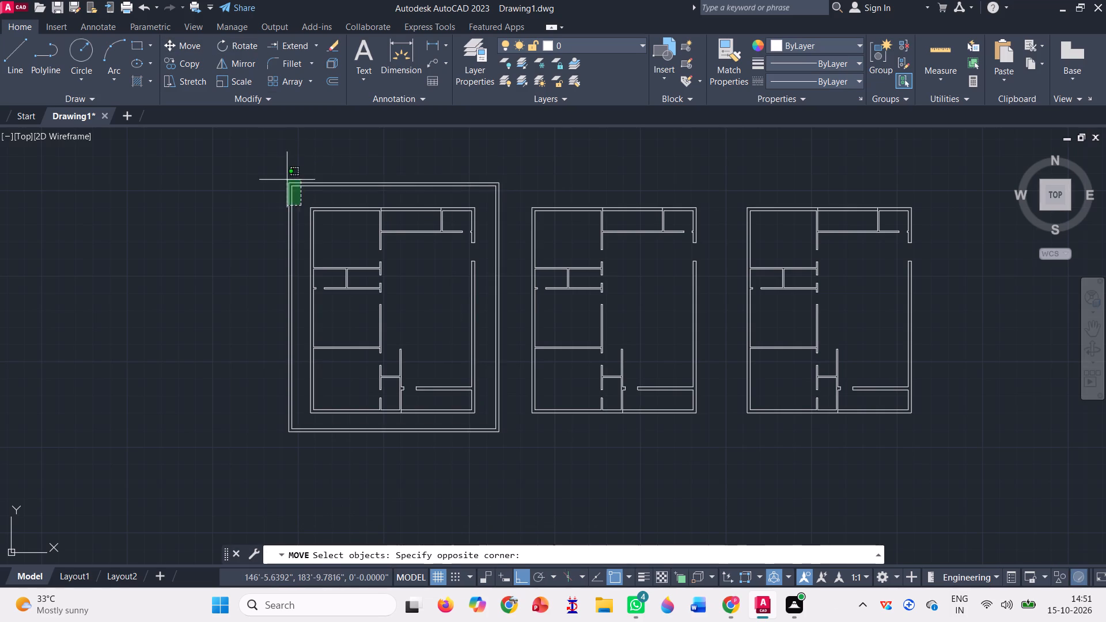
click(277, 165)
key(space)
scroll(272, 188, up, 3)
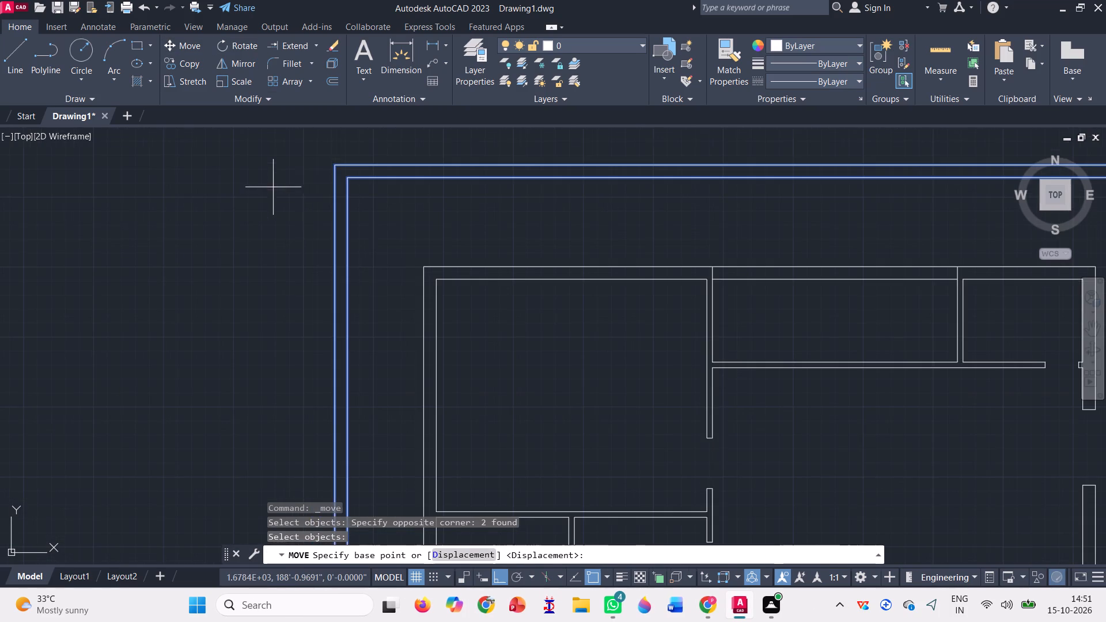
click(347, 173)
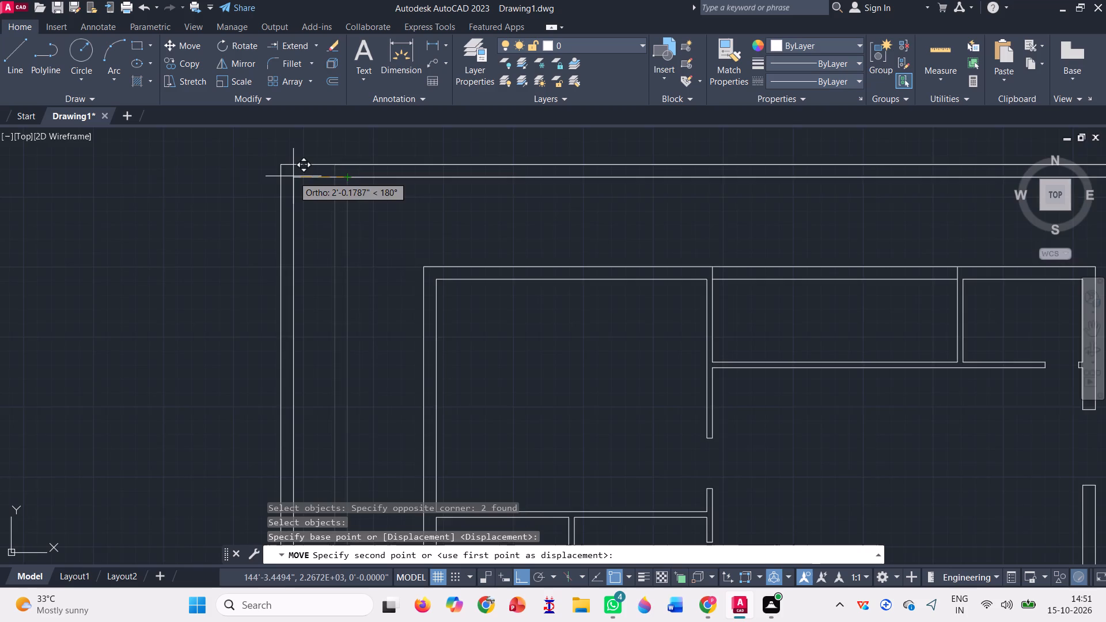
scroll(293, 176, down, 2)
scroll(349, 223, up, 3)
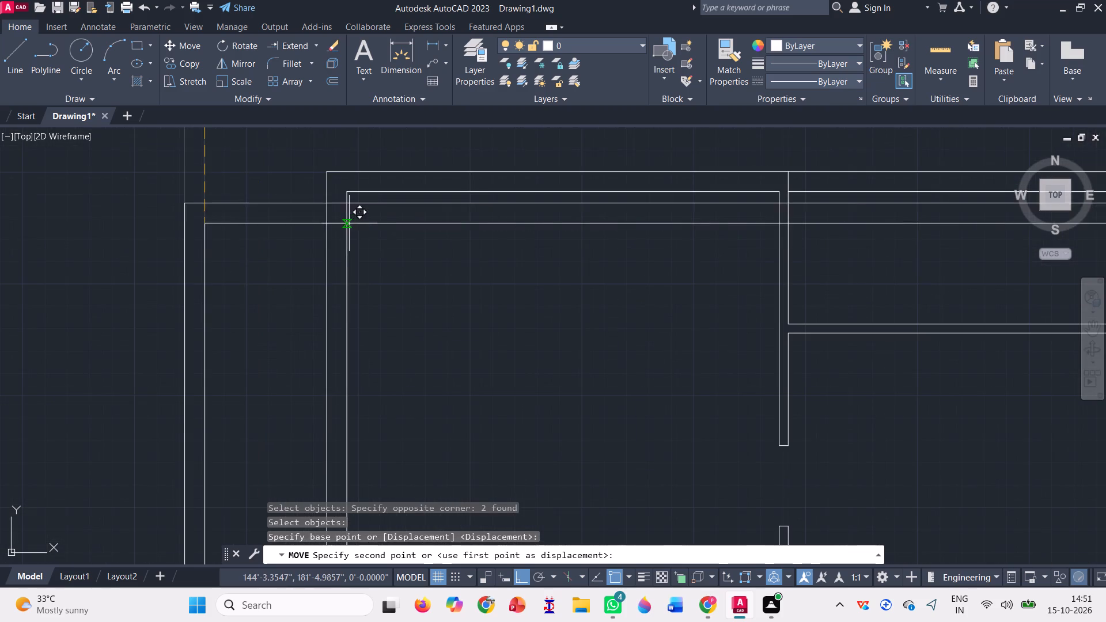
key(F8)
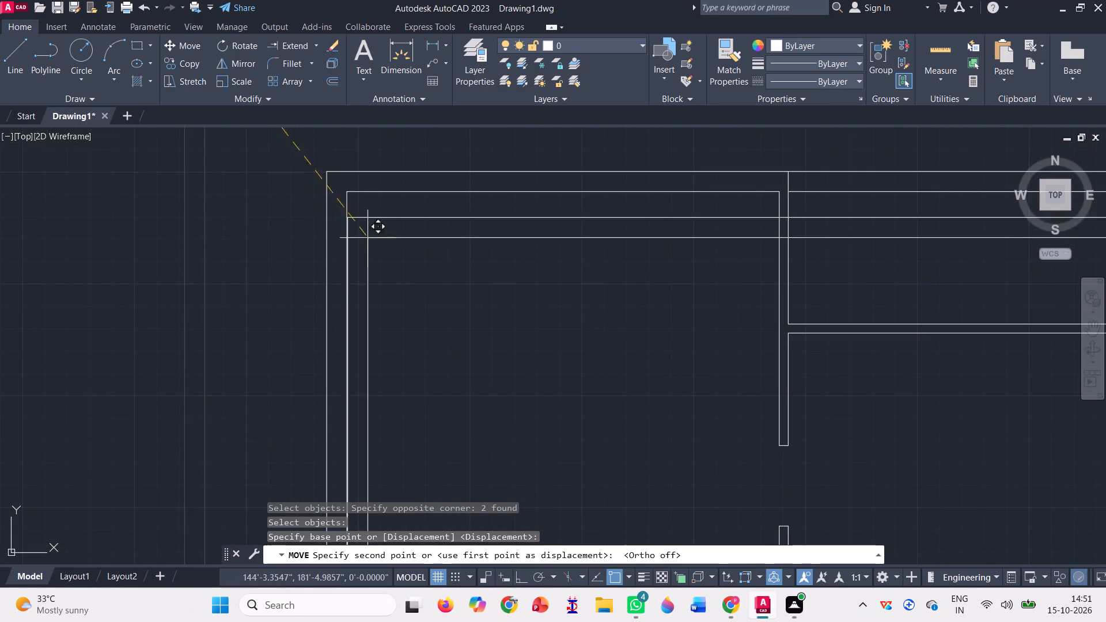
scroll(336, 188, up, 1)
click(353, 191)
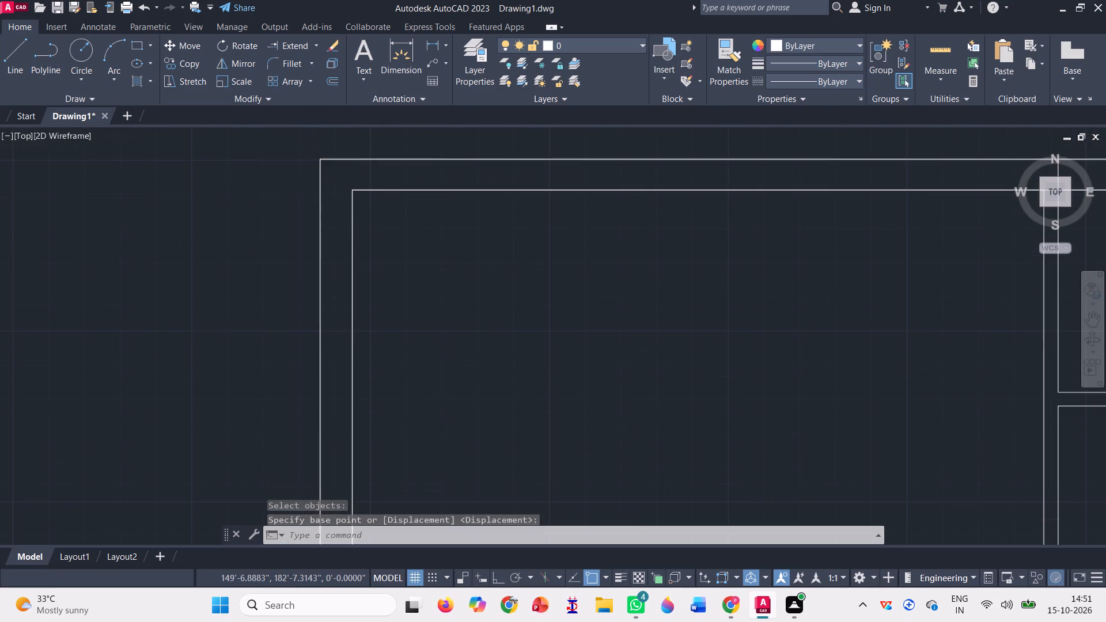
Select the two copied floor plans beside the original.
scroll(312, 204, down, 7)
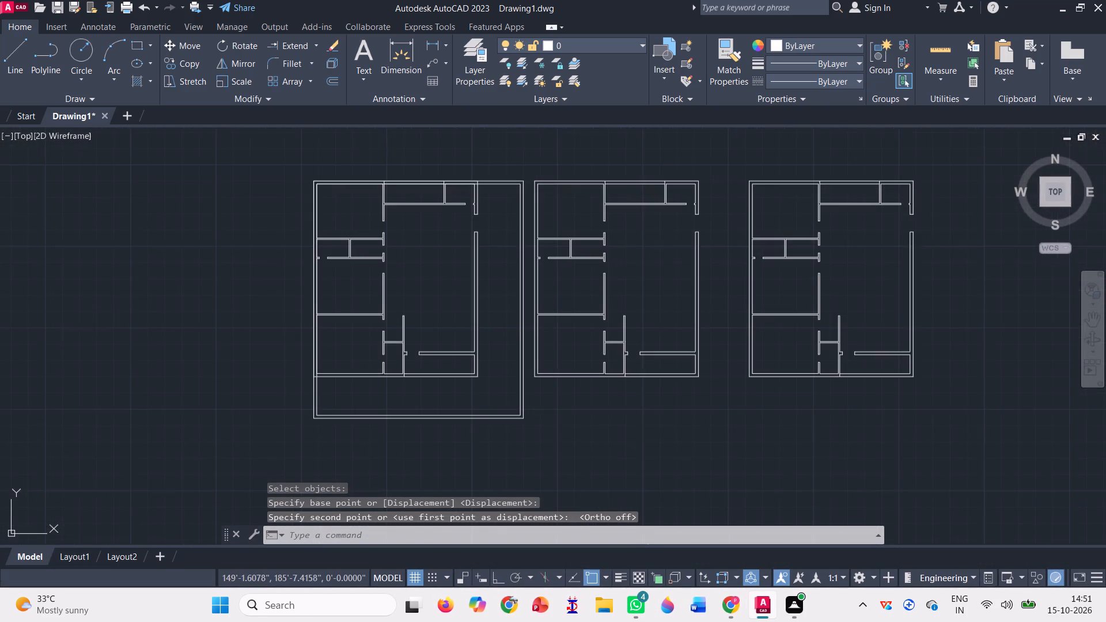
click(936, 401)
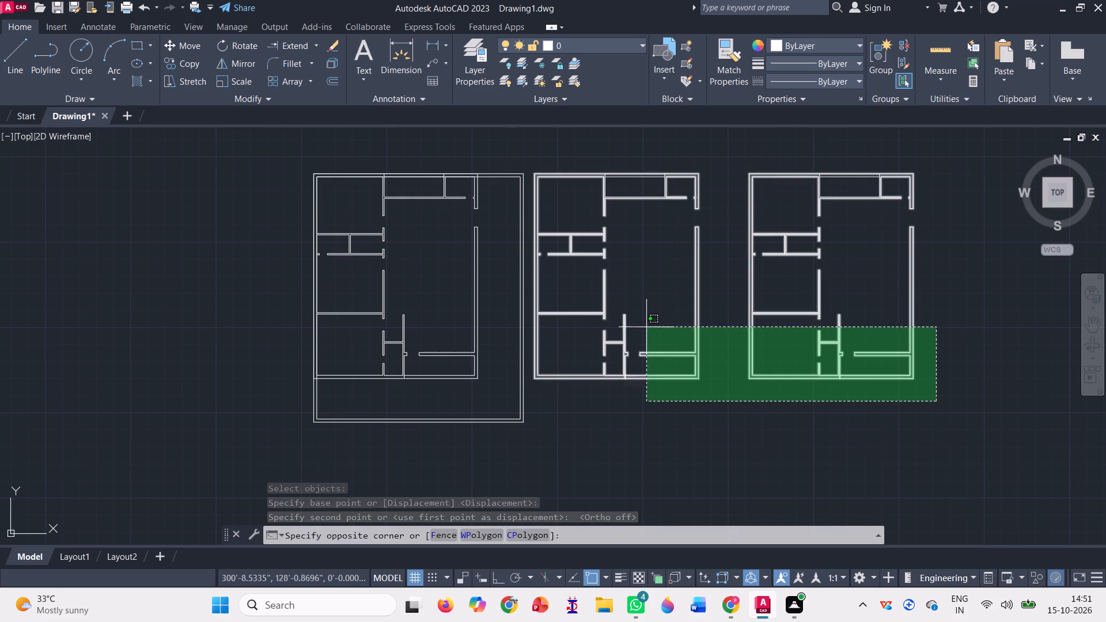
Delete the two extra copies of the floor plan beside the original plan.
click(562, 164)
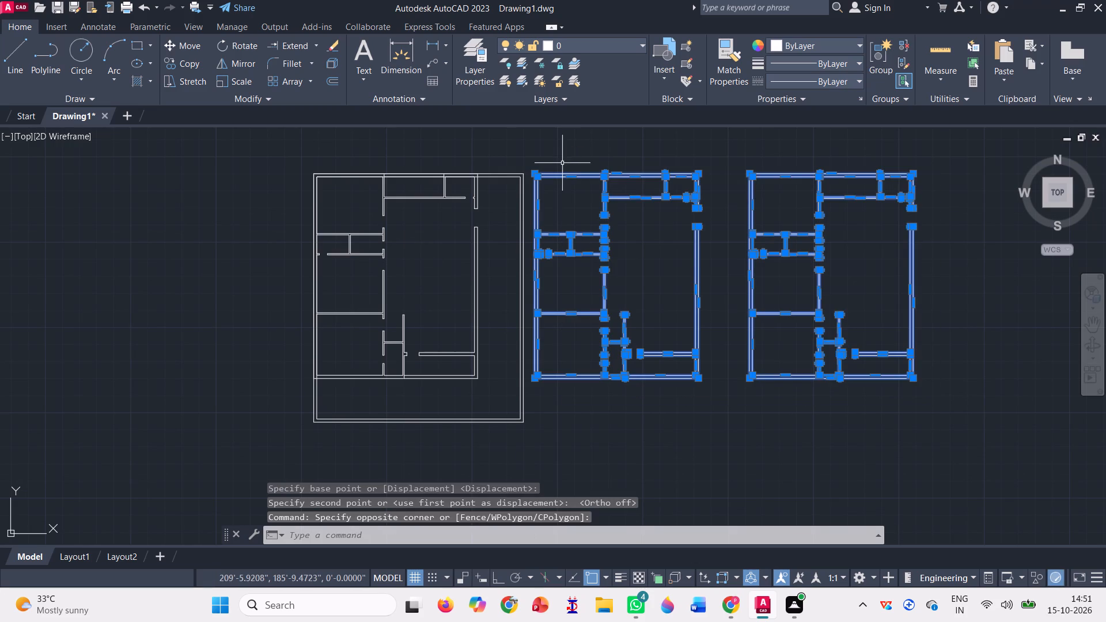
key(Delete)
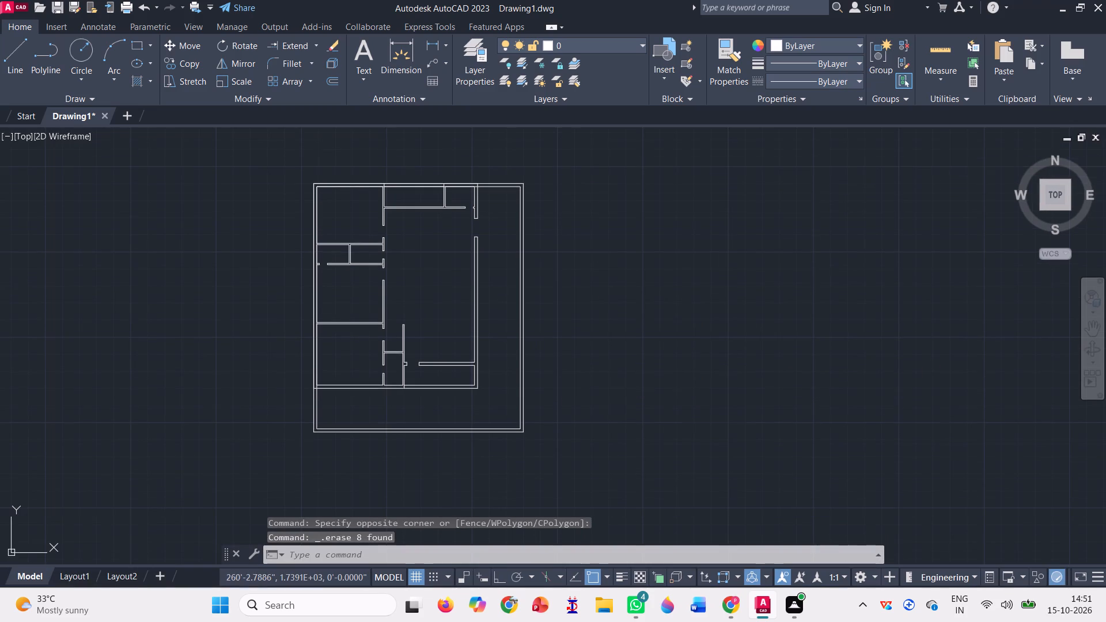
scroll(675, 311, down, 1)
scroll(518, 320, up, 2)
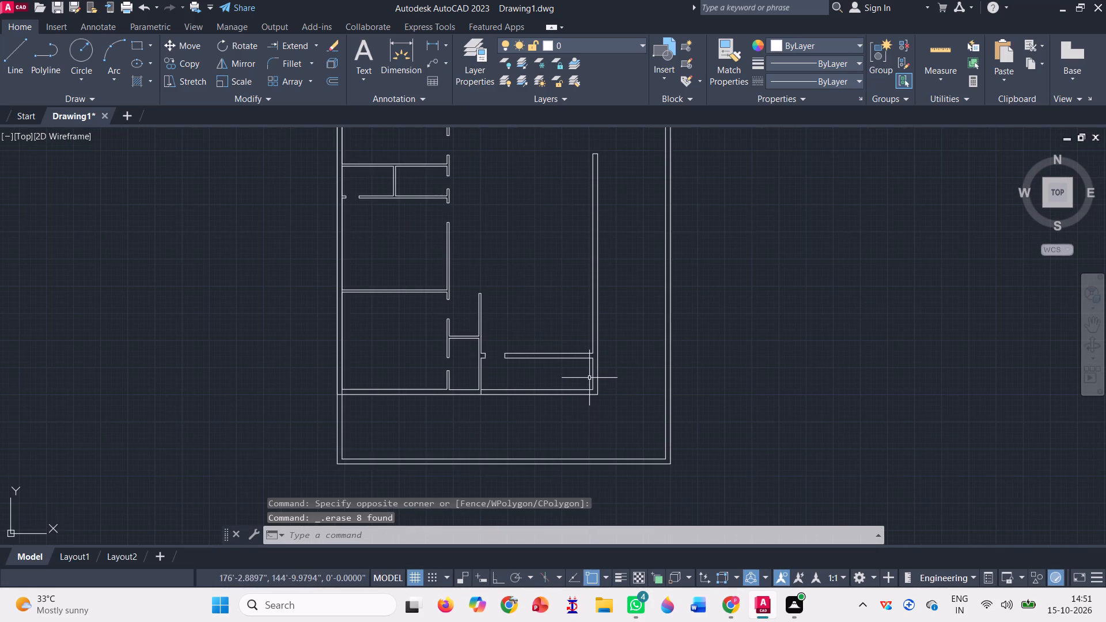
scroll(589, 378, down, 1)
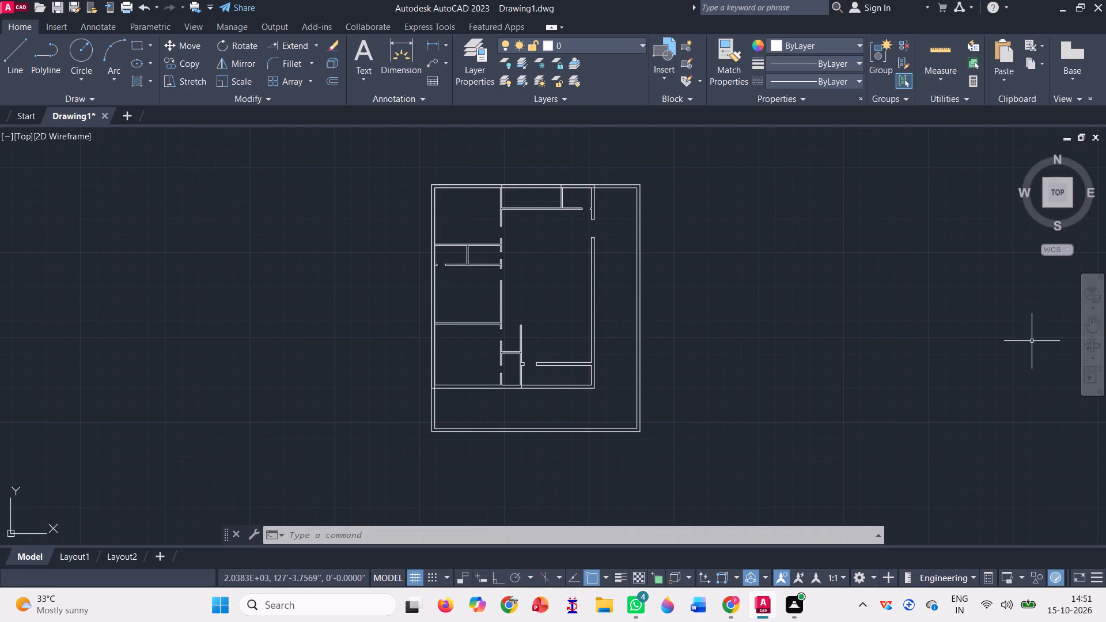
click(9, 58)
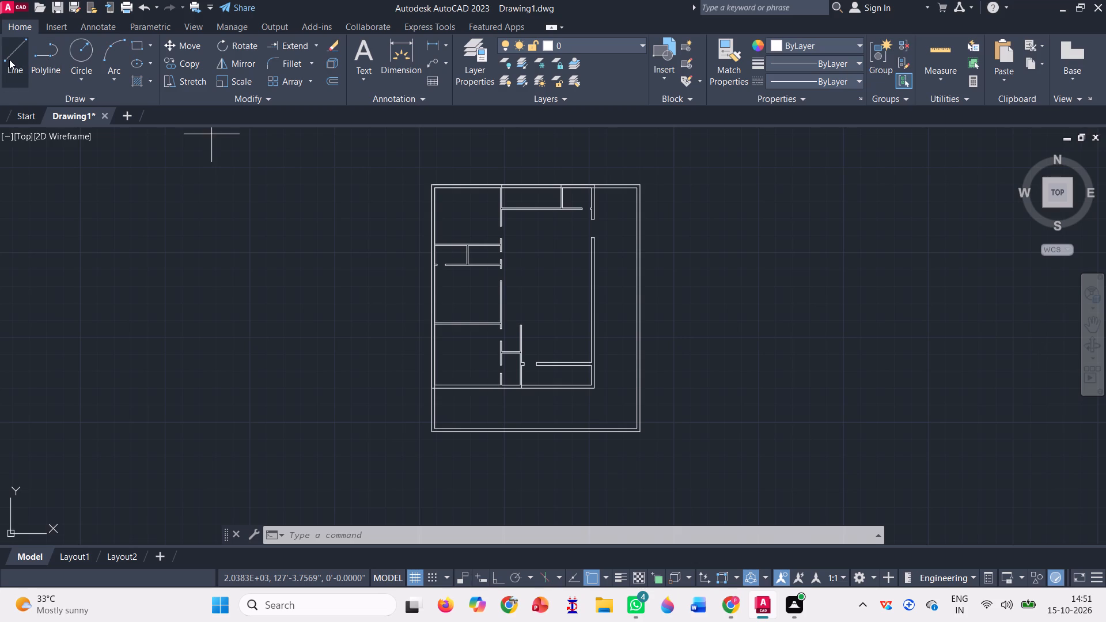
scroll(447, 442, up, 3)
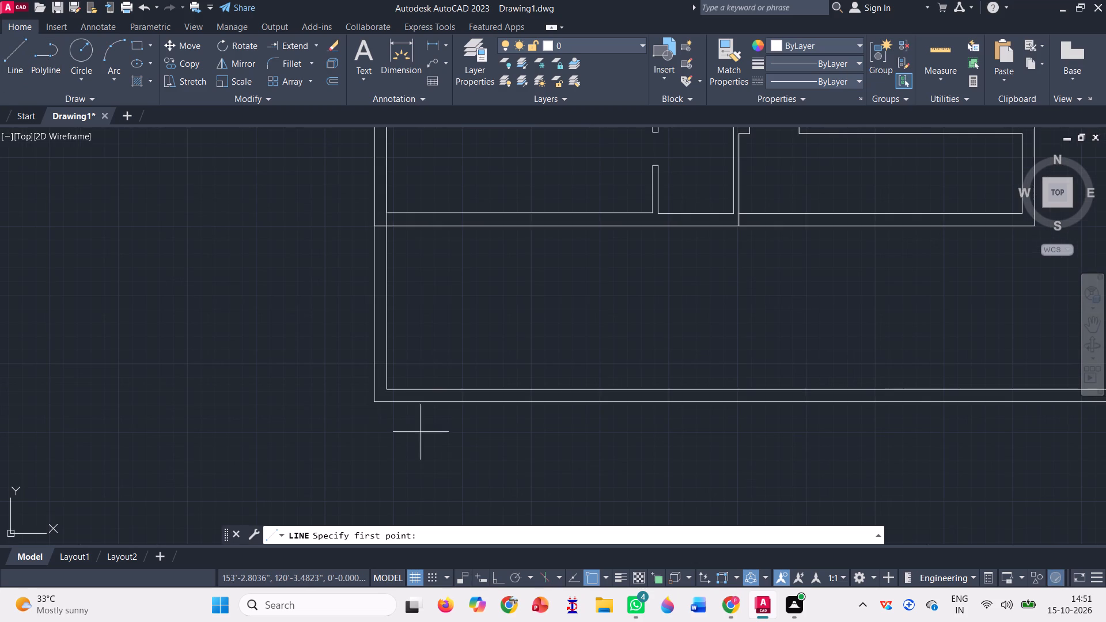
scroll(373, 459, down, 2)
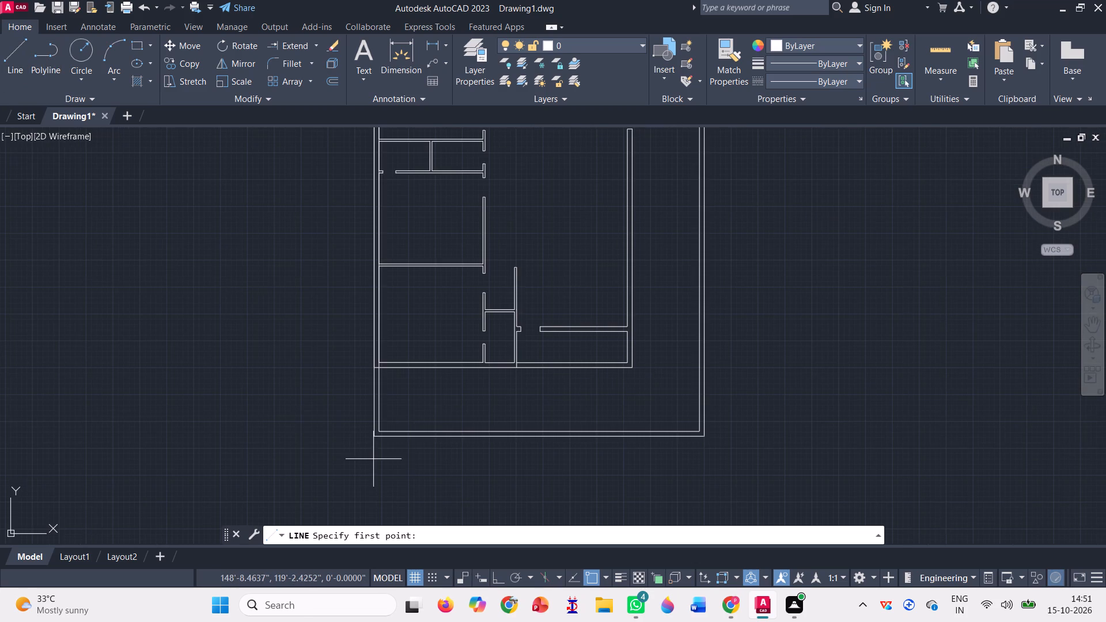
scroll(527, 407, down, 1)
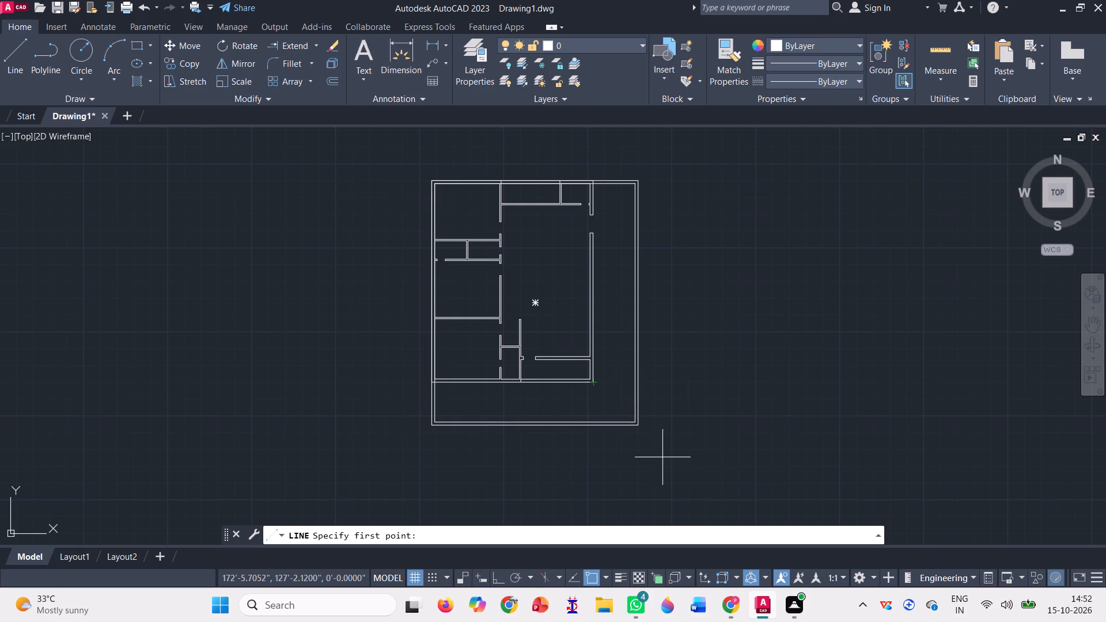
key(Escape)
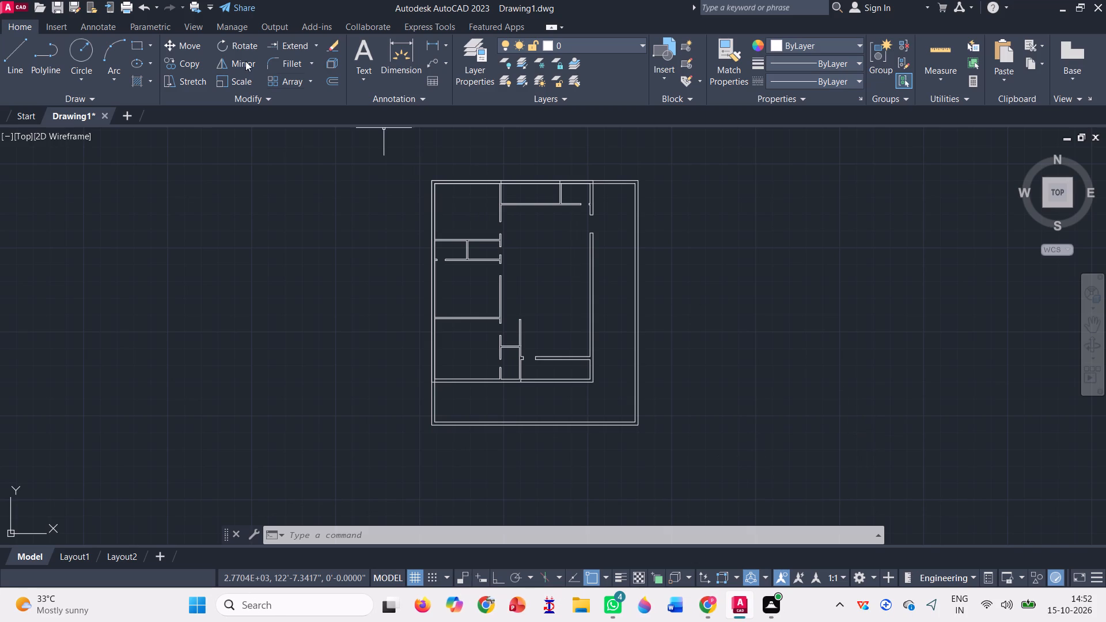
Move both rectangles of the outer boundary wall so they surround the house with a gap on every side.
click(199, 44)
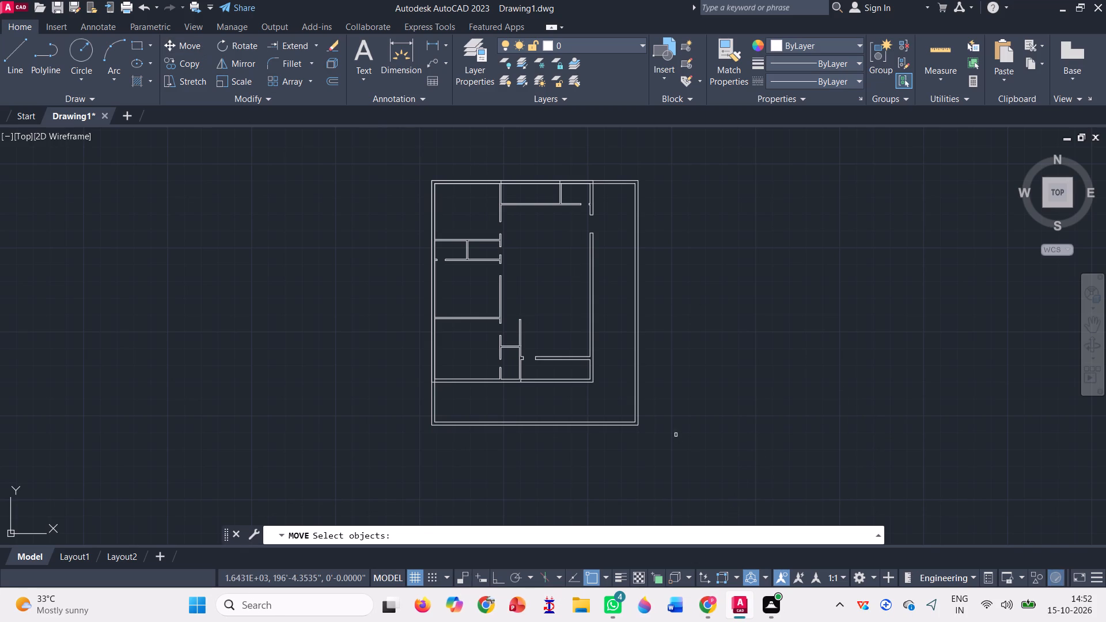
click(674, 432)
click(643, 411)
click(635, 407)
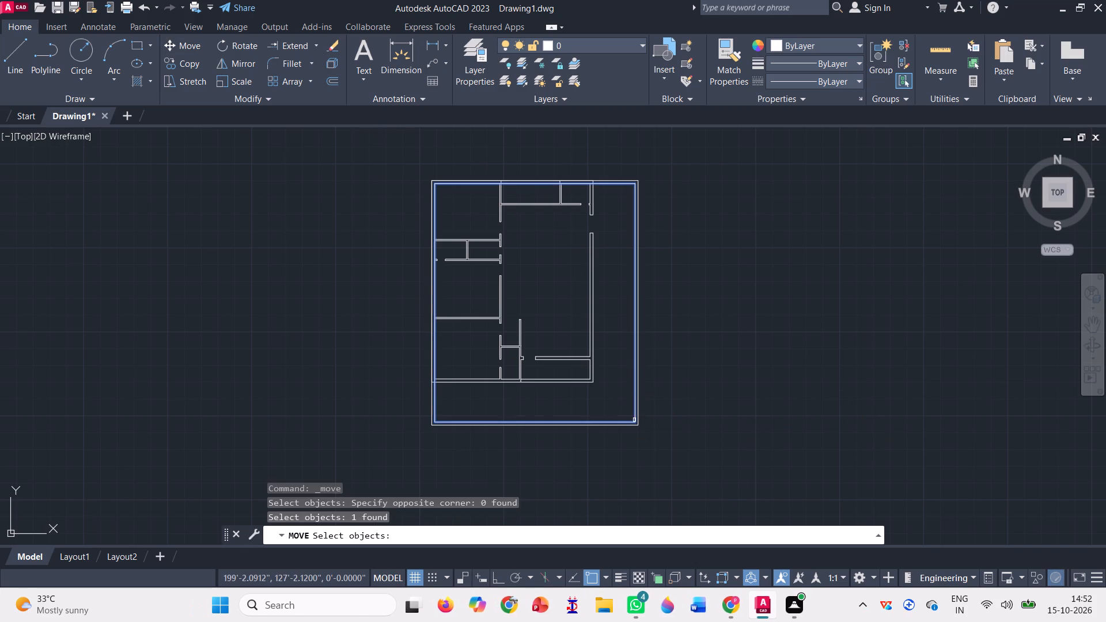
scroll(635, 425, up, 2)
click(635, 424)
scroll(638, 431, down, 2)
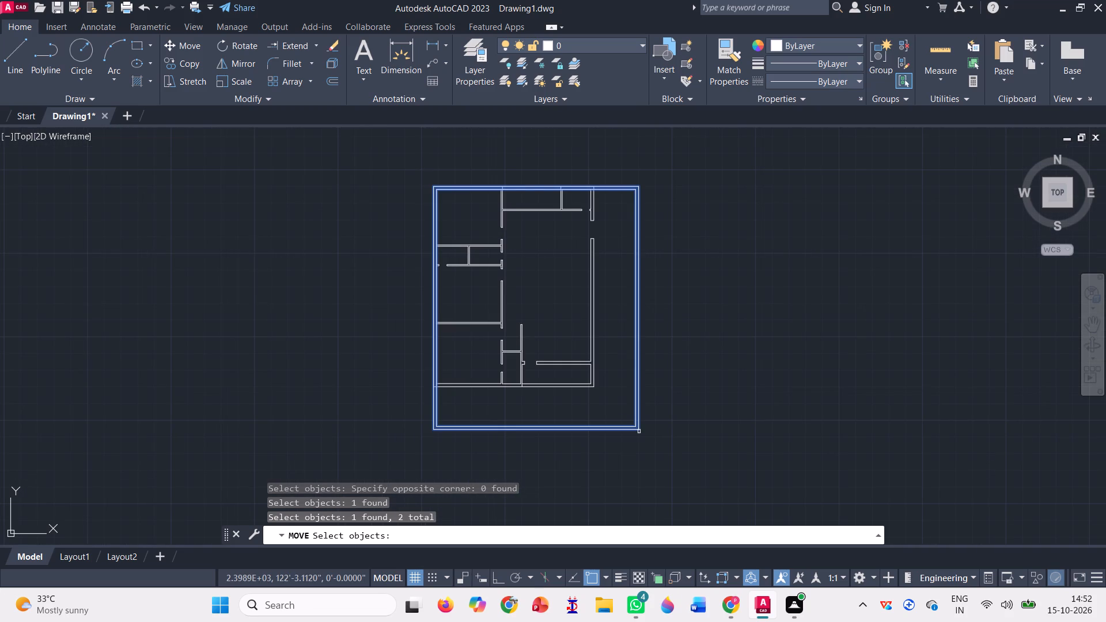
key(space)
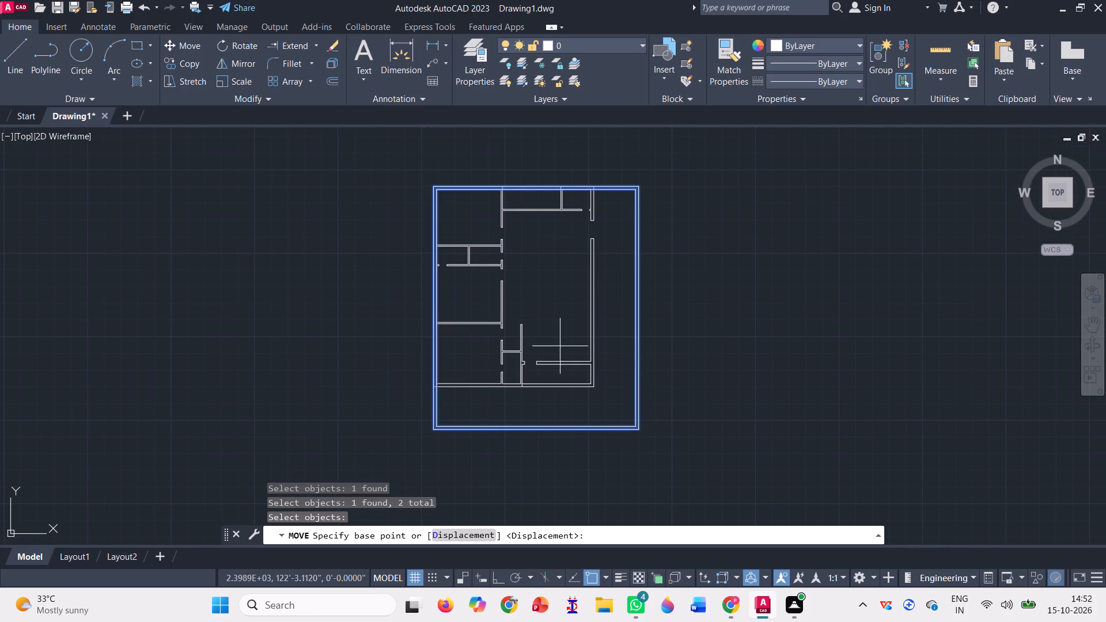
click(632, 427)
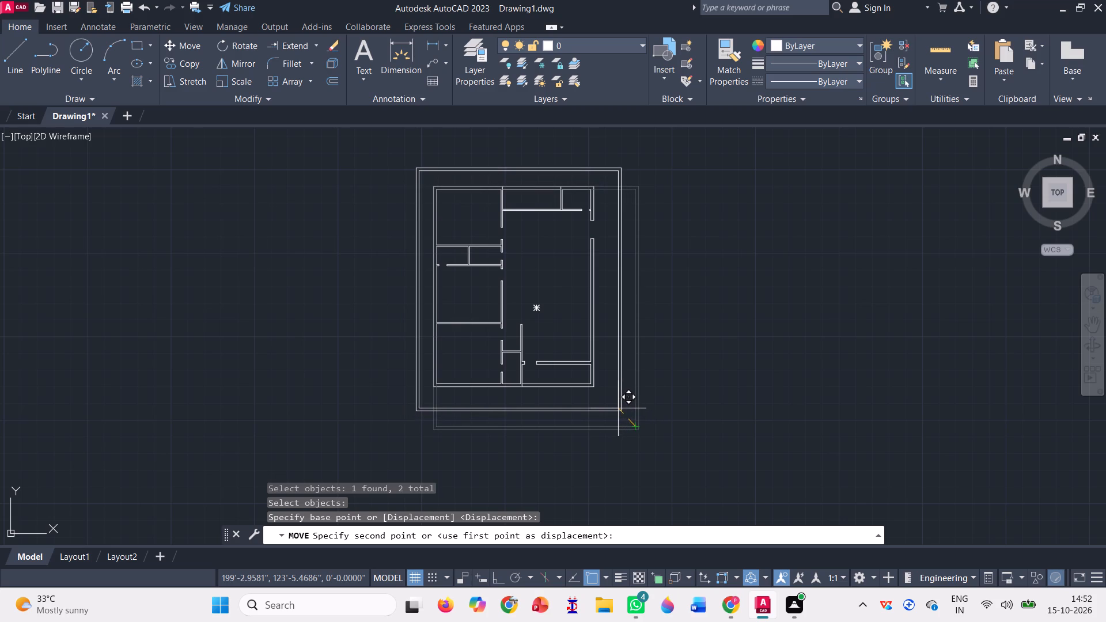
click(618, 408)
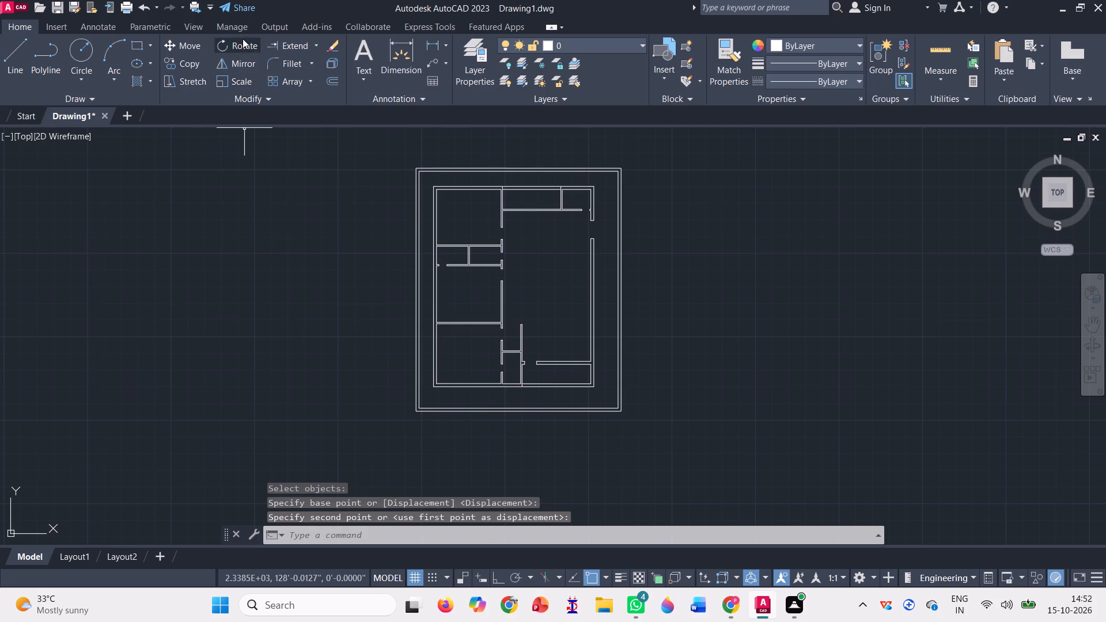
Rotate the whole plan with its boundary 90° clockwise about the midpoint of the boundary's east side, with Ortho on.
click(243, 39)
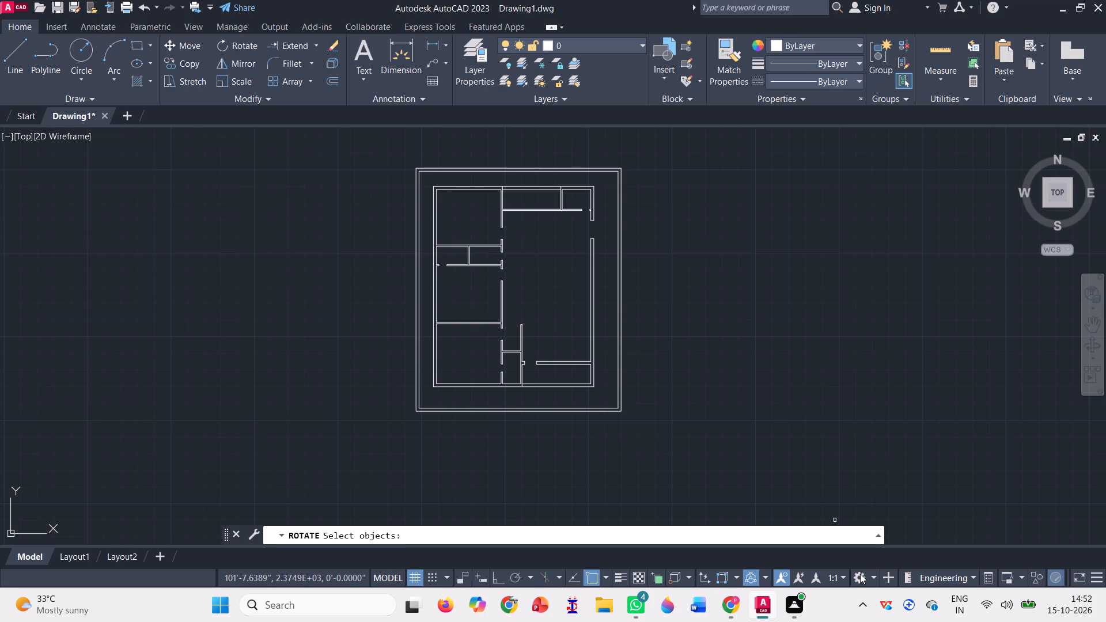
click(671, 451)
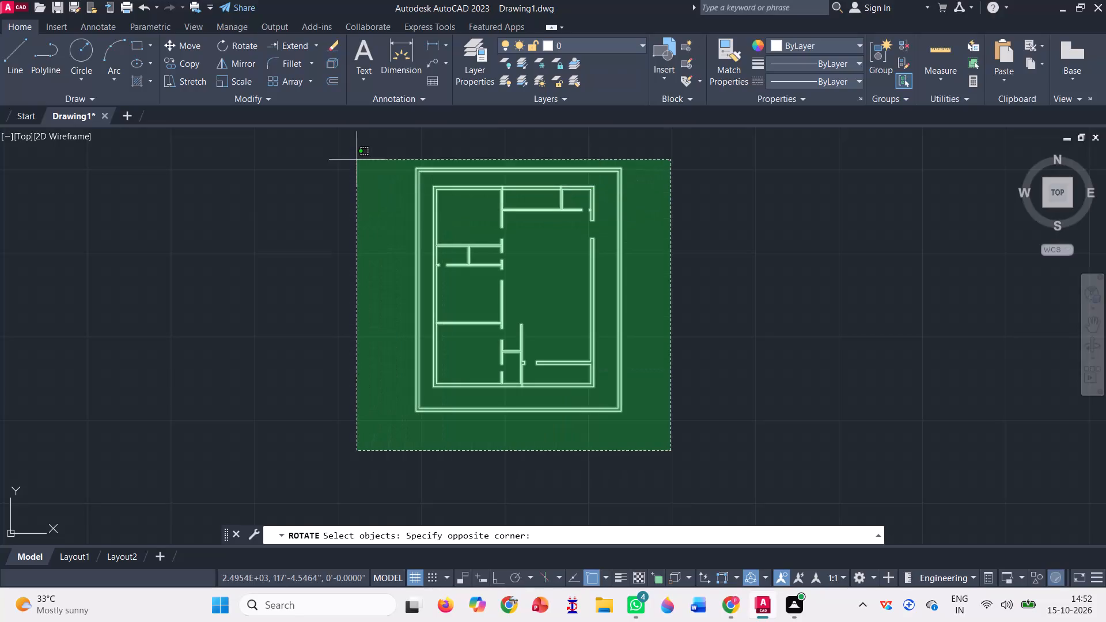
click(347, 143)
key(space)
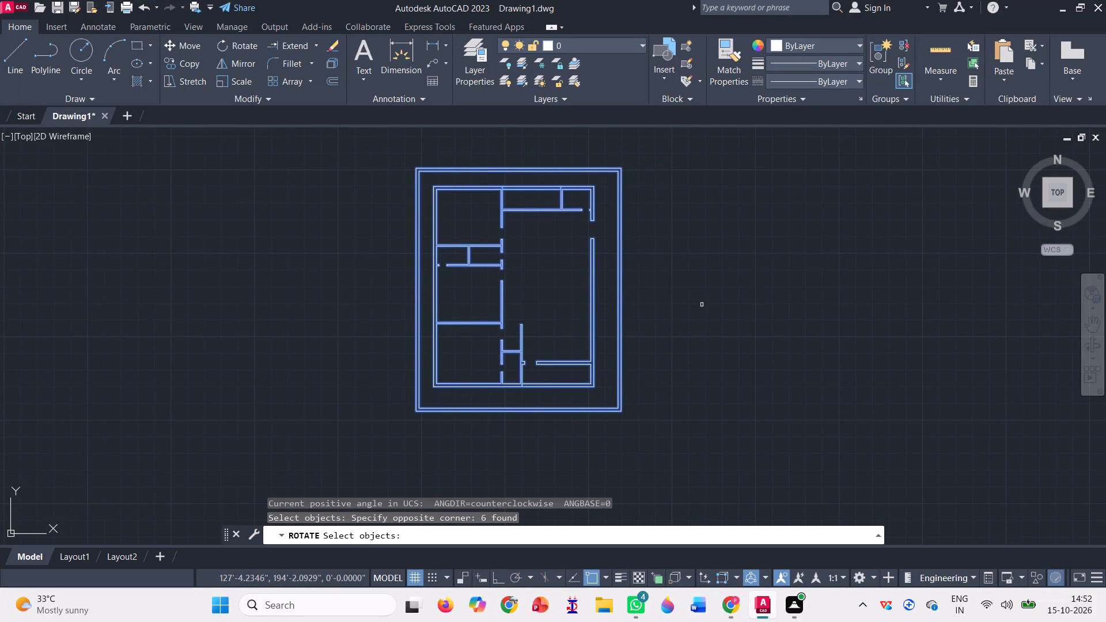
click(614, 290)
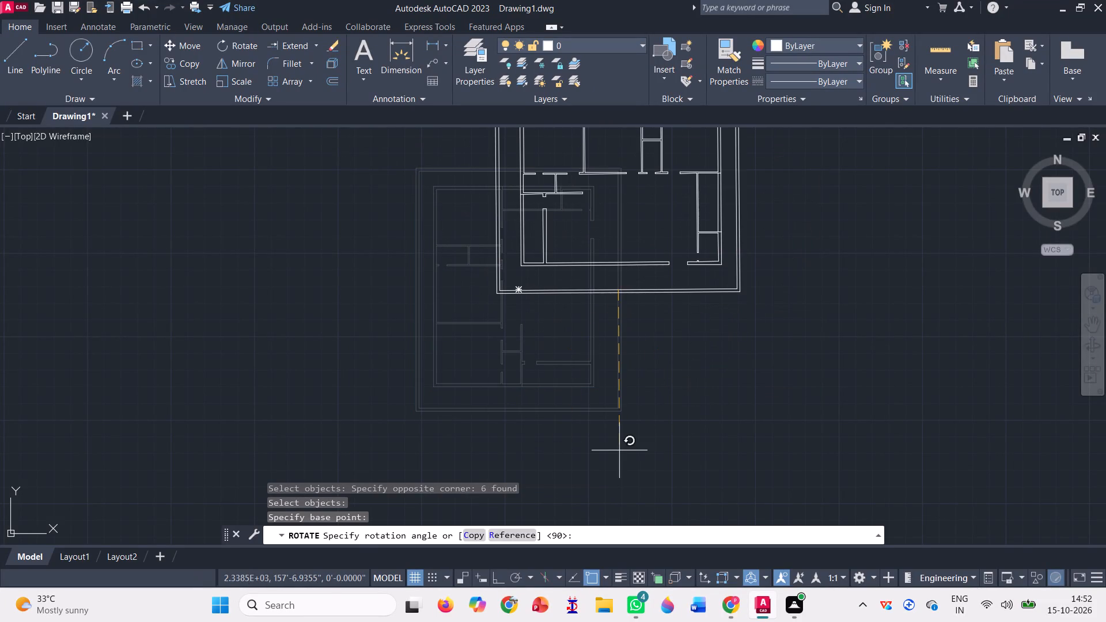
key(F8)
click(646, 424)
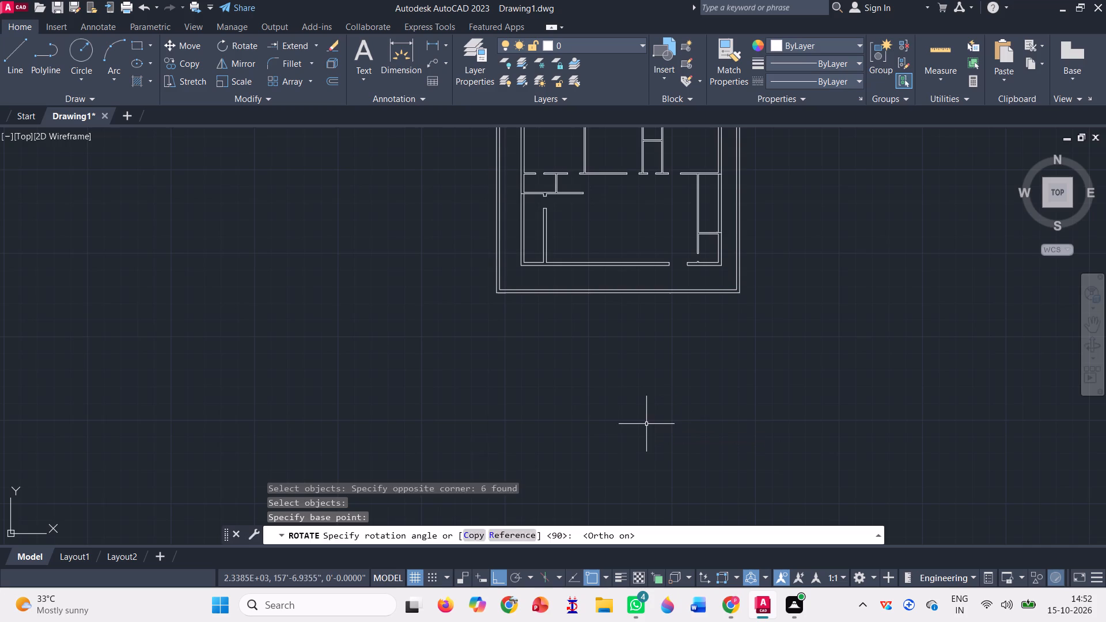
Draw the outline of an opening about 24' wide across the boundary's south wall, connecting its inner and outer lines at both ends.
scroll(570, 443, down, 2)
scroll(652, 361, up, 2)
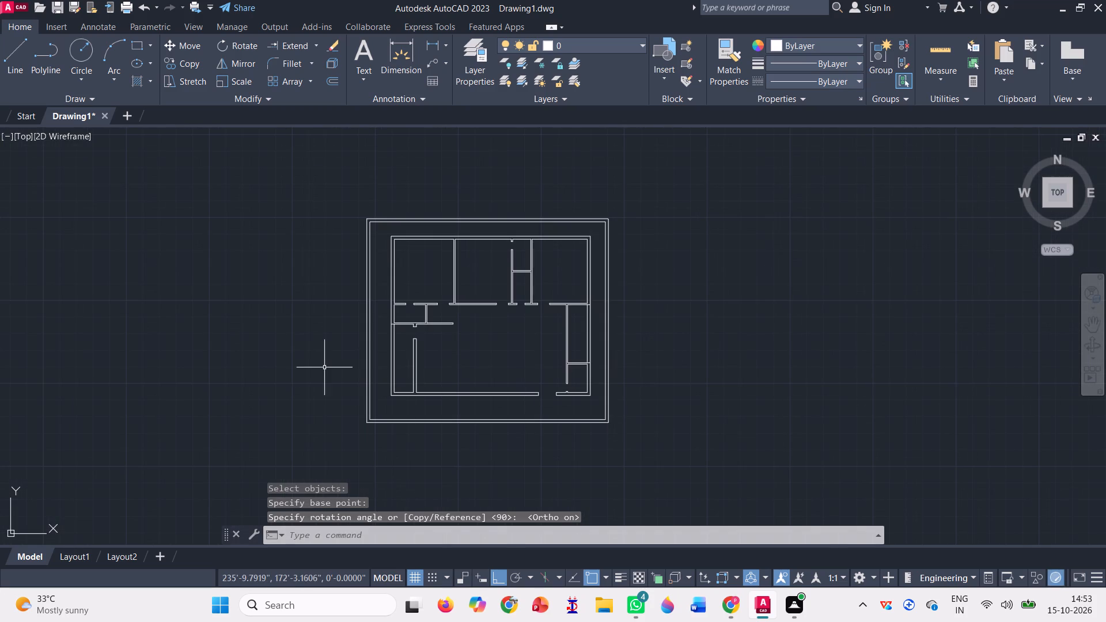
scroll(323, 365, up, 1)
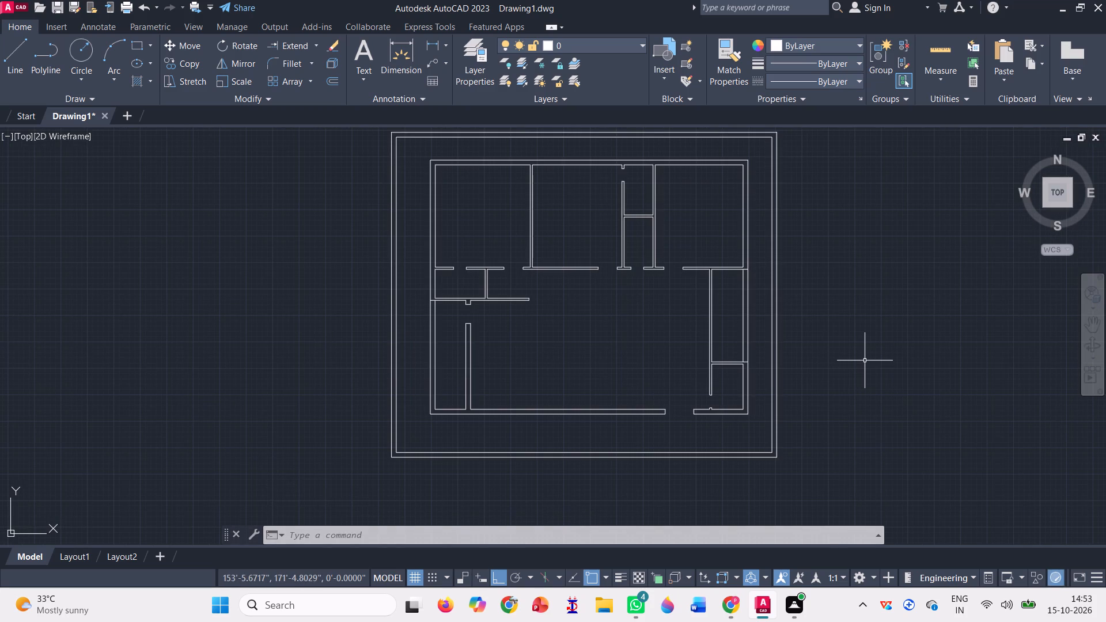
scroll(865, 361, down, 1)
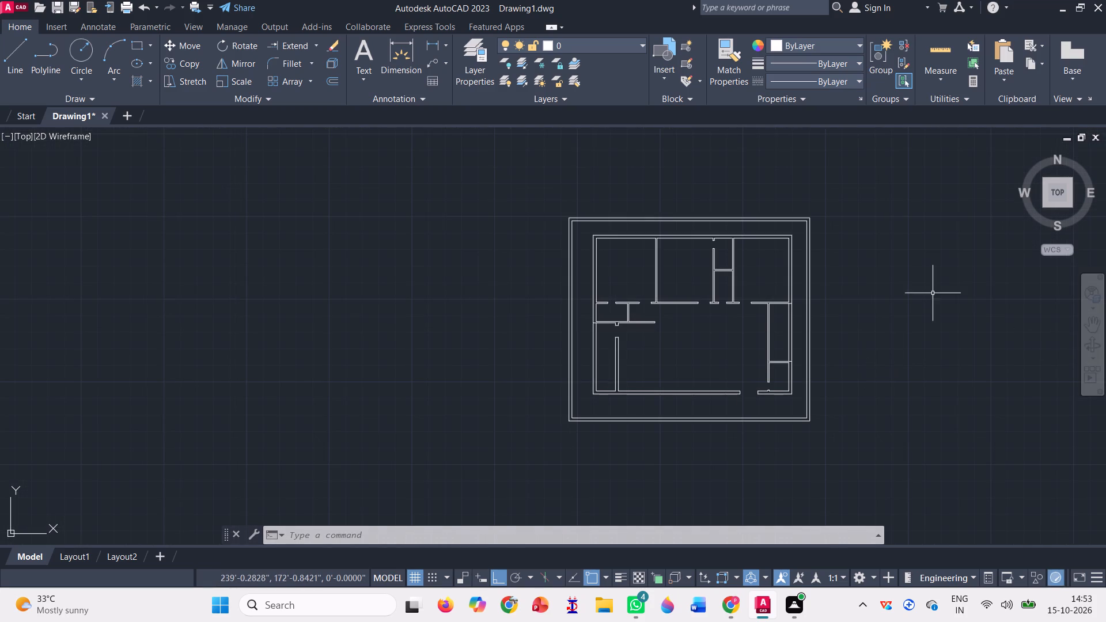
scroll(926, 286, up, 1)
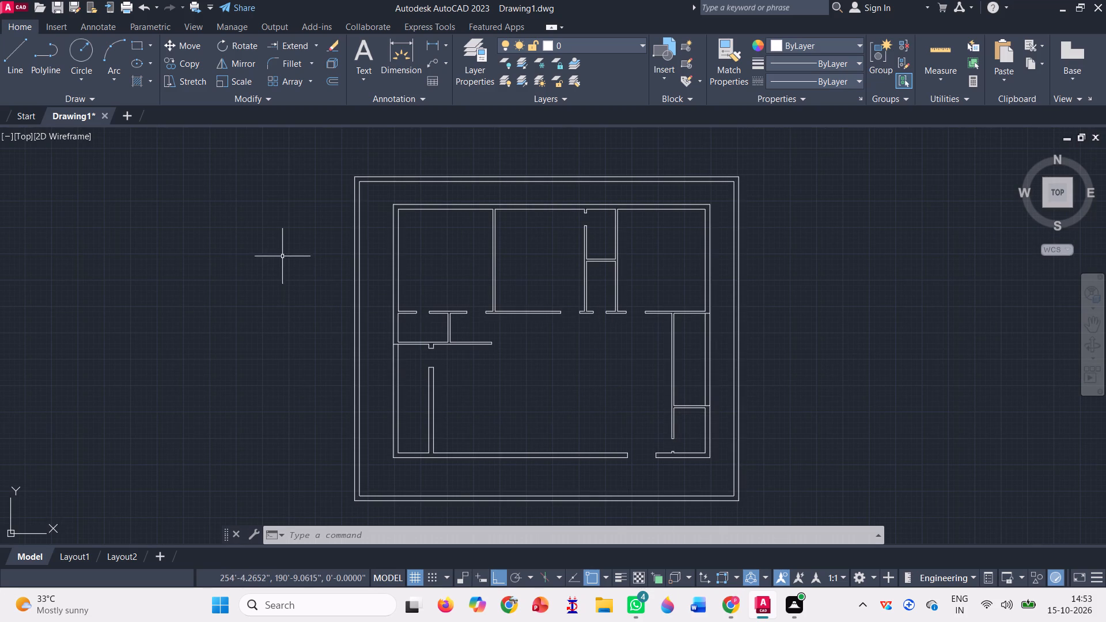
click(20, 54)
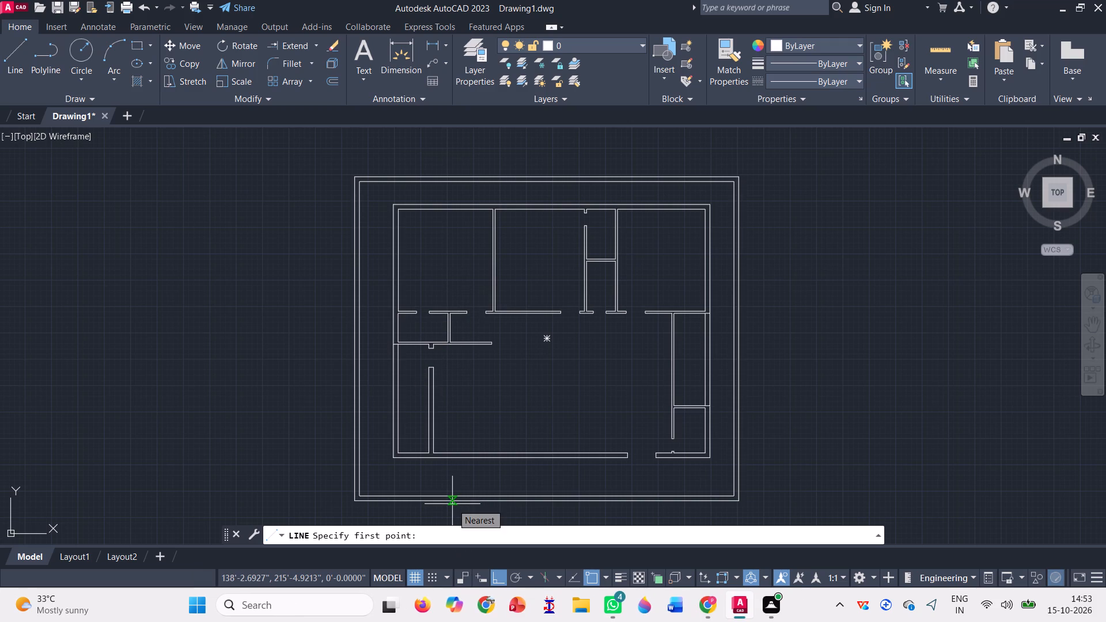
click(470, 497)
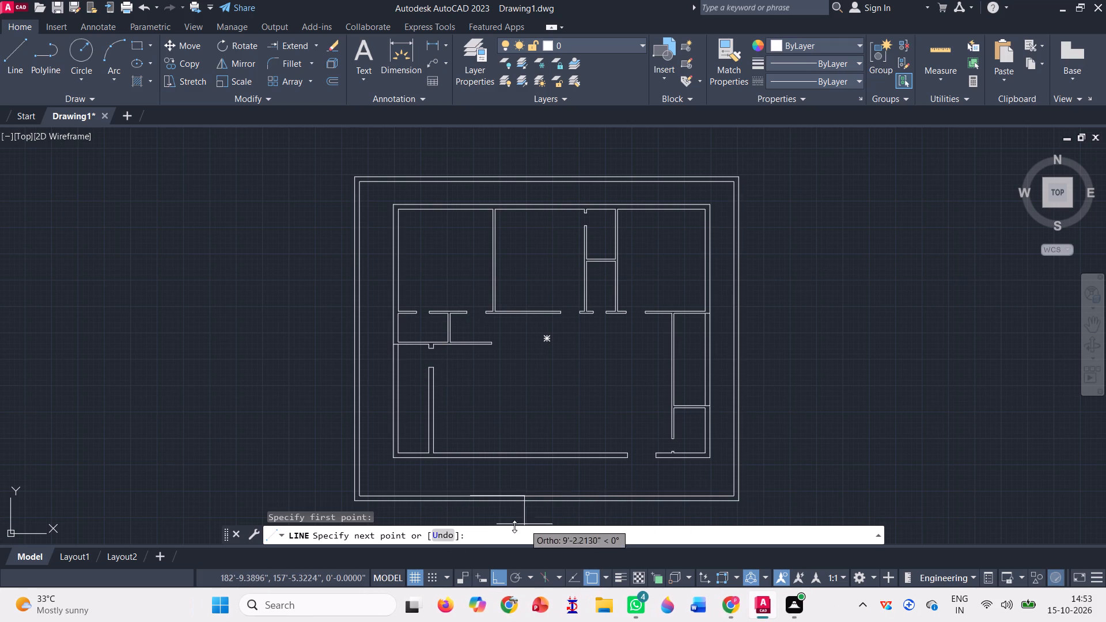
scroll(502, 319, down, 2)
scroll(504, 420, up, 3)
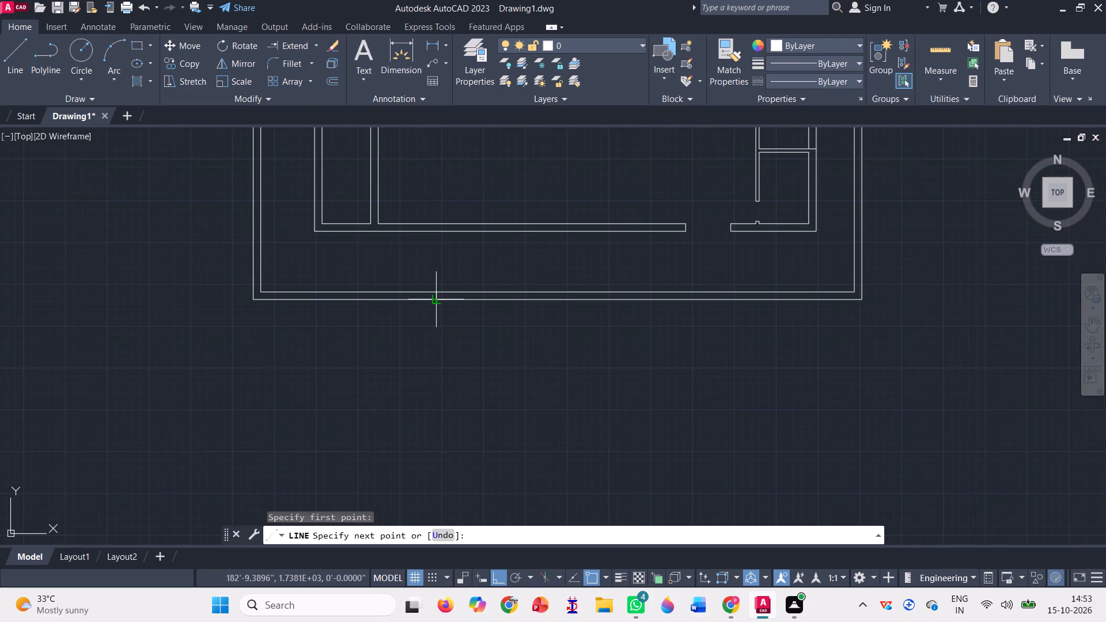
scroll(430, 299, up, 2)
click(444, 304)
scroll(451, 390, down, 1)
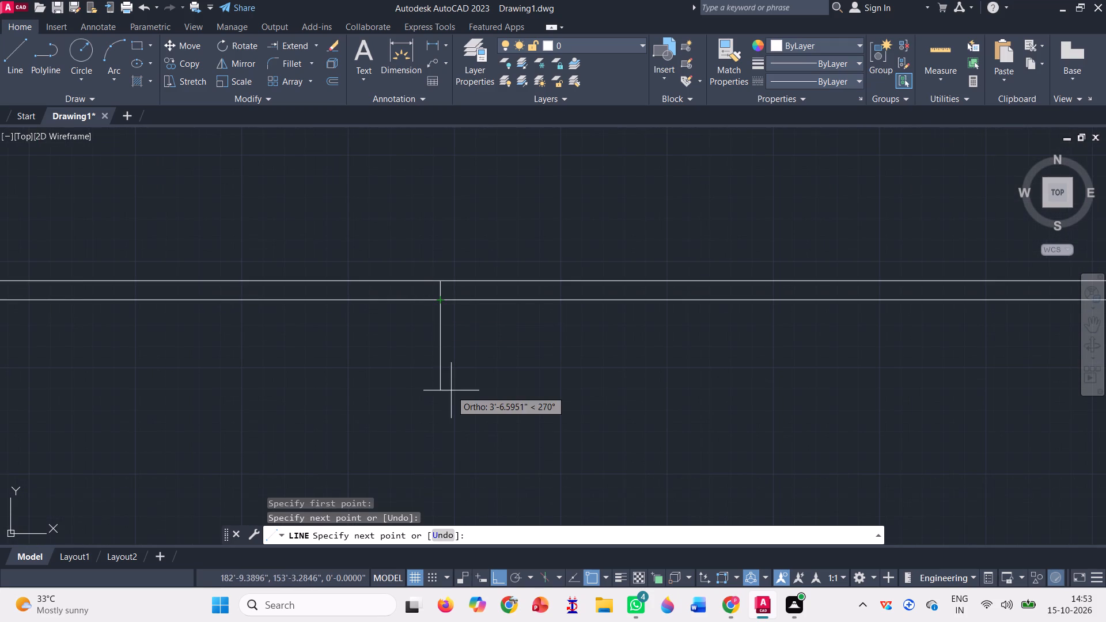
scroll(451, 390, down, 1)
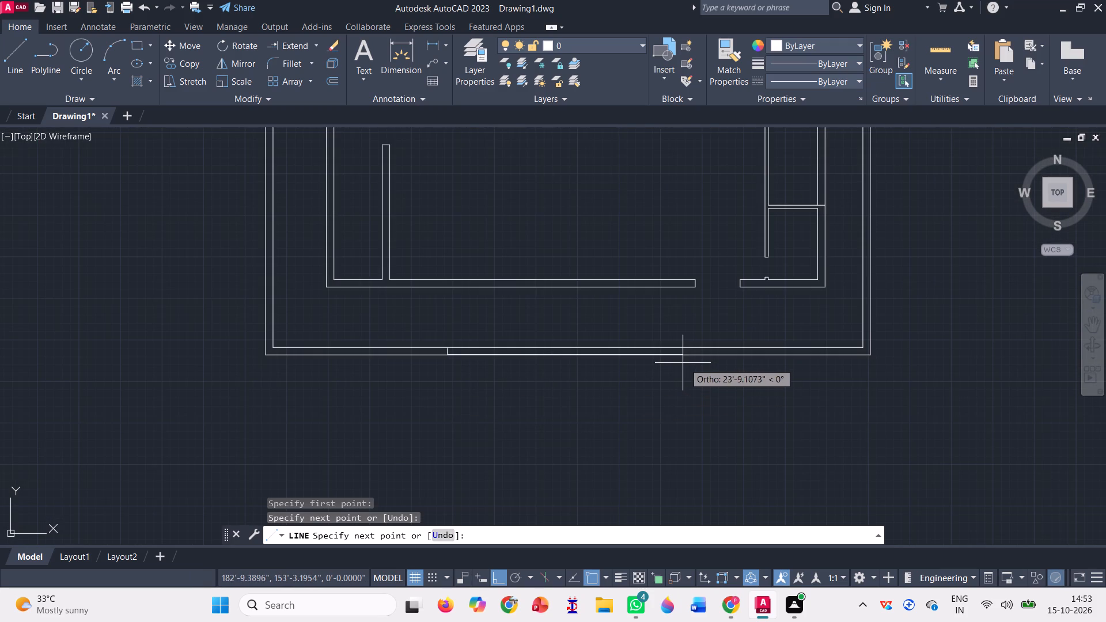
click(683, 361)
click(682, 348)
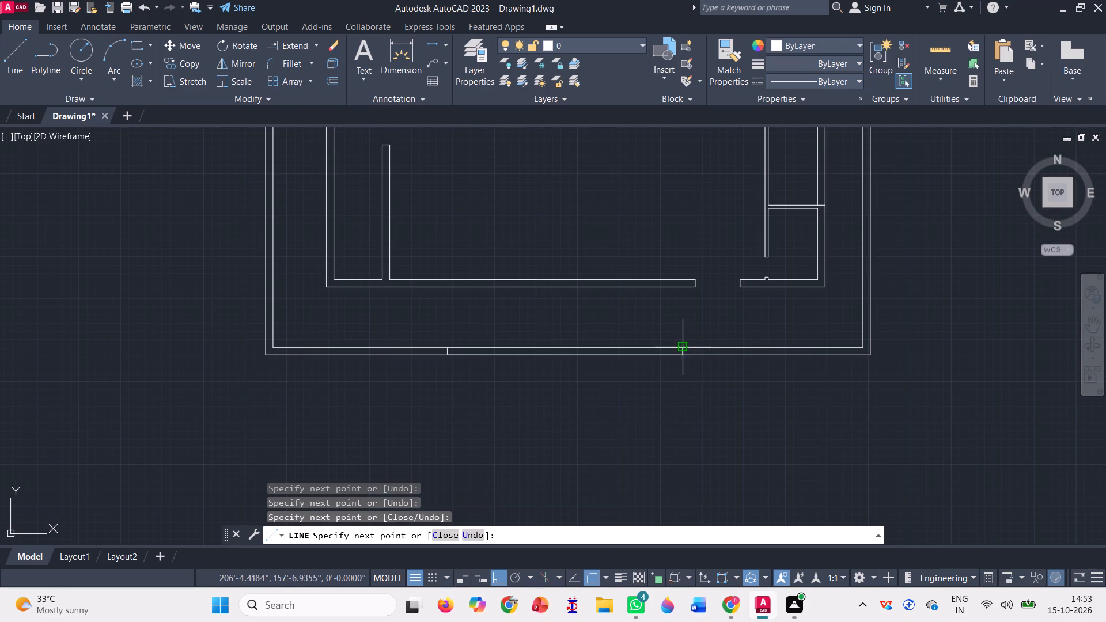
key(space)
Draw a 3' line west from the entrance's west jamb along the house's outer south face and a new jamb line across the wall.
scroll(587, 409, down, 1)
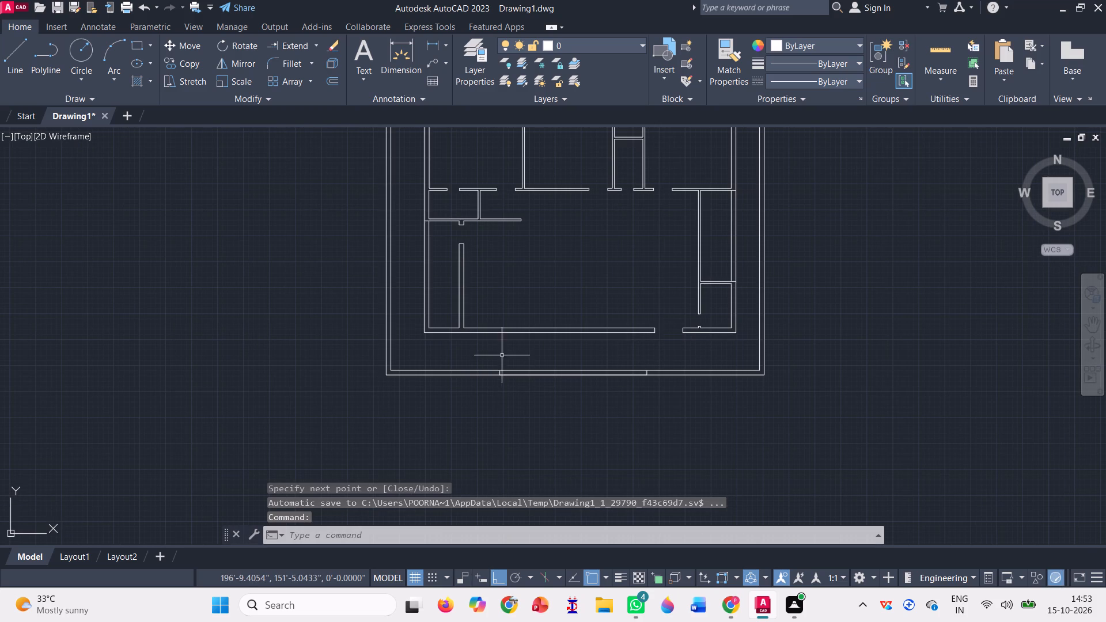
scroll(501, 355, down, 1)
scroll(562, 264, up, 1)
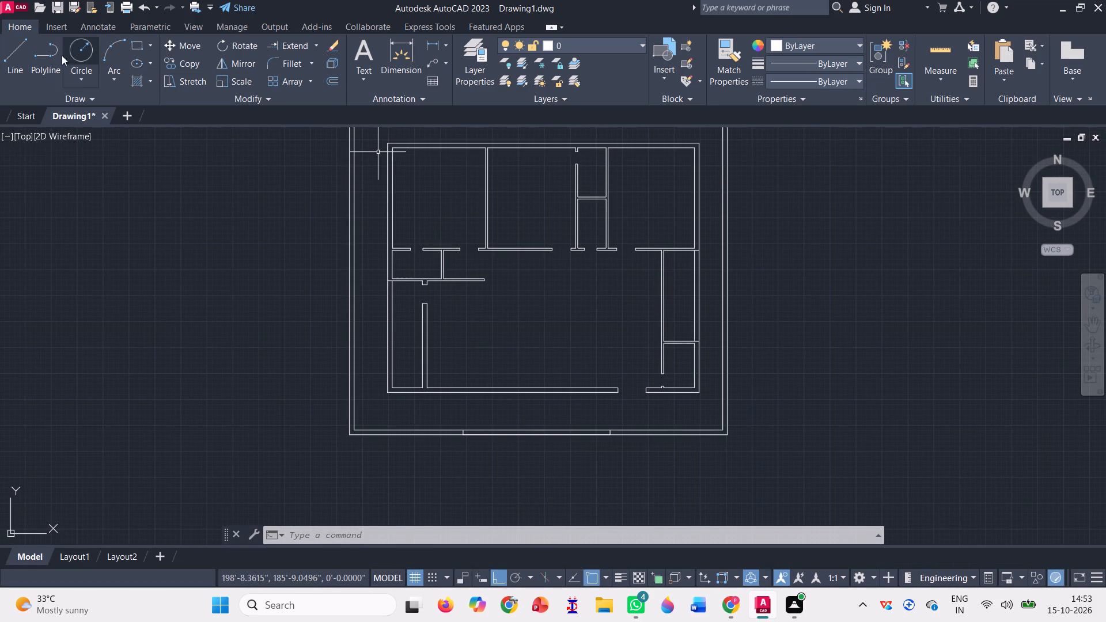
click(22, 53)
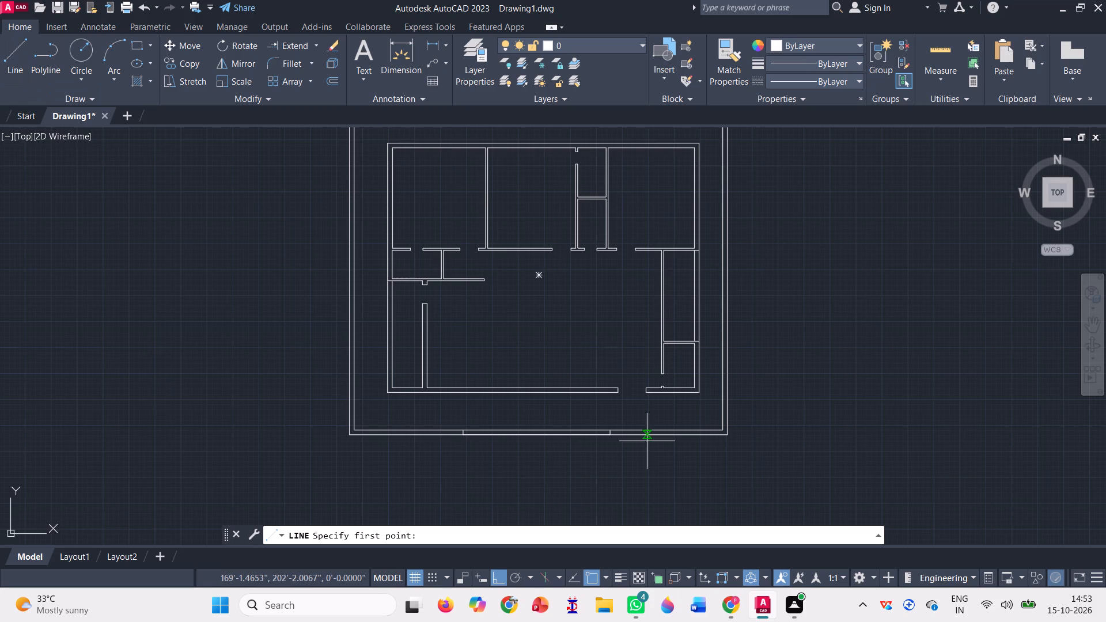
scroll(615, 394, up, 3)
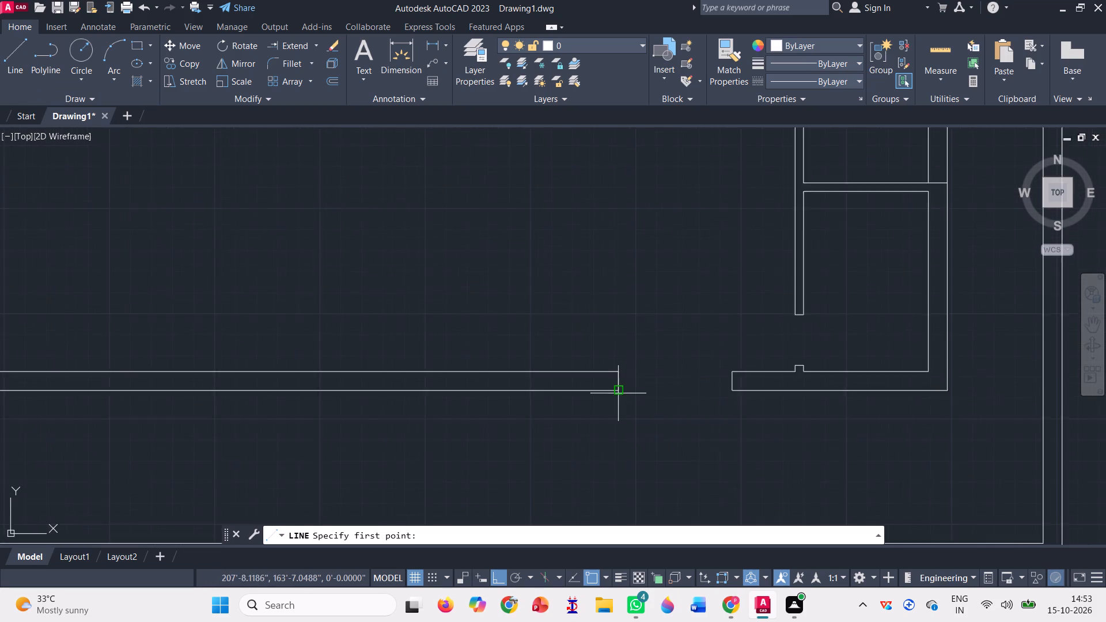
scroll(618, 393, up, 1)
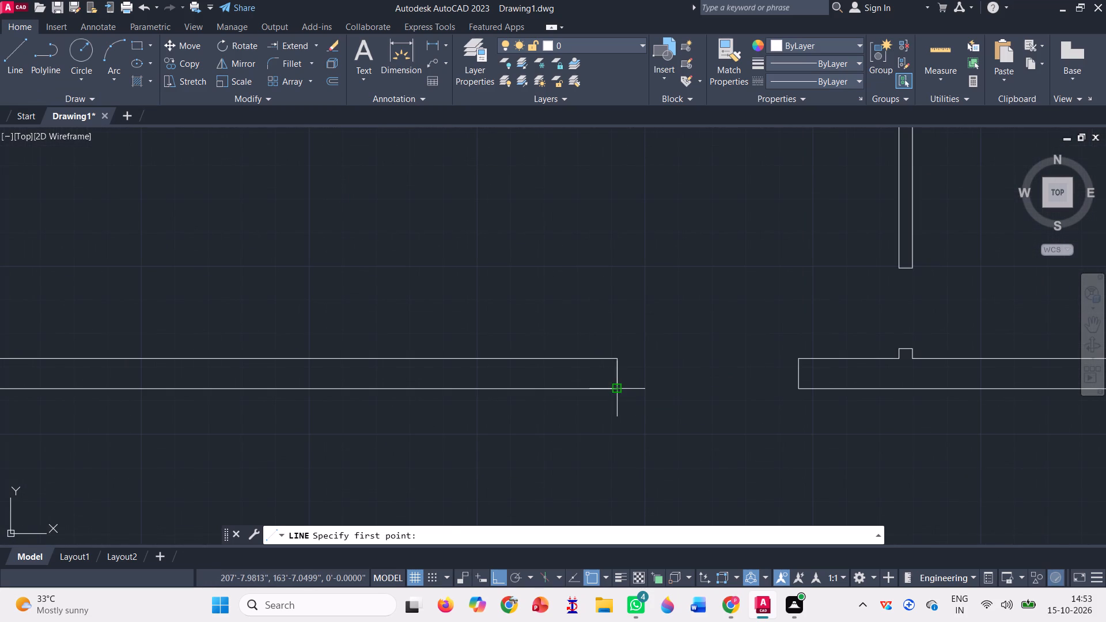
click(616, 392)
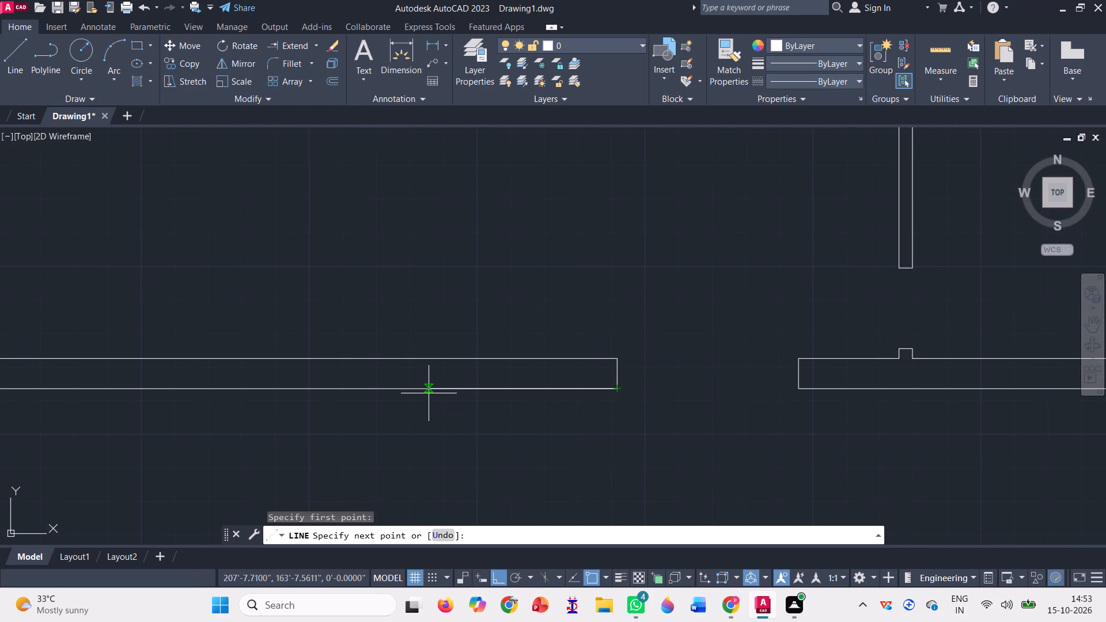
text(3')
key(Return)
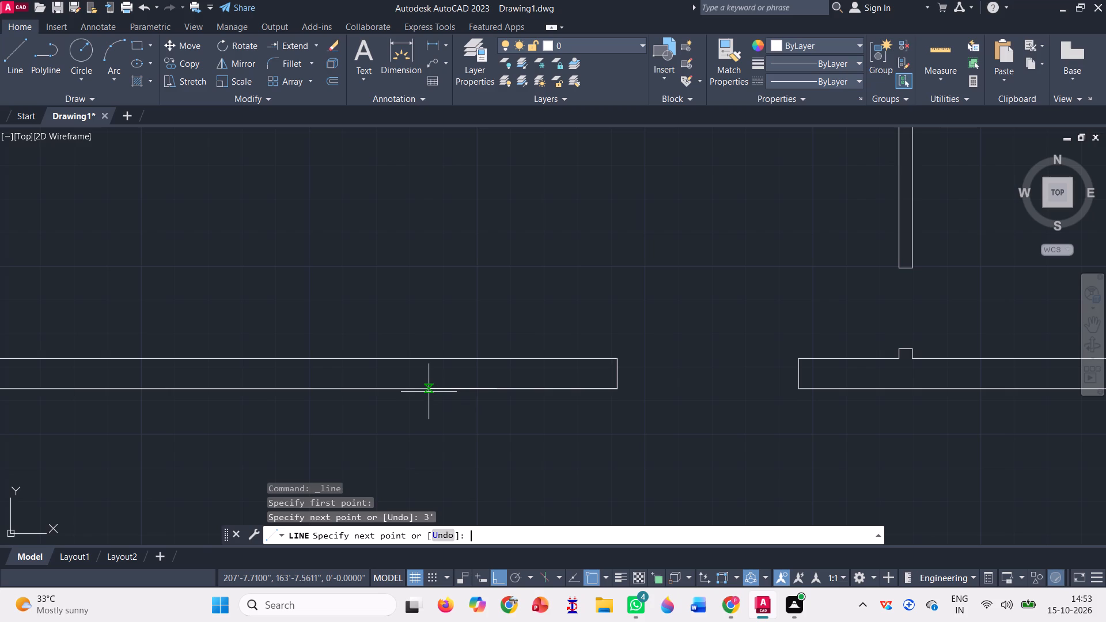
click(502, 358)
key(space)
key(space)
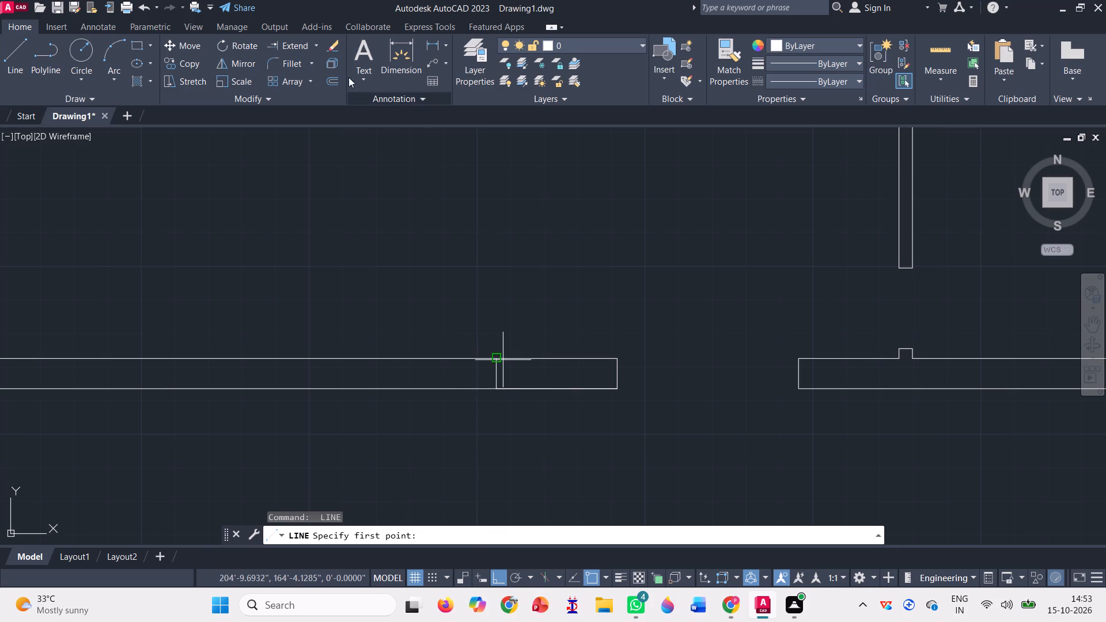
Trim the south wall lines between the new and old west jambs and remove the old jamb line to widen the entrance.
click(312, 45)
click(305, 67)
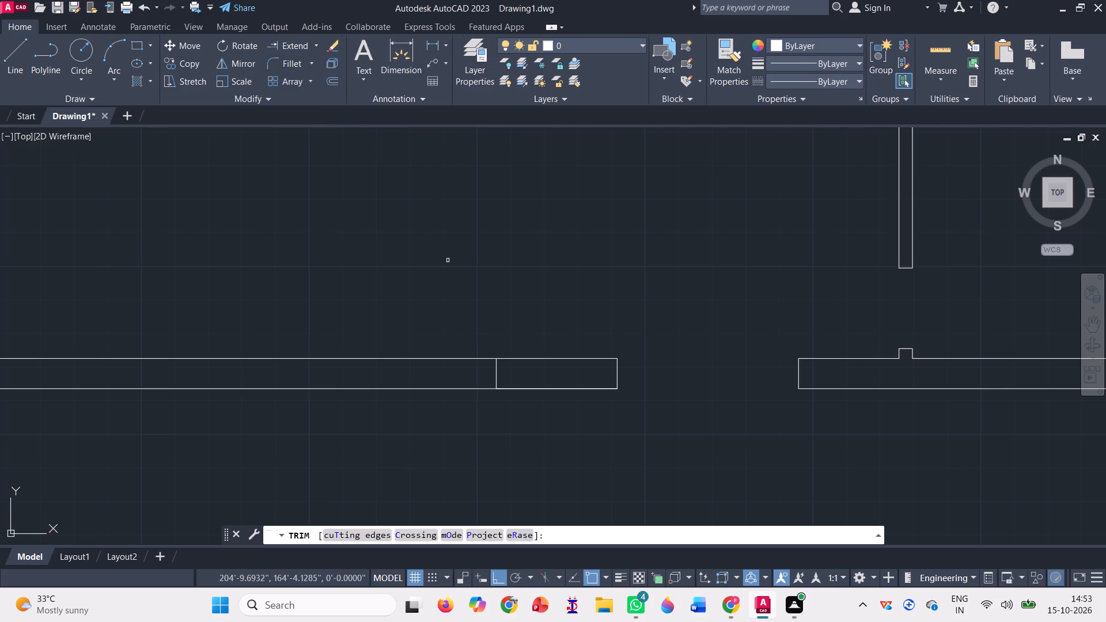
click(557, 439)
click(566, 324)
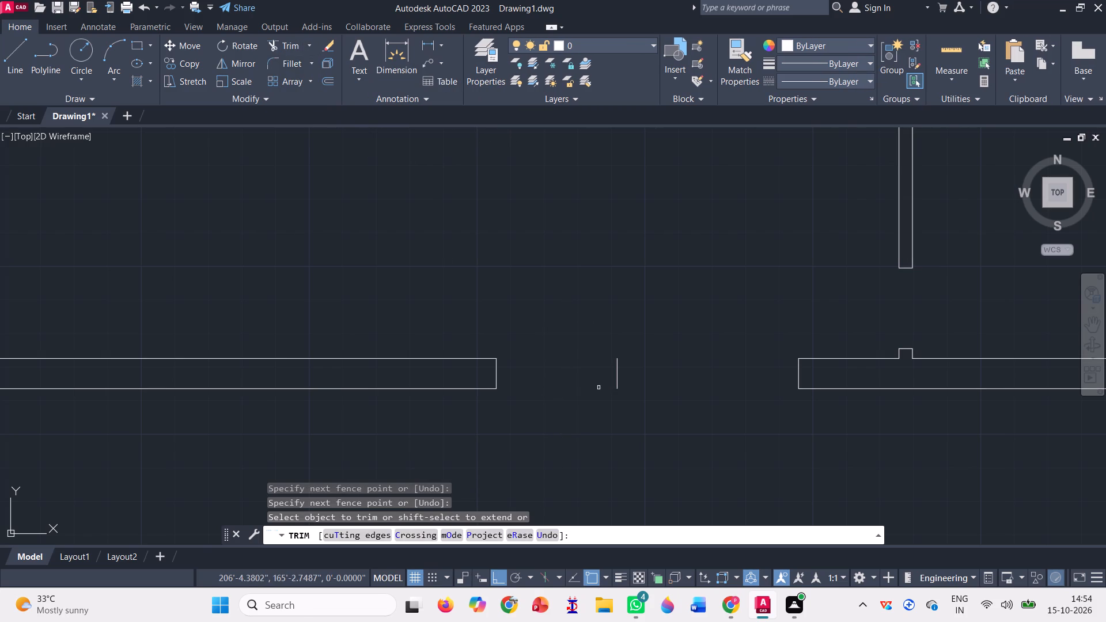
click(615, 372)
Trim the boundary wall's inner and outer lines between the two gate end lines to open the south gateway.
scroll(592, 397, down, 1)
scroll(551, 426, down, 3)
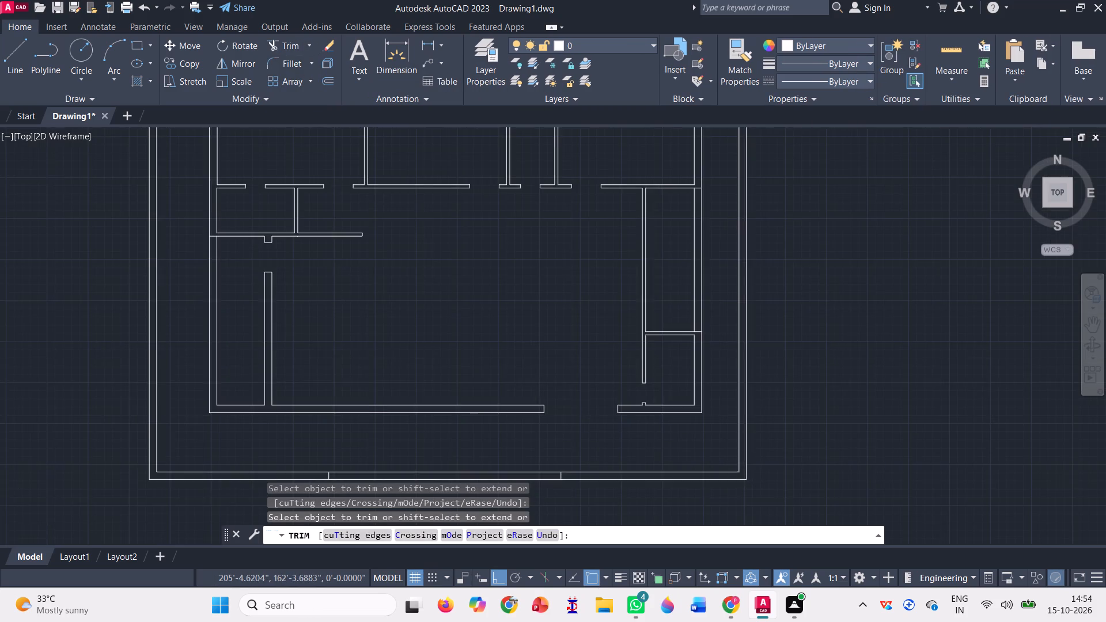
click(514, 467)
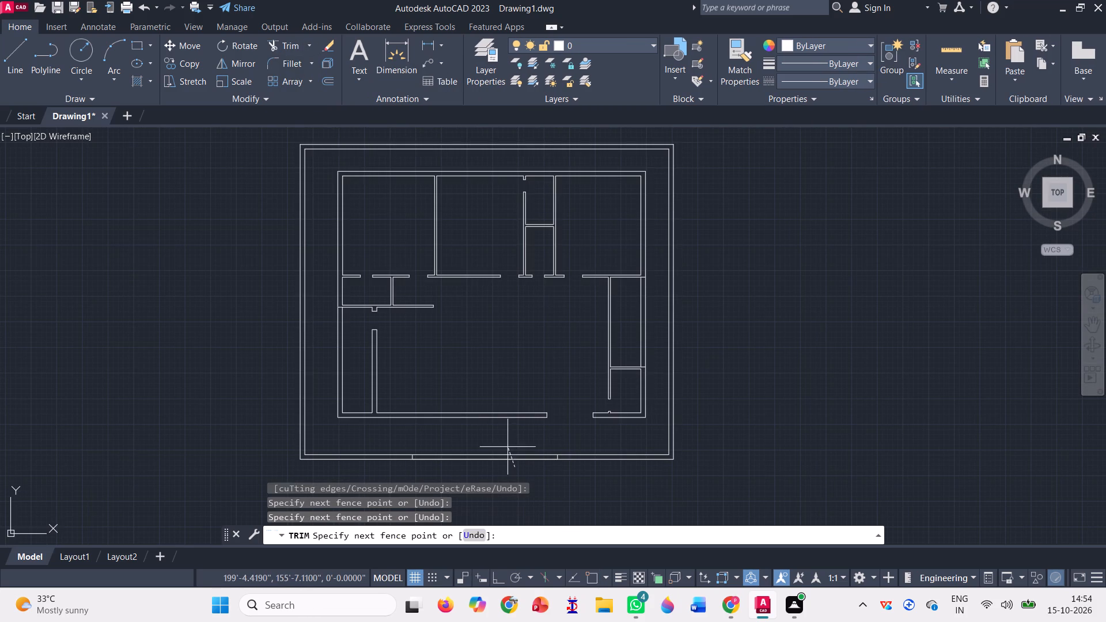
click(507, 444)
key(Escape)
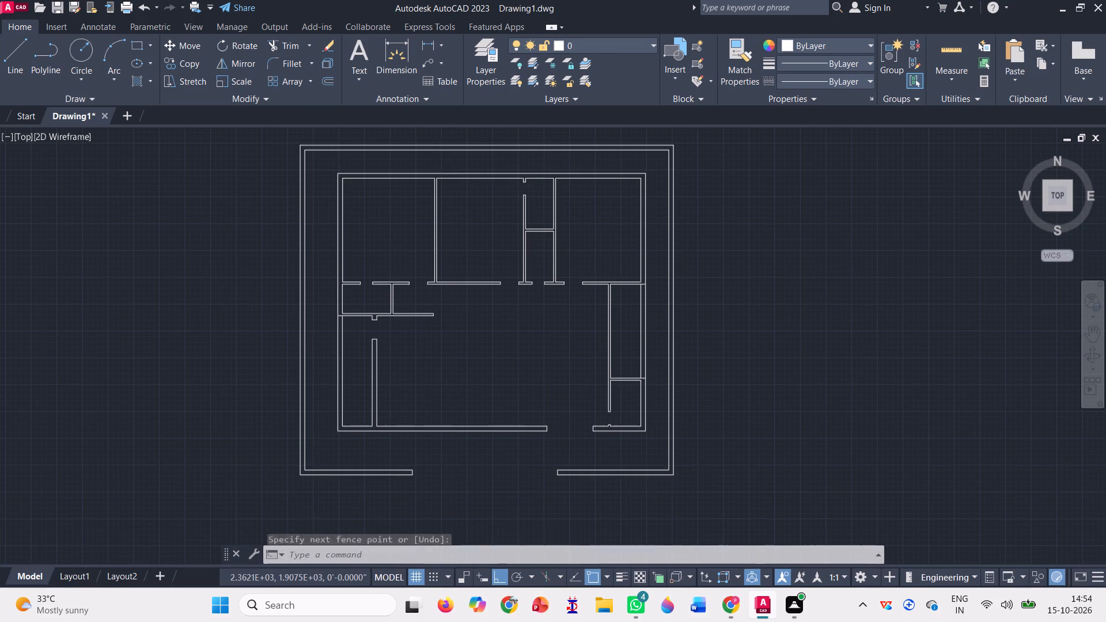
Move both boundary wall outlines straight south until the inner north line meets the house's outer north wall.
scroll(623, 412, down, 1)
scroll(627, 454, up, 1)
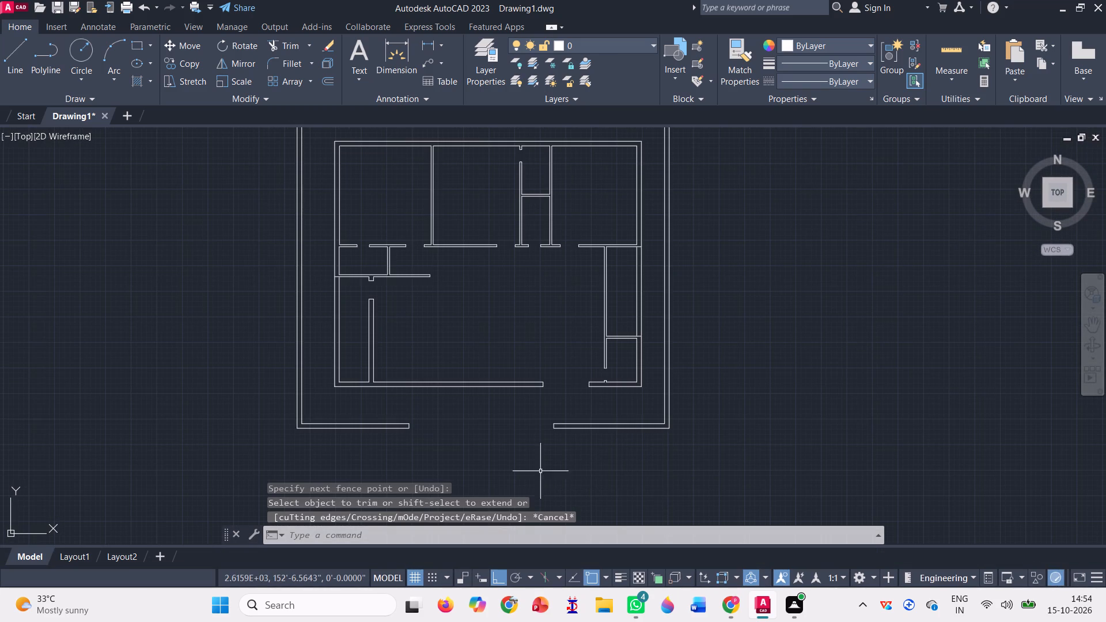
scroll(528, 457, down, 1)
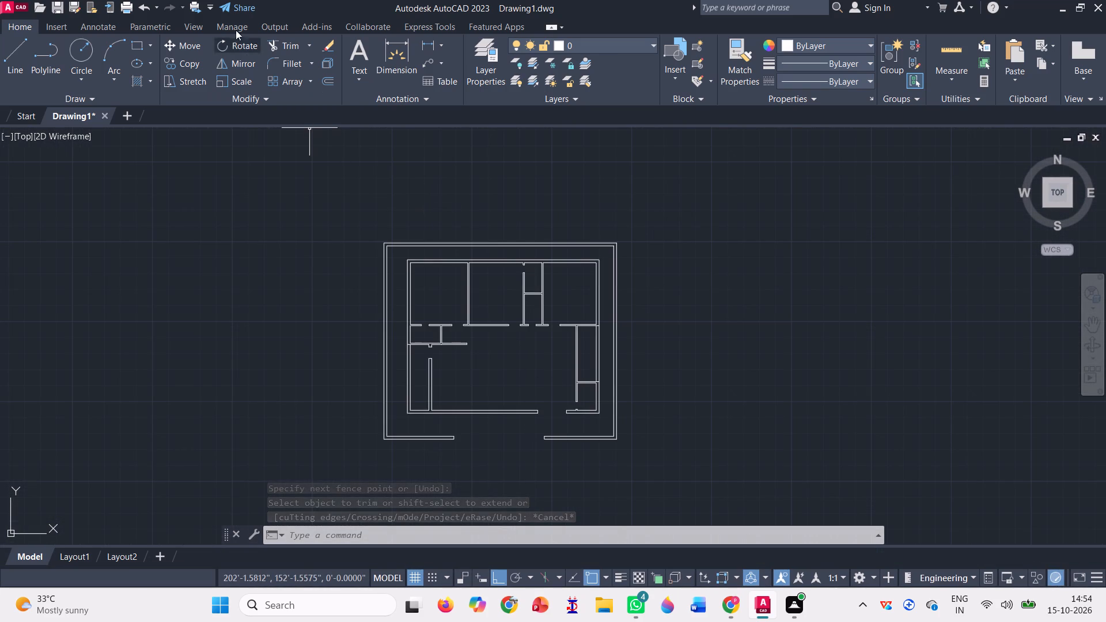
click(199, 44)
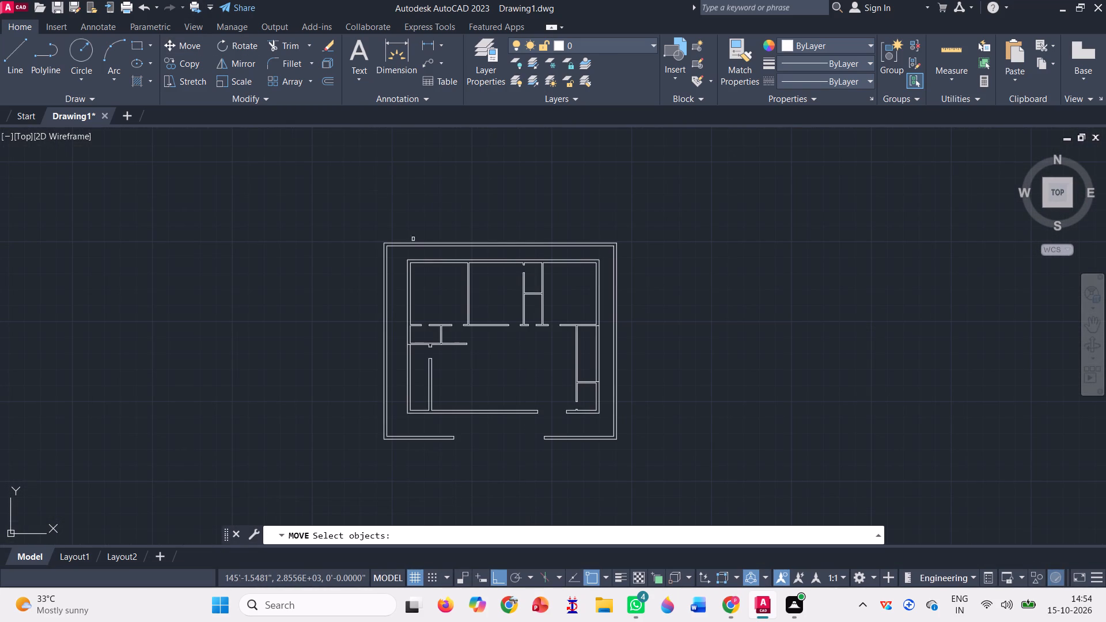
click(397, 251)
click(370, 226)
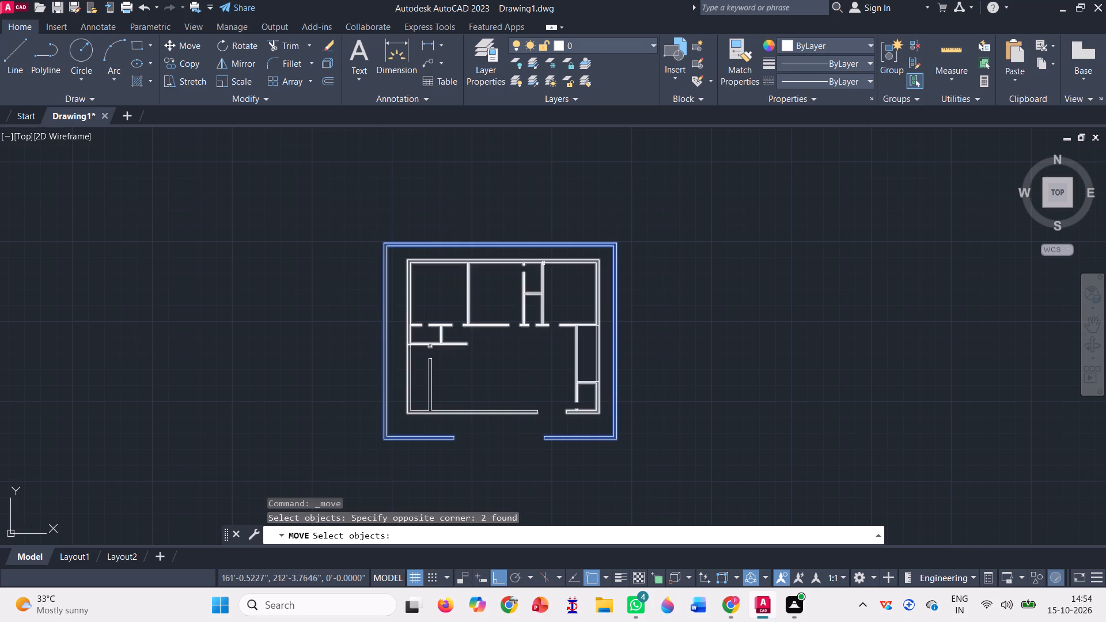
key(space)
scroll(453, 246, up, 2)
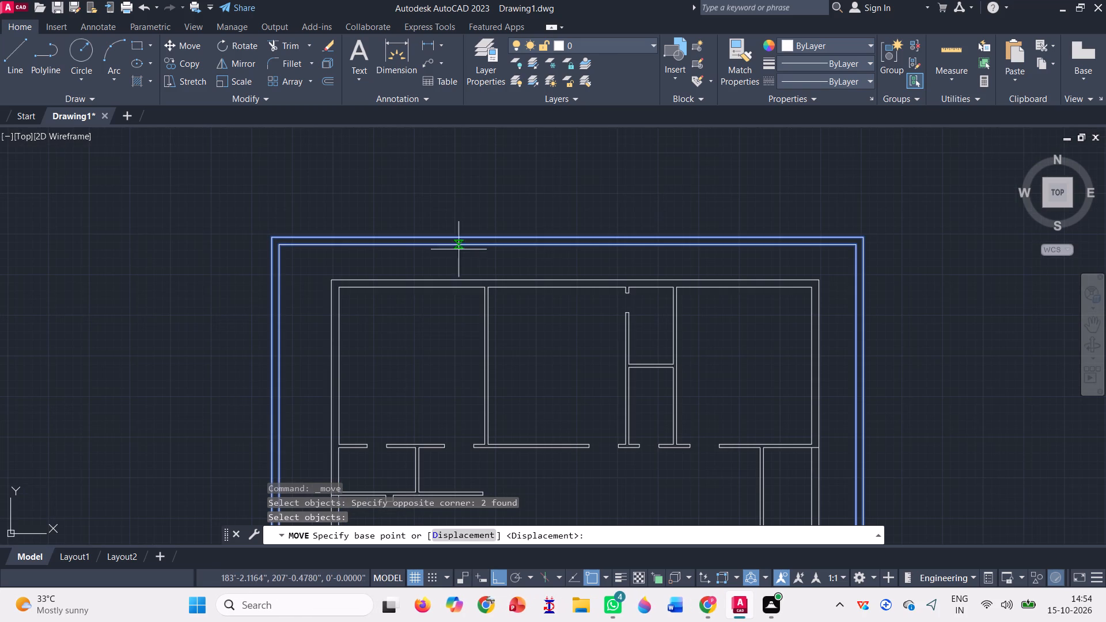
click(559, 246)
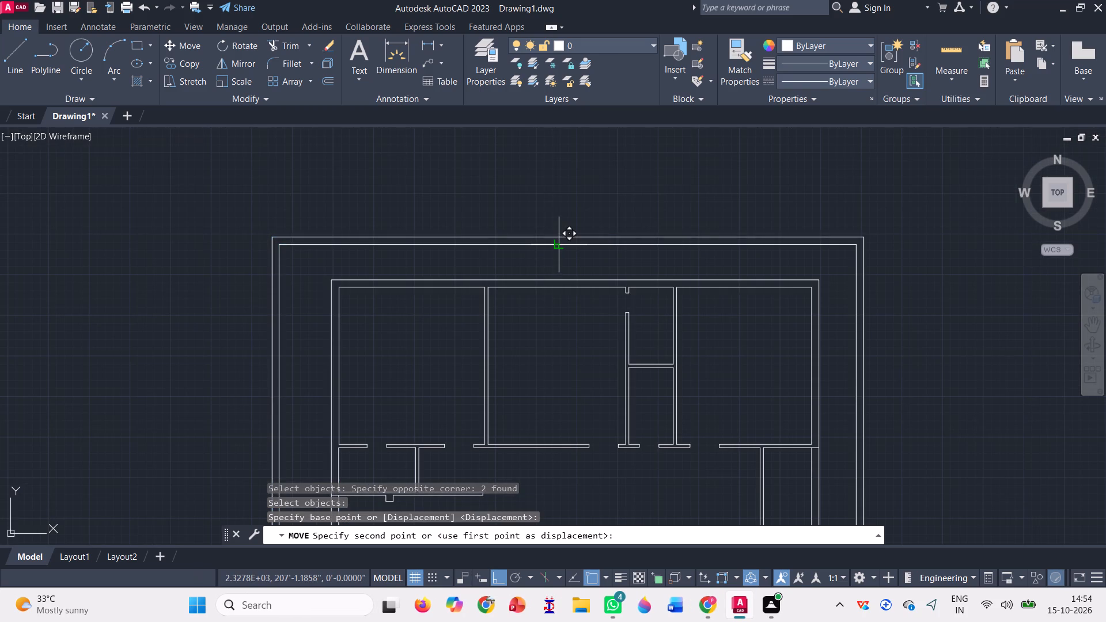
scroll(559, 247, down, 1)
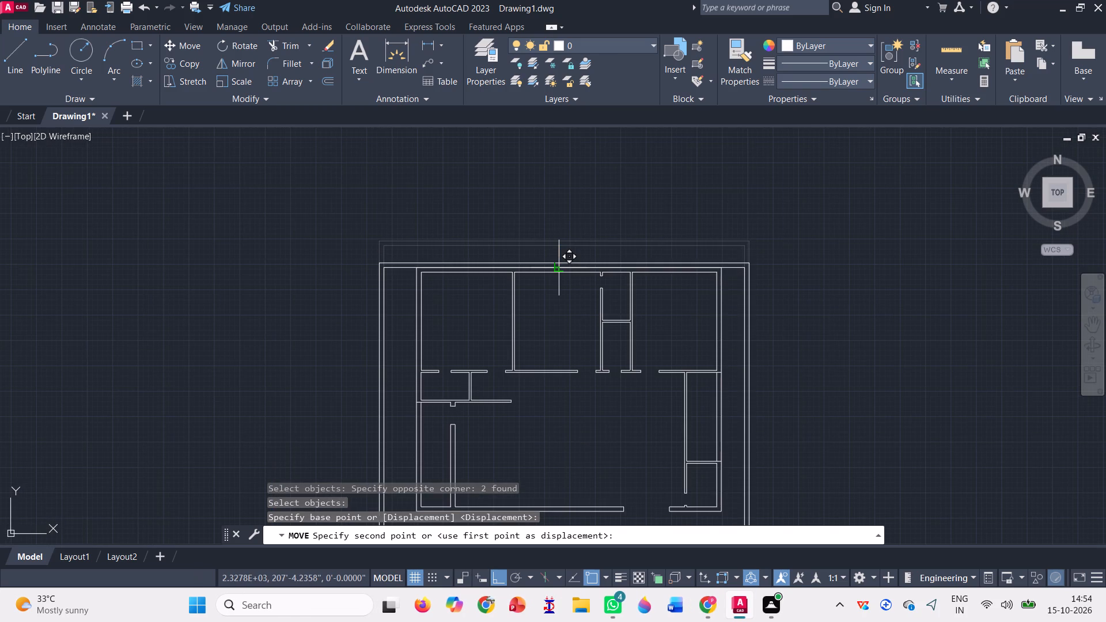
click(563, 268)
Delete both boundary wall outlines together with the two short gate end lines.
scroll(533, 237, down, 2)
scroll(585, 374, up, 2)
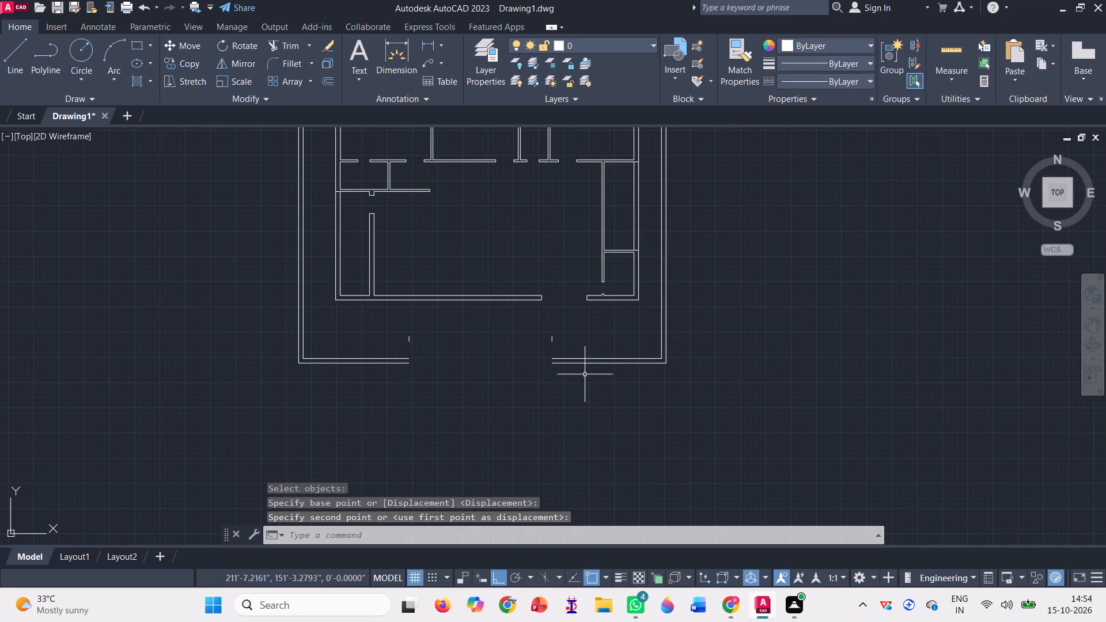
scroll(554, 393, down, 1)
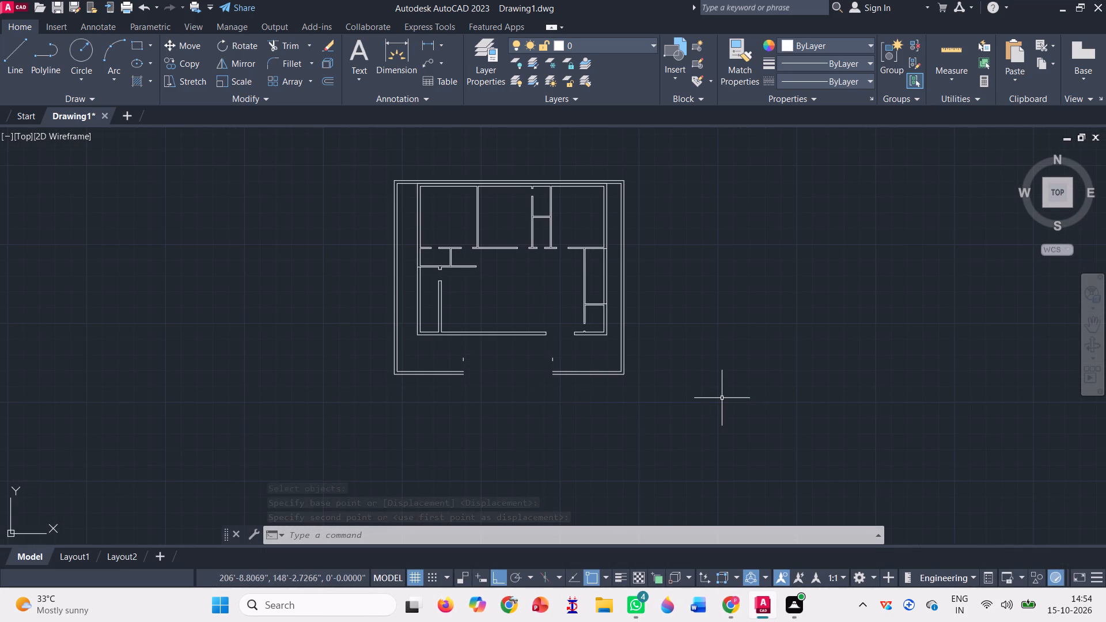
click(581, 400)
click(537, 360)
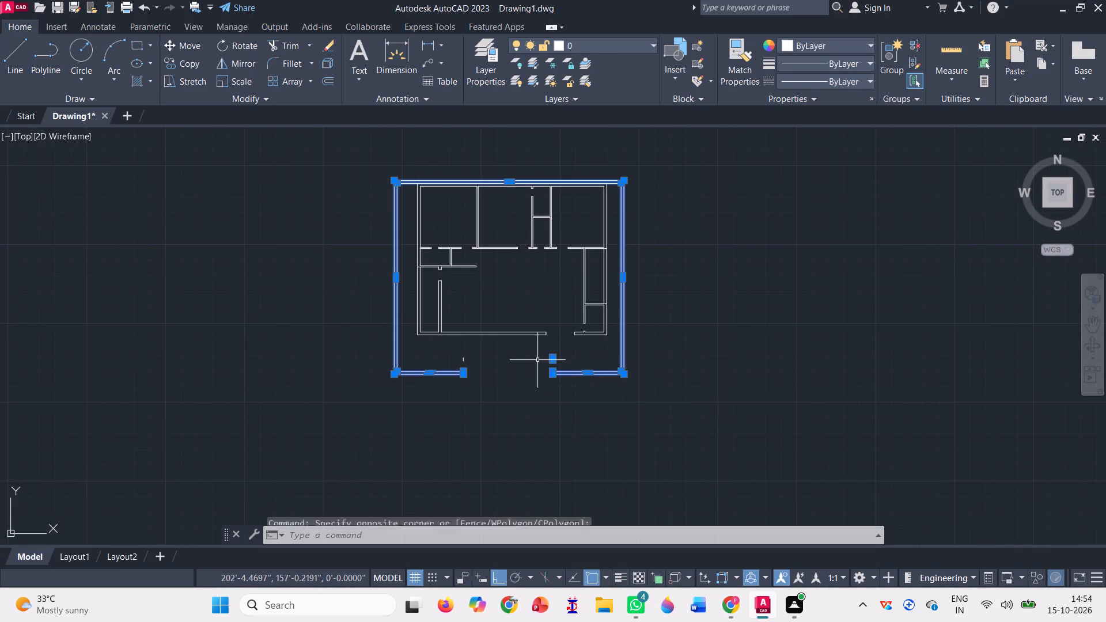
click(479, 366)
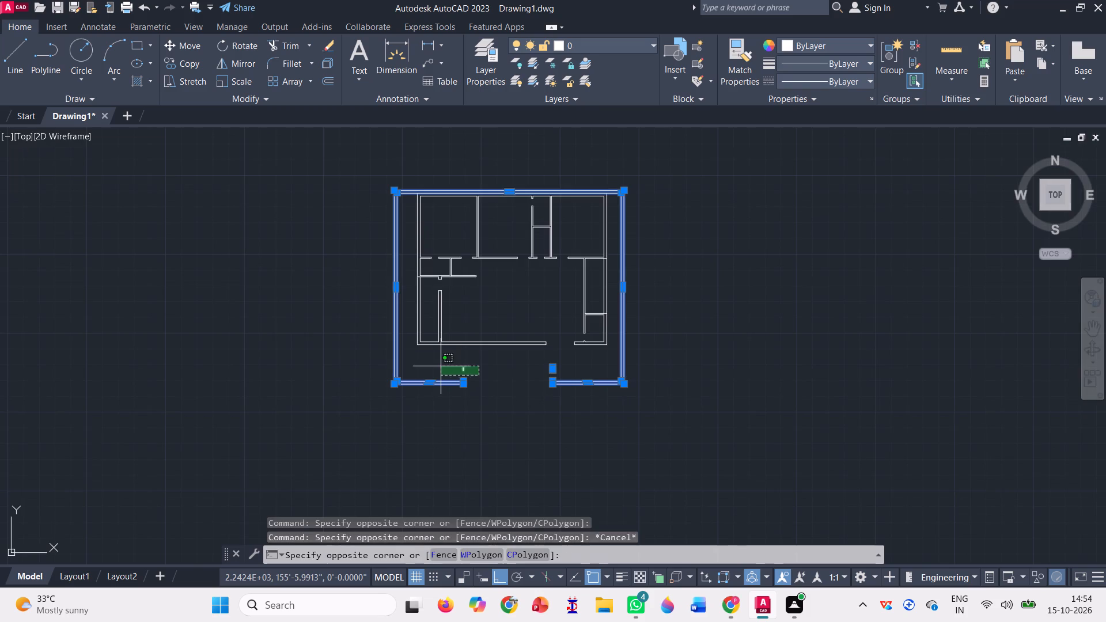
click(441, 366)
key(Delete)
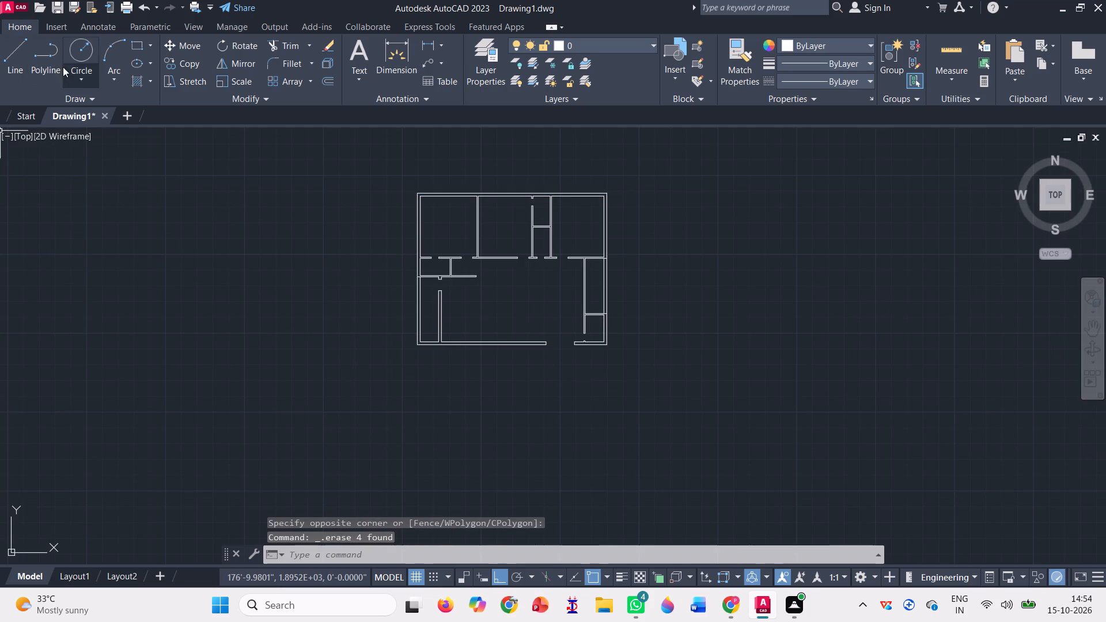
Draw a new boundary rectangle around the house, leaving a much deeper yard on the south side than on the others.
click(132, 45)
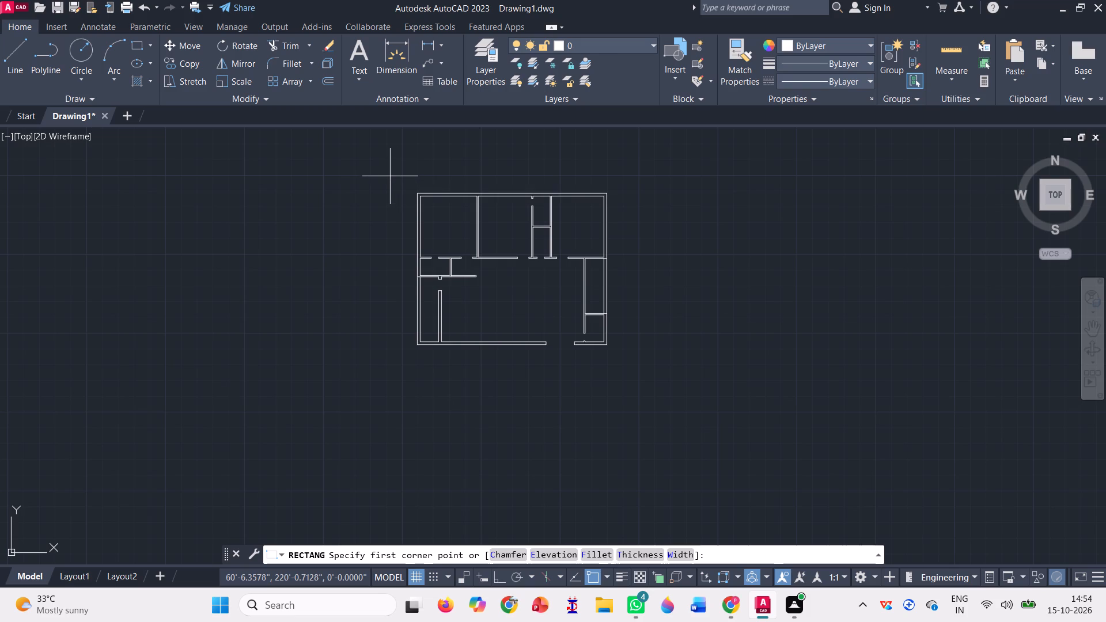
click(390, 175)
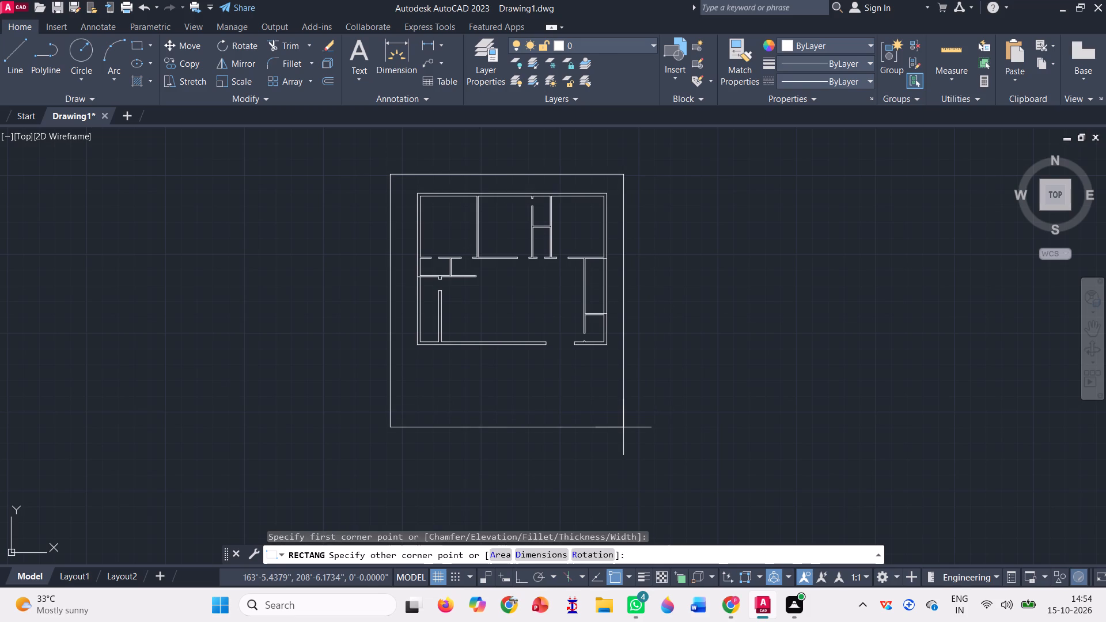
click(623, 427)
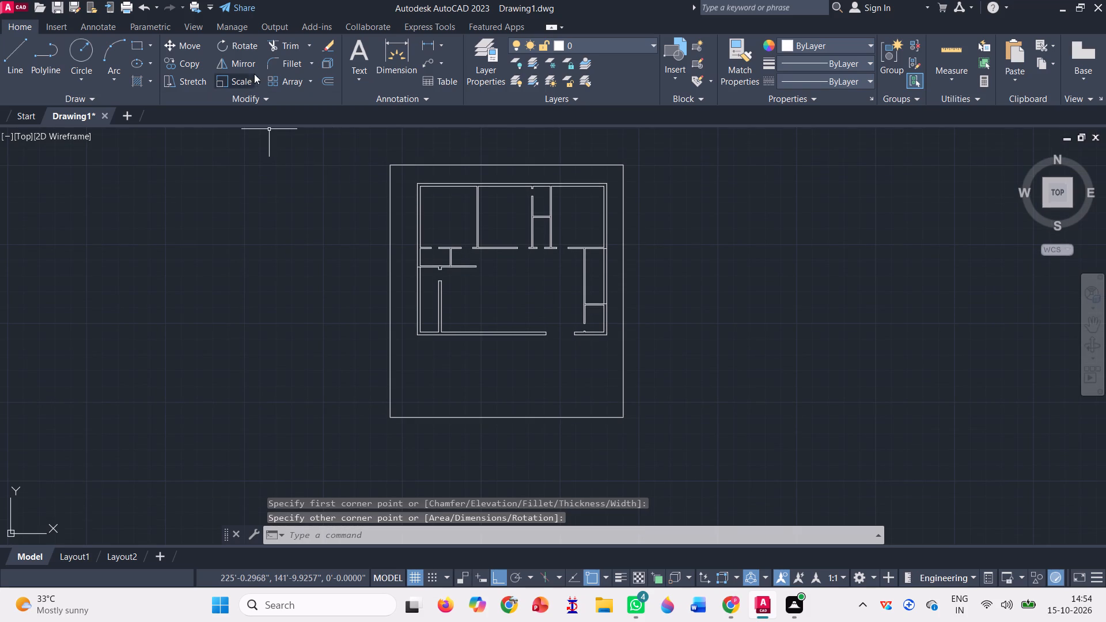
Offset the new boundary rectangle 9" inward to form the wall thickness.
click(331, 81)
key(space)
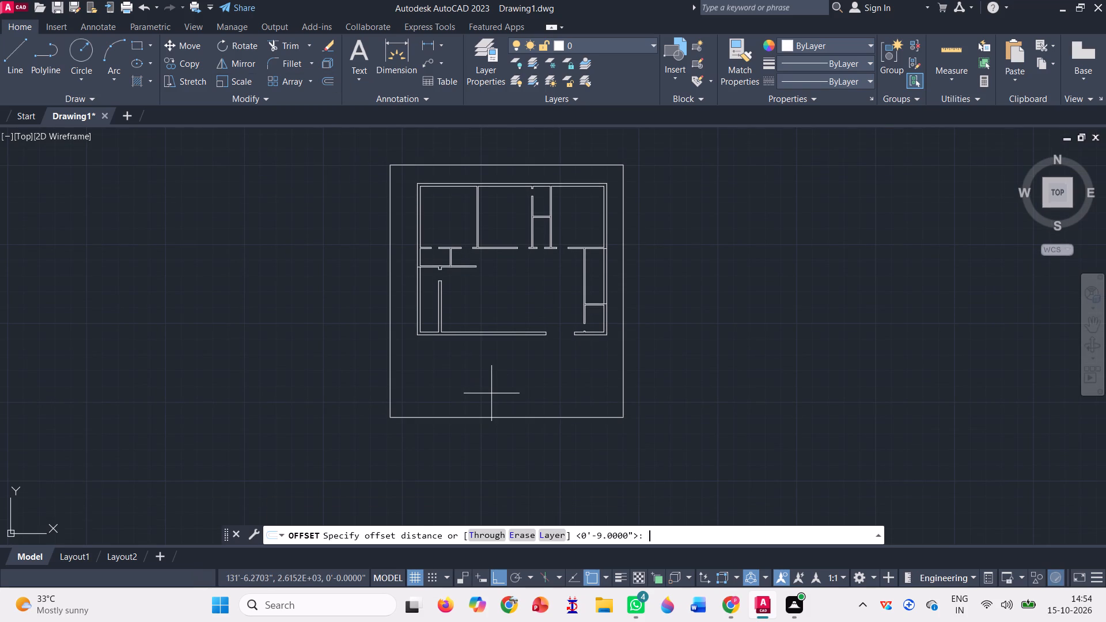
click(391, 408)
click(419, 390)
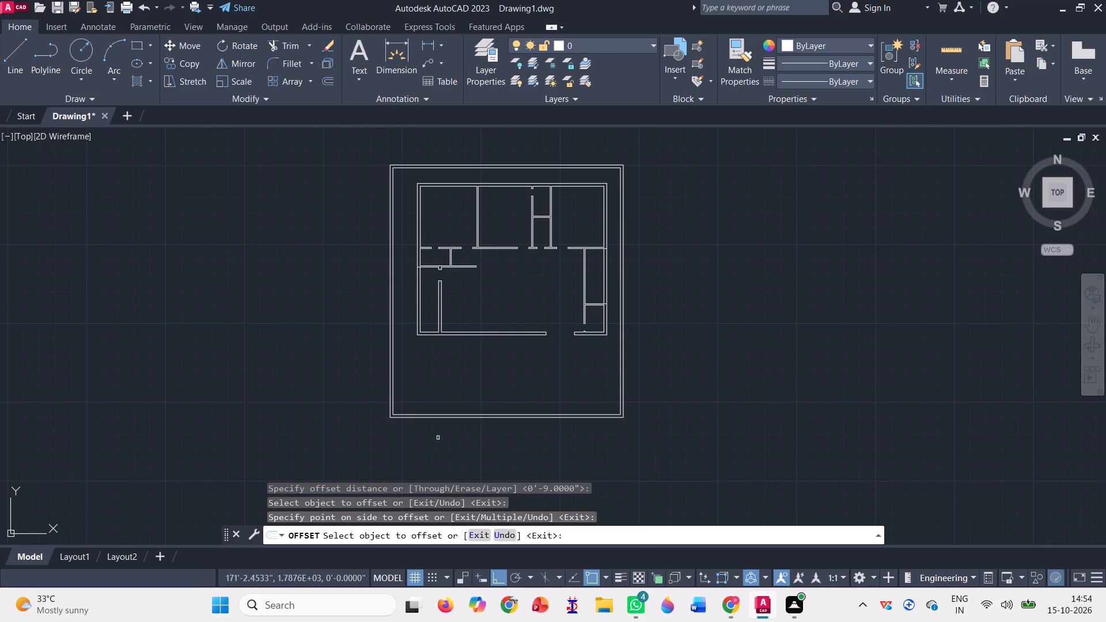
key(Escape)
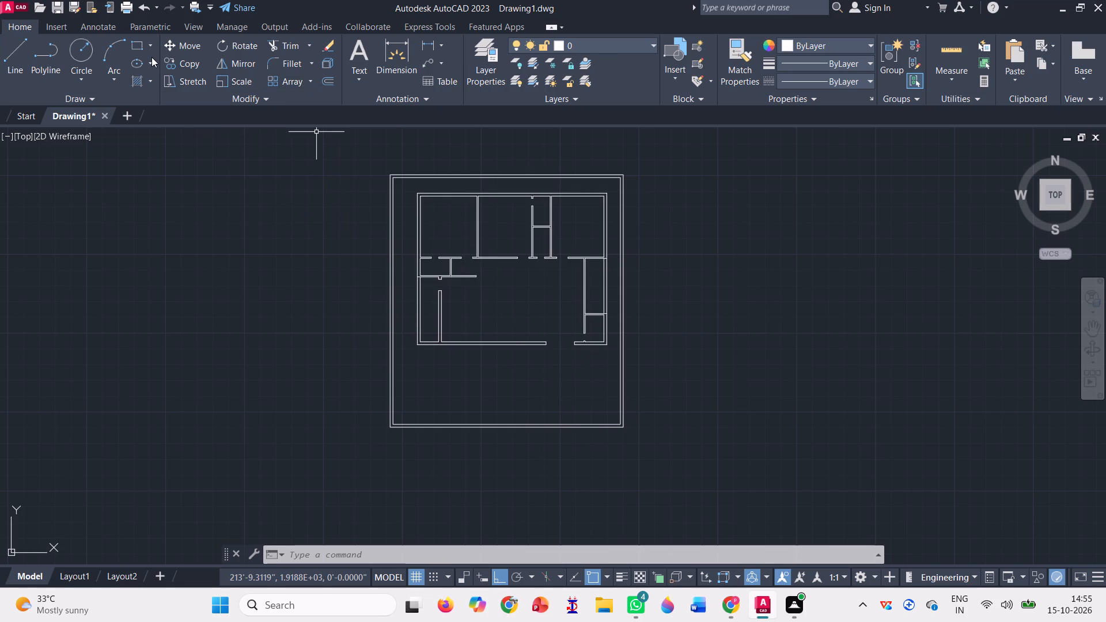
Draw a narrow strip south of the house's southeast outer corner: 10' south, two 1' segments west, and back north to the wall.
click(16, 52)
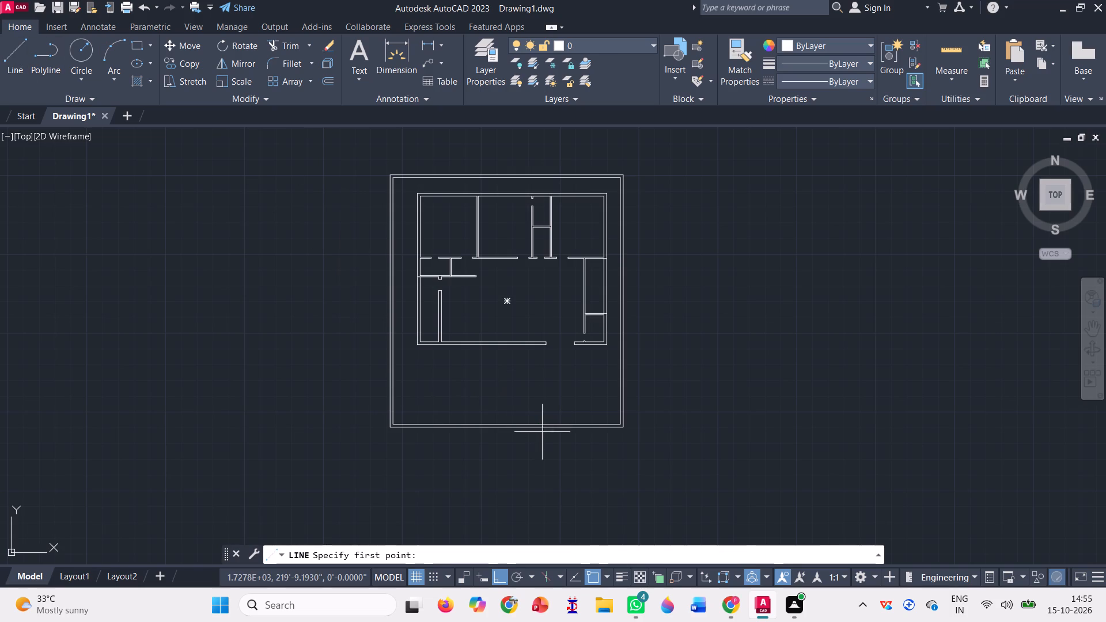
scroll(611, 421, up, 1)
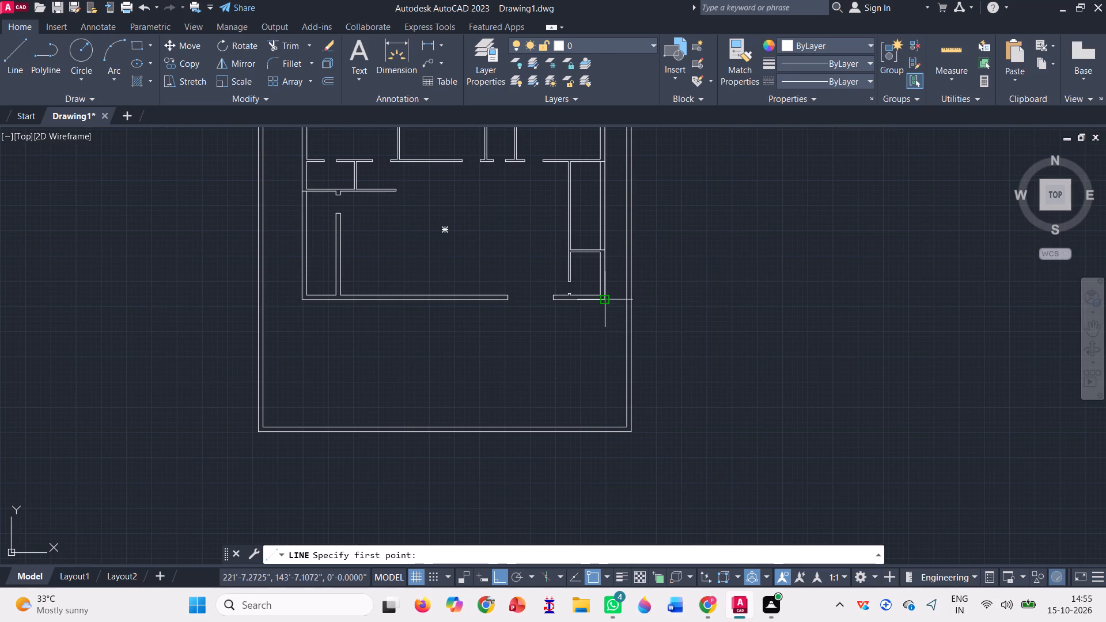
scroll(581, 373, down, 1)
scroll(598, 344, up, 1)
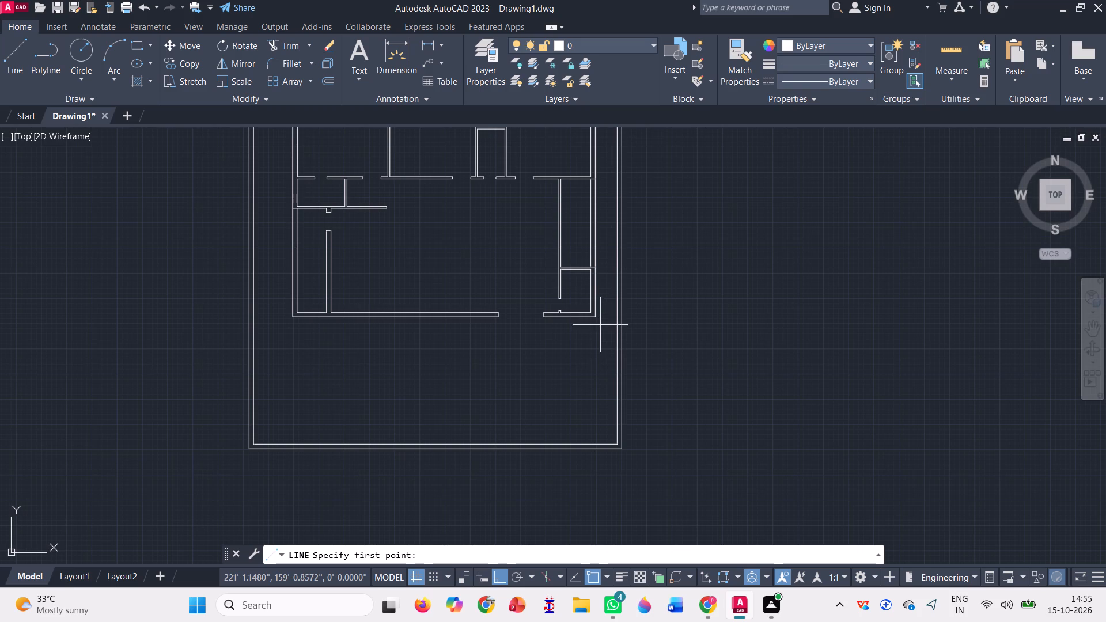
click(596, 316)
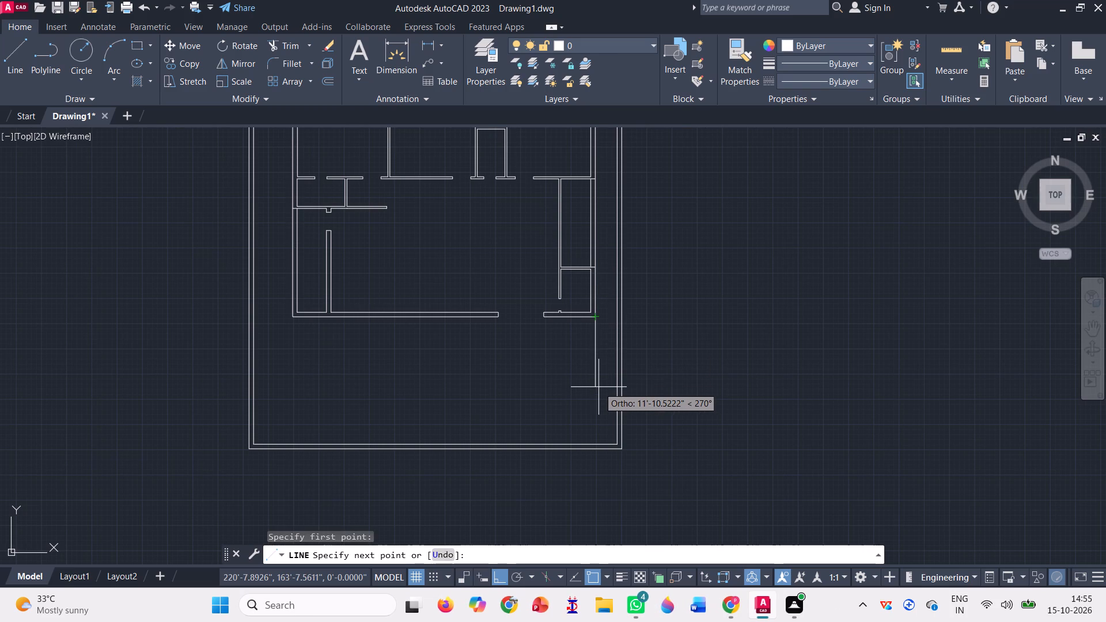
text(10')
key(Return)
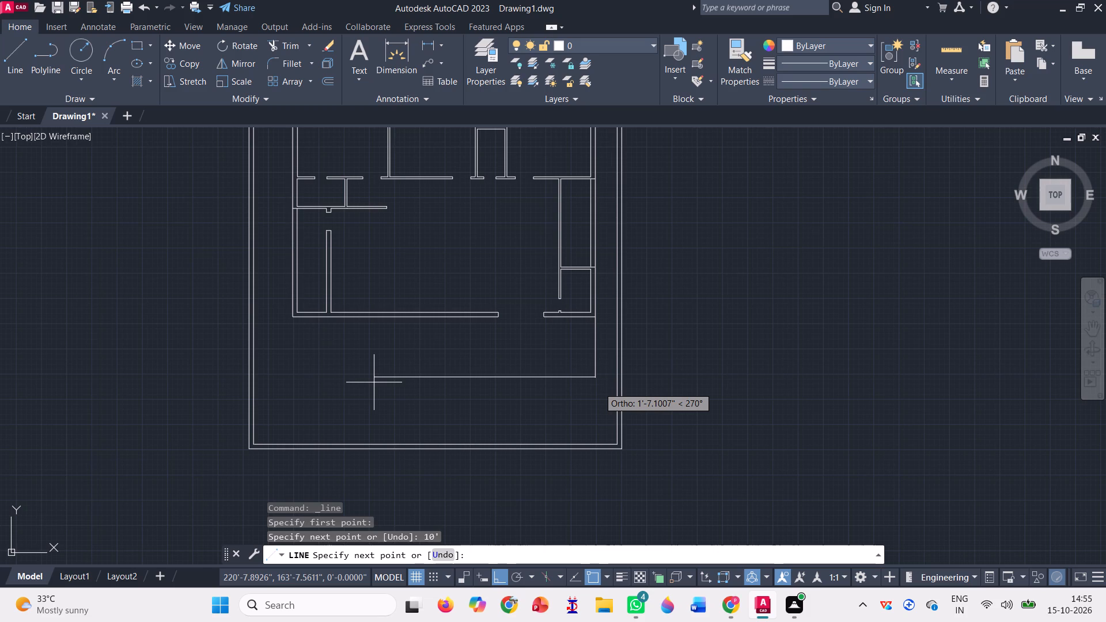
key(6)
key(BackSpace)
text(1')
key(Return)
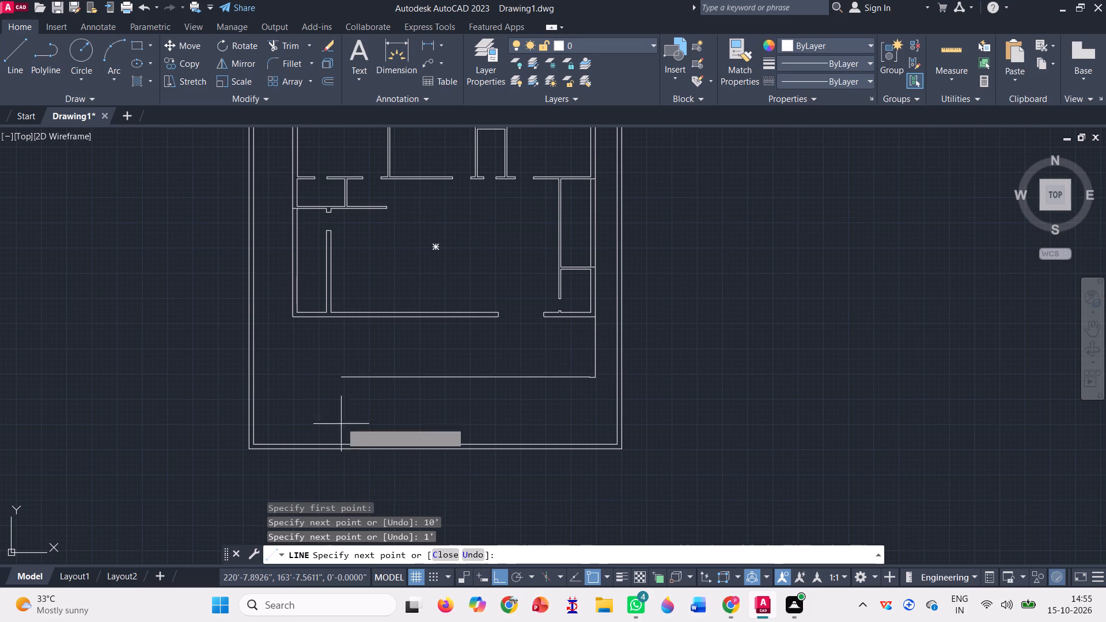
text(1')
key(Return)
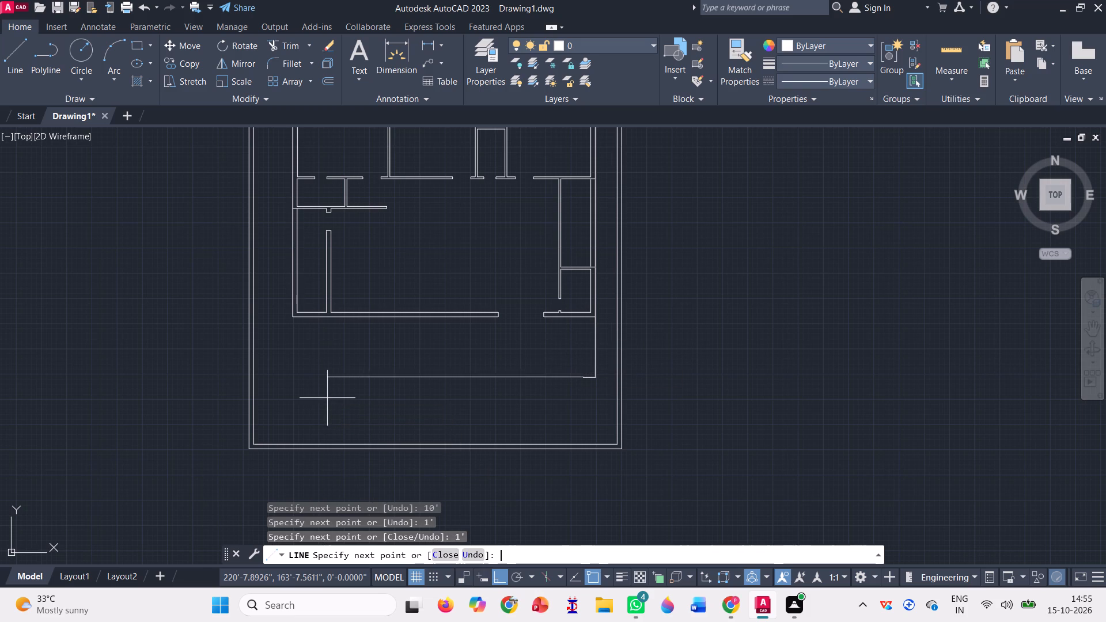
scroll(590, 320, up, 3)
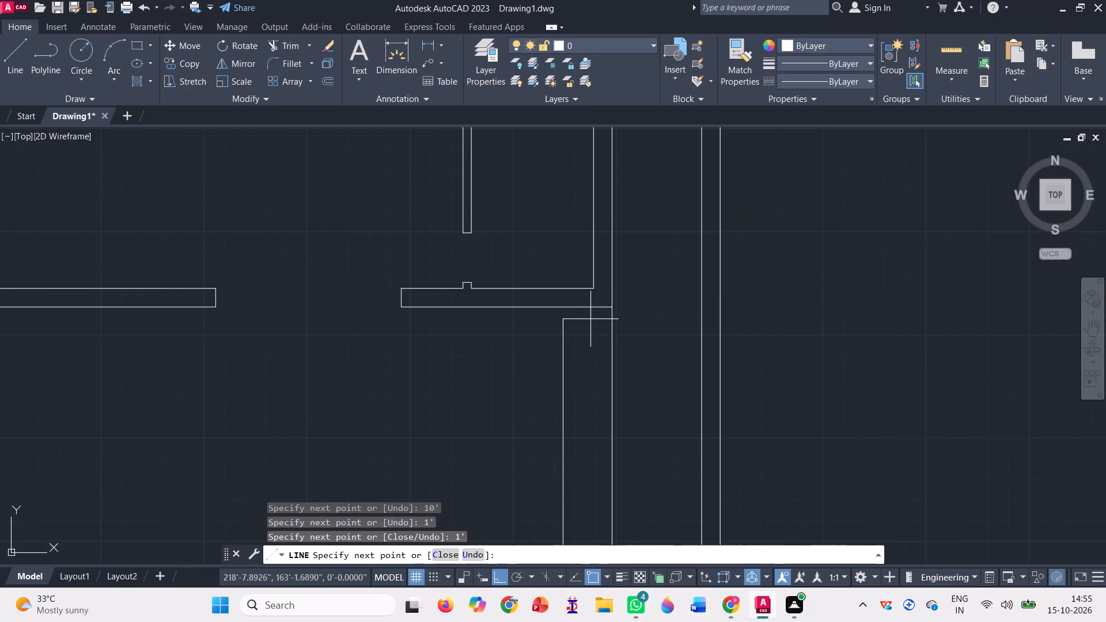
click(561, 306)
scroll(498, 392, down, 1)
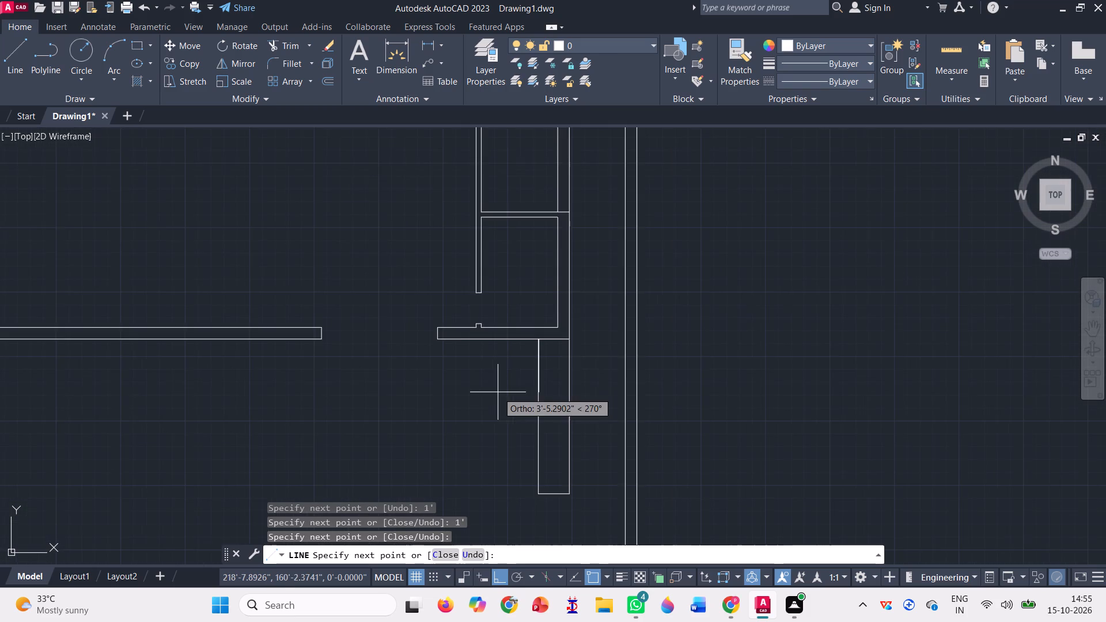
scroll(505, 350, down, 1)
key(space)
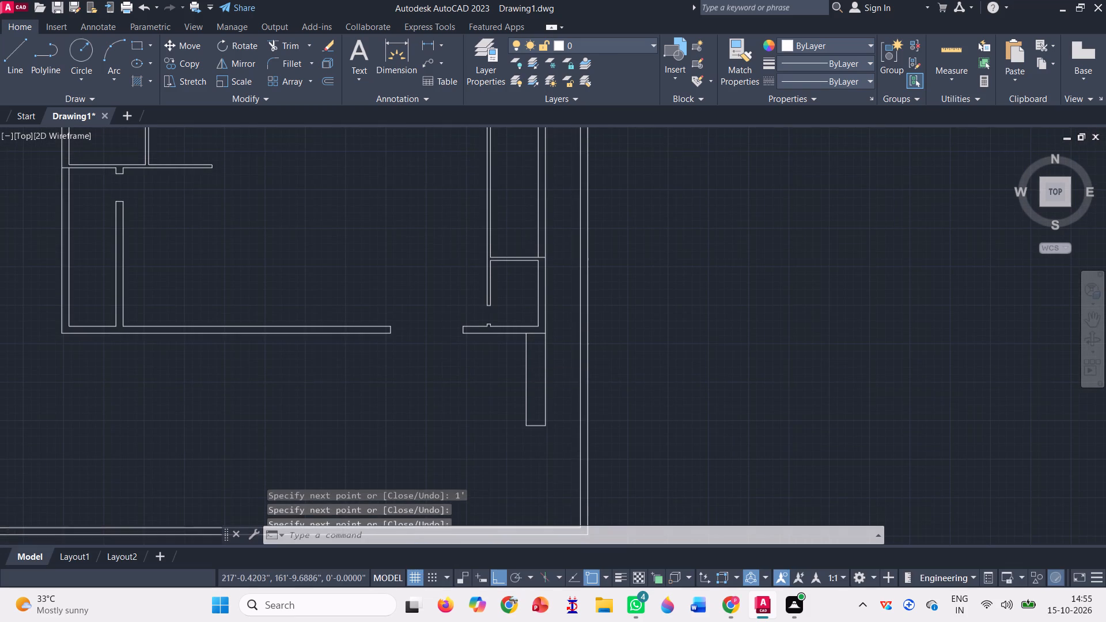
Copy the strip's west side and south end eight times westward at 2' spacing, extending the row past the entrance opening.
click(197, 60)
scroll(520, 464, up, 2)
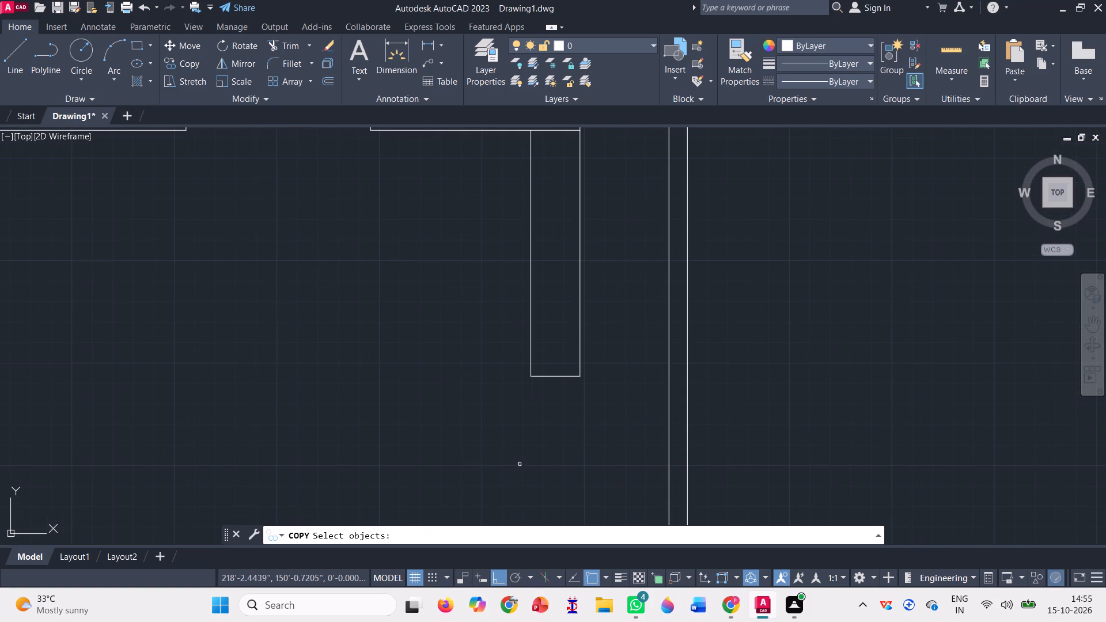
click(551, 400)
click(489, 322)
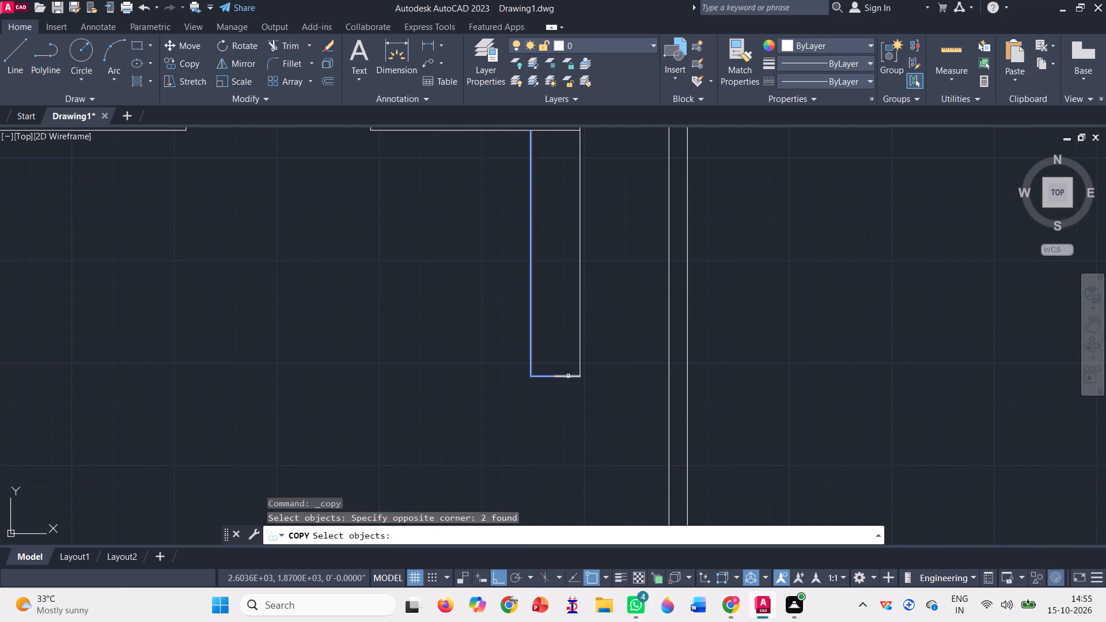
click(568, 376)
key(space)
scroll(574, 382, up, 2)
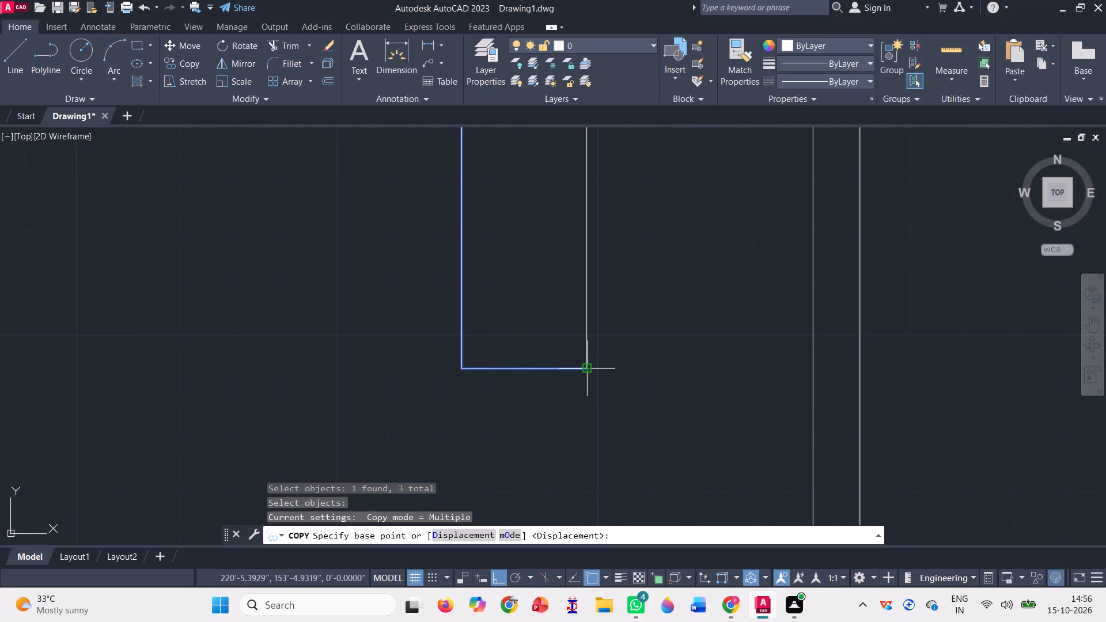
click(589, 370)
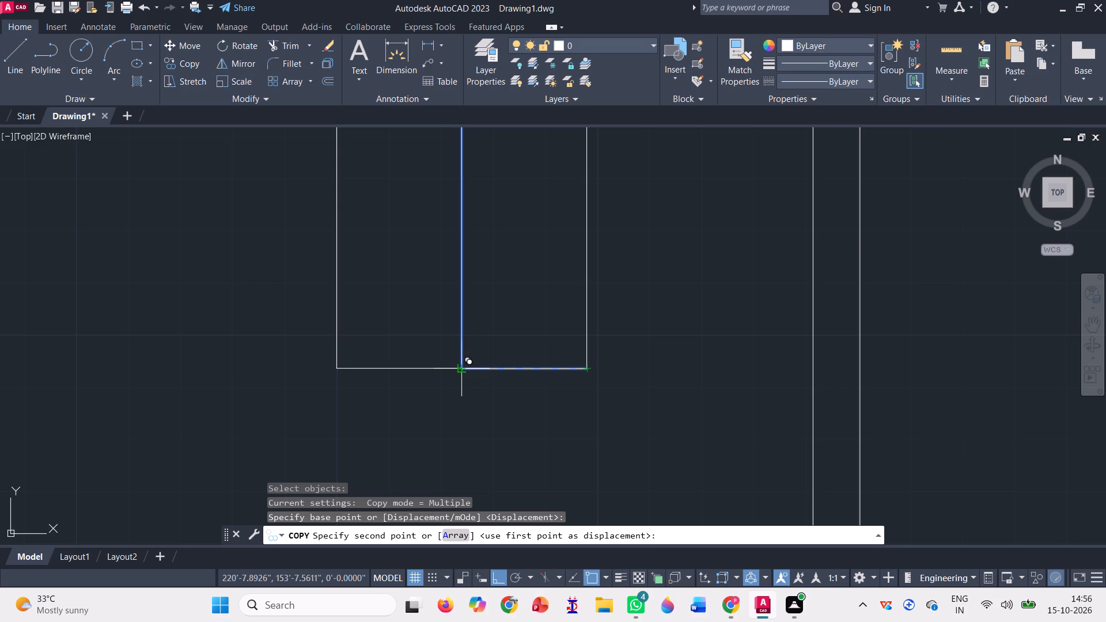
click(458, 367)
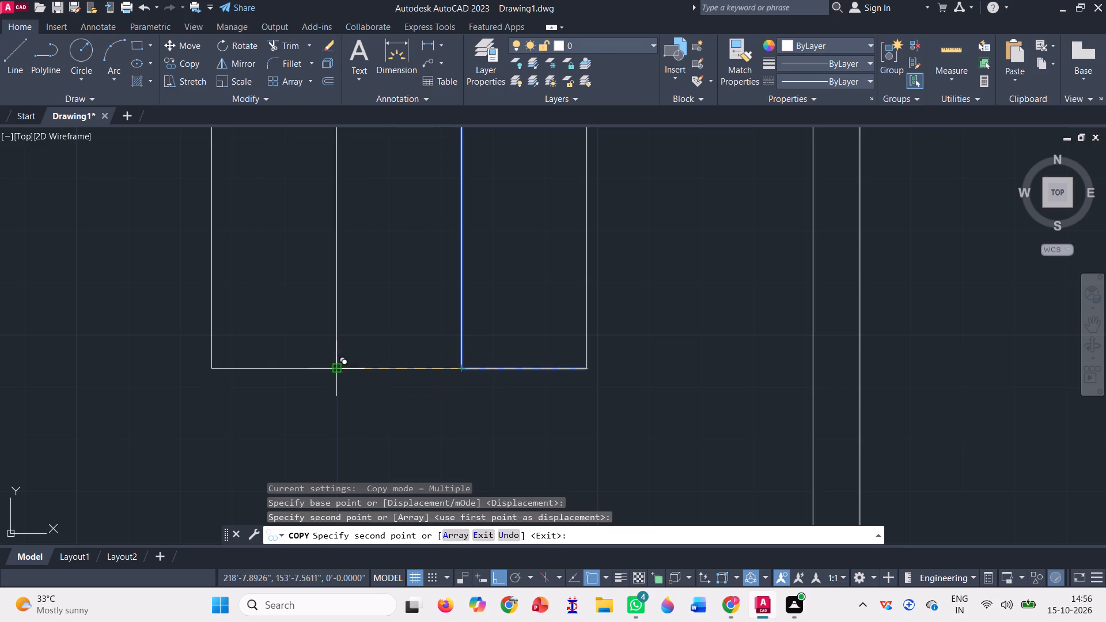
click(338, 371)
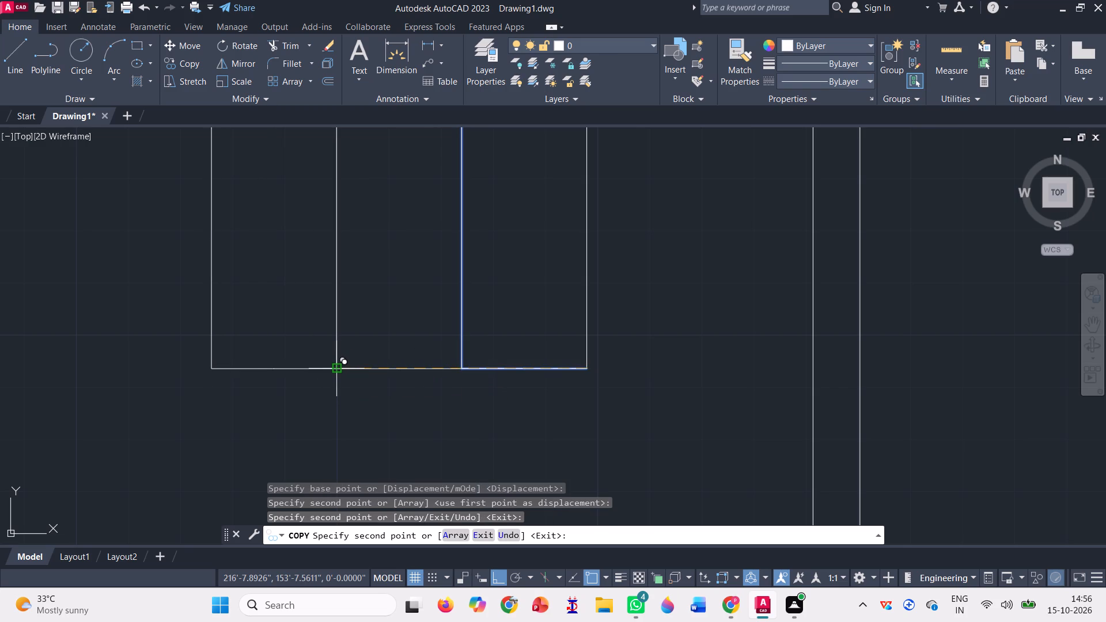
scroll(338, 371, down, 4)
scroll(320, 370, up, 2)
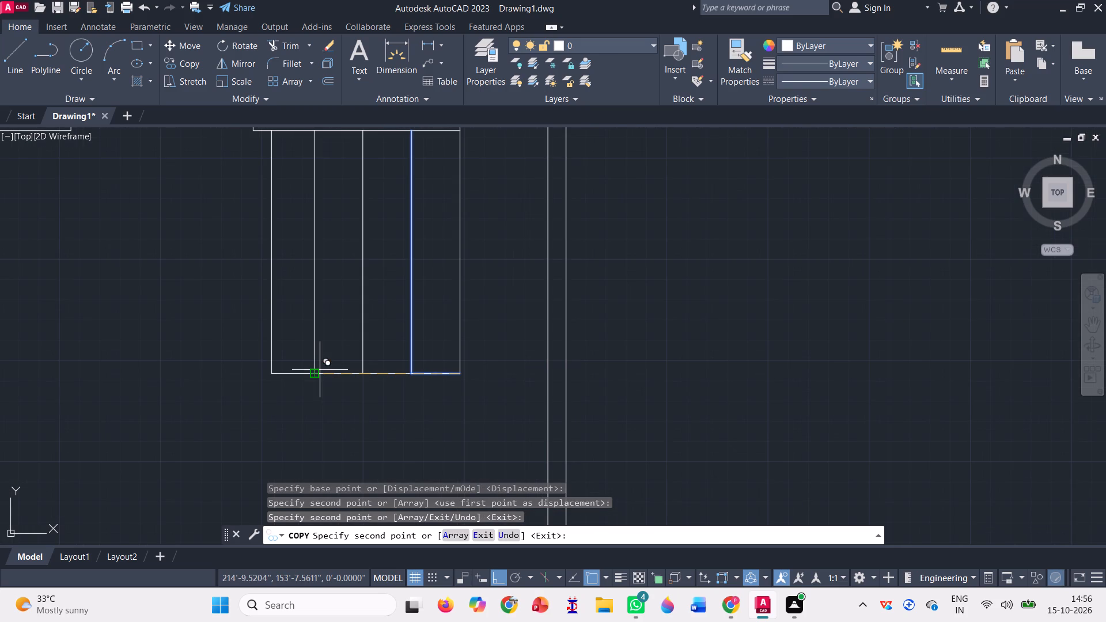
click(315, 377)
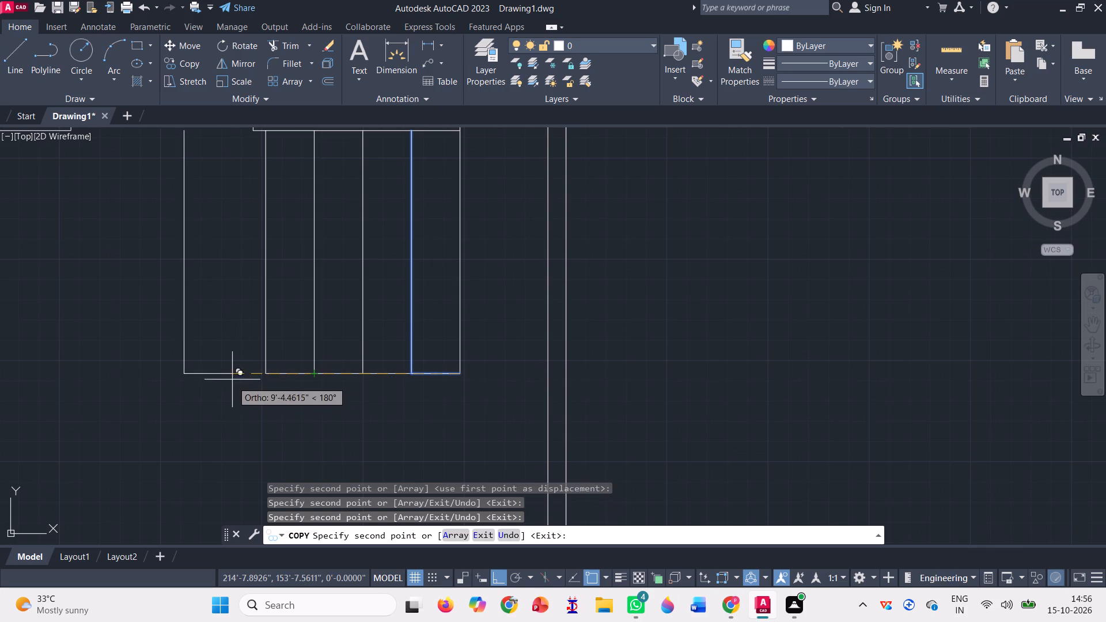
click(267, 376)
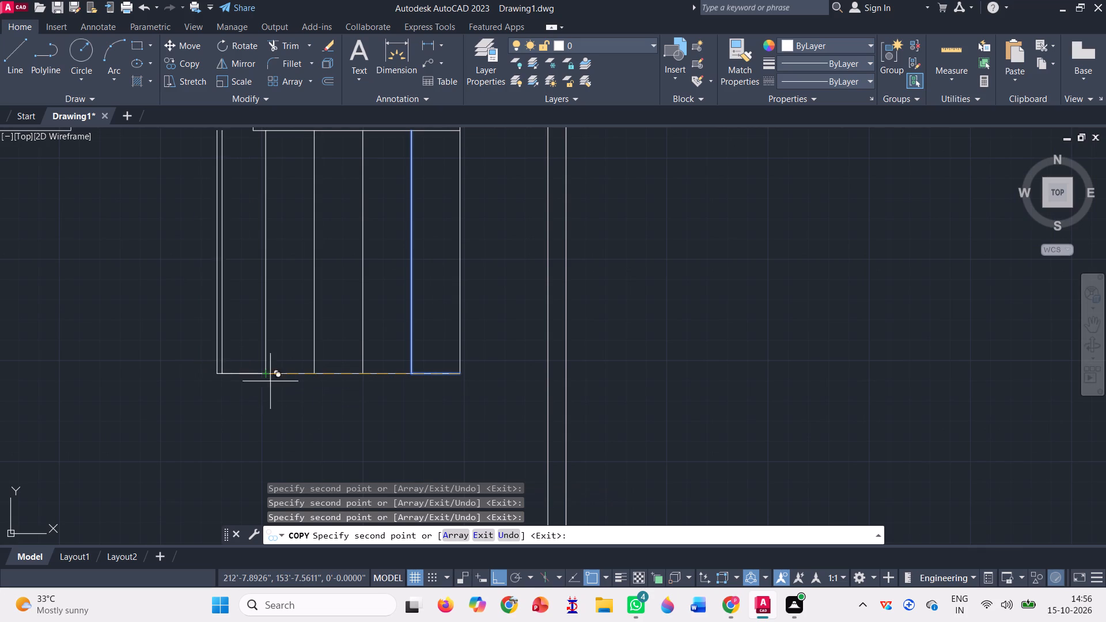
scroll(323, 410, down, 2)
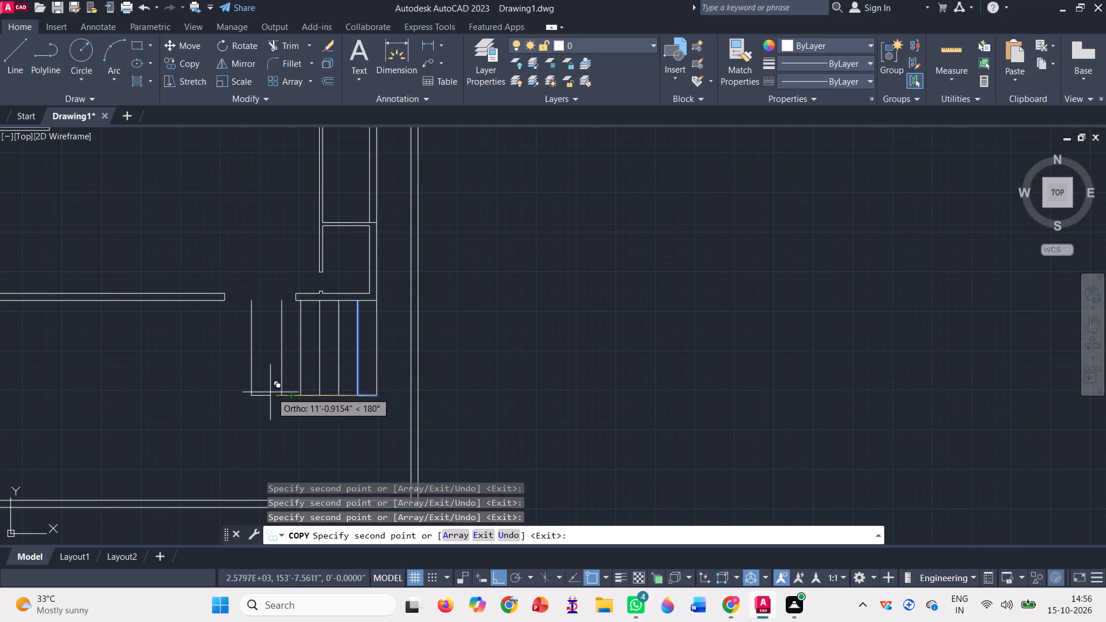
scroll(270, 392, up, 1)
click(286, 399)
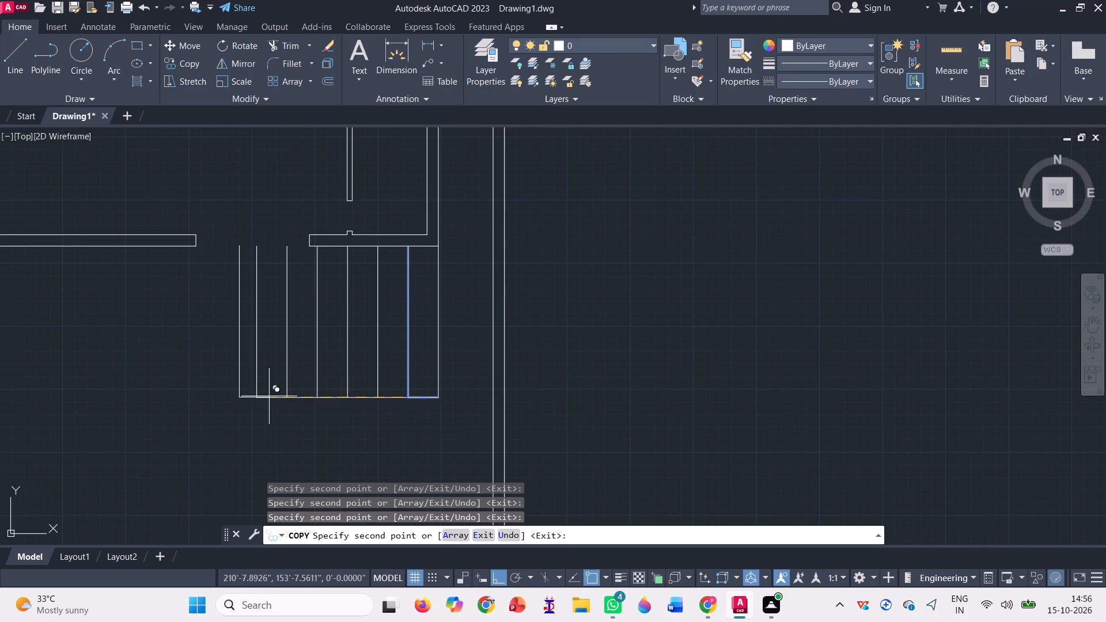
click(253, 393)
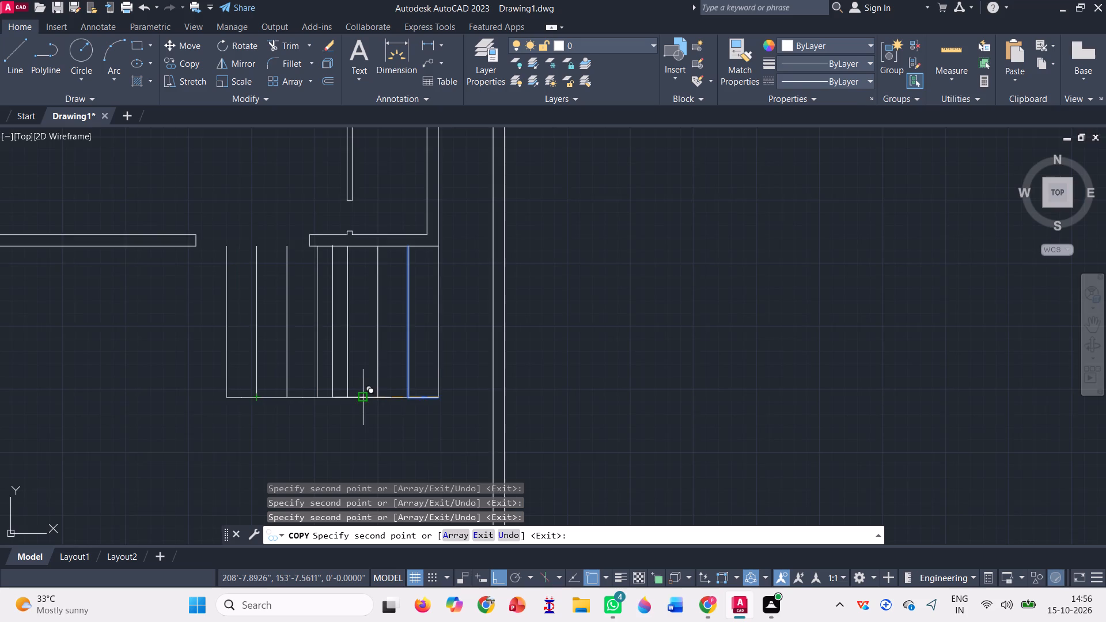
scroll(362, 393, down, 2)
scroll(297, 395, up, 2)
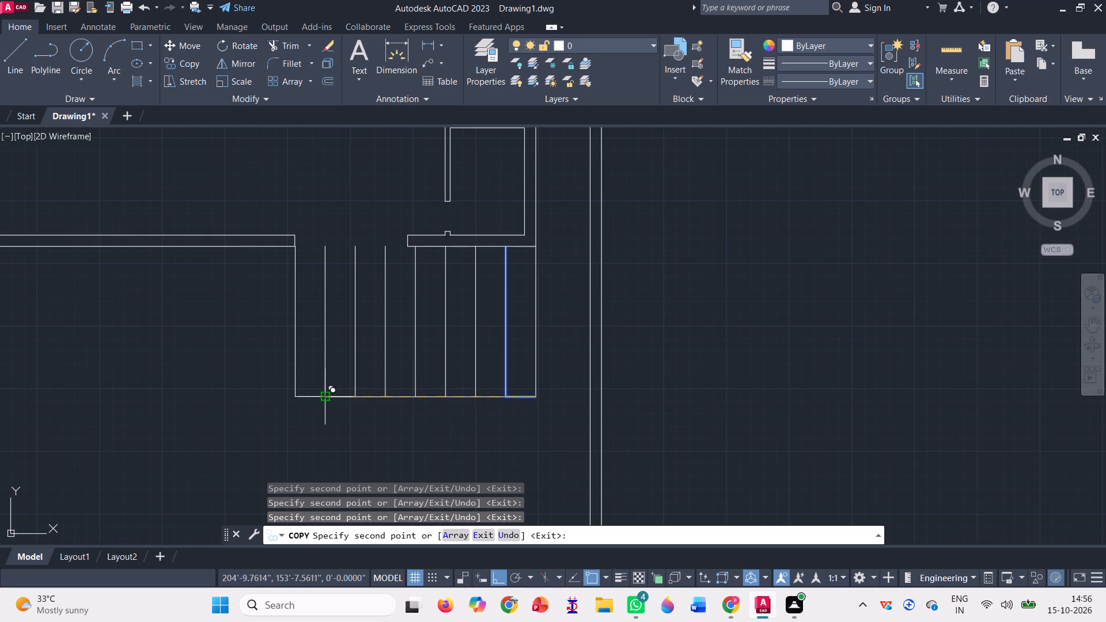
click(325, 397)
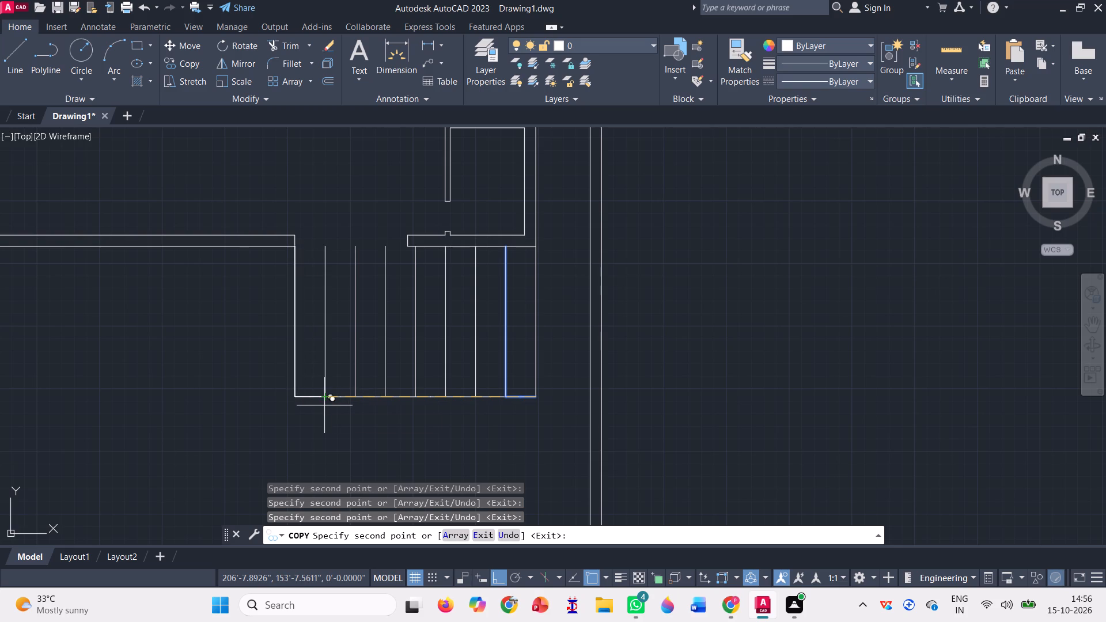
scroll(322, 405, up, 2)
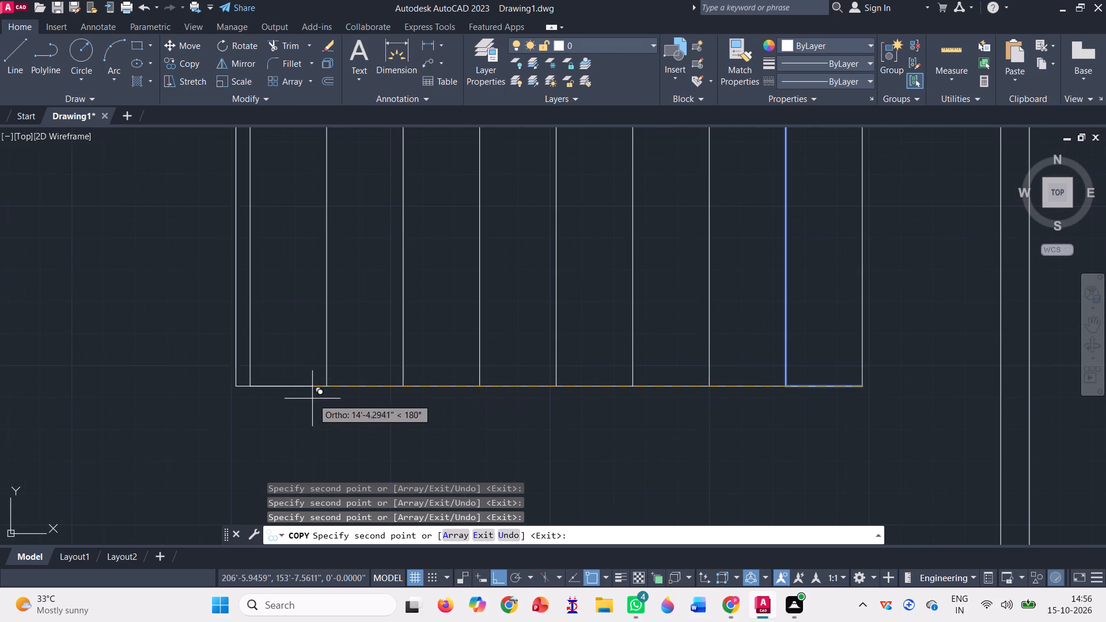
scroll(444, 386, down, 1)
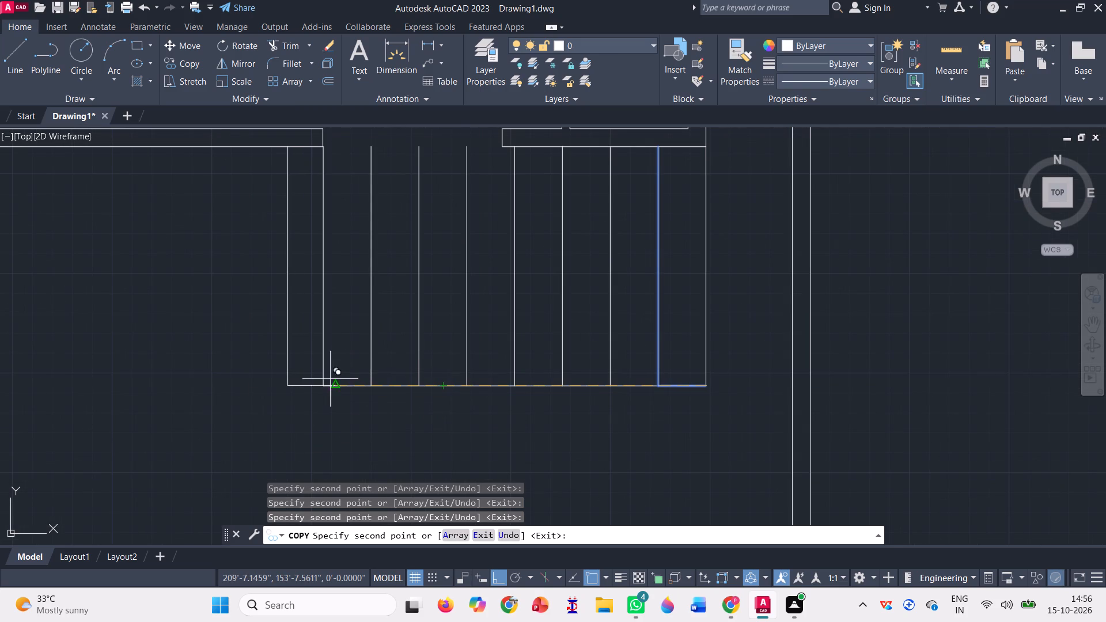
click(324, 385)
key(space)
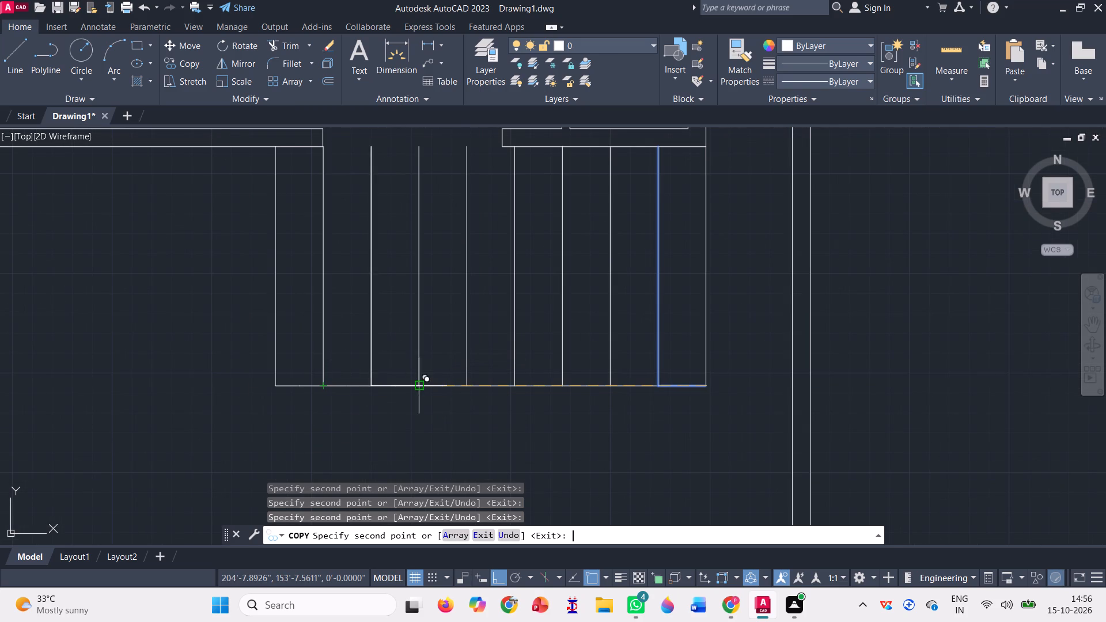
Draw a line along the strips' north ends, from the westernmost divider to the first divider west of the house corner.
scroll(387, 390, down, 2)
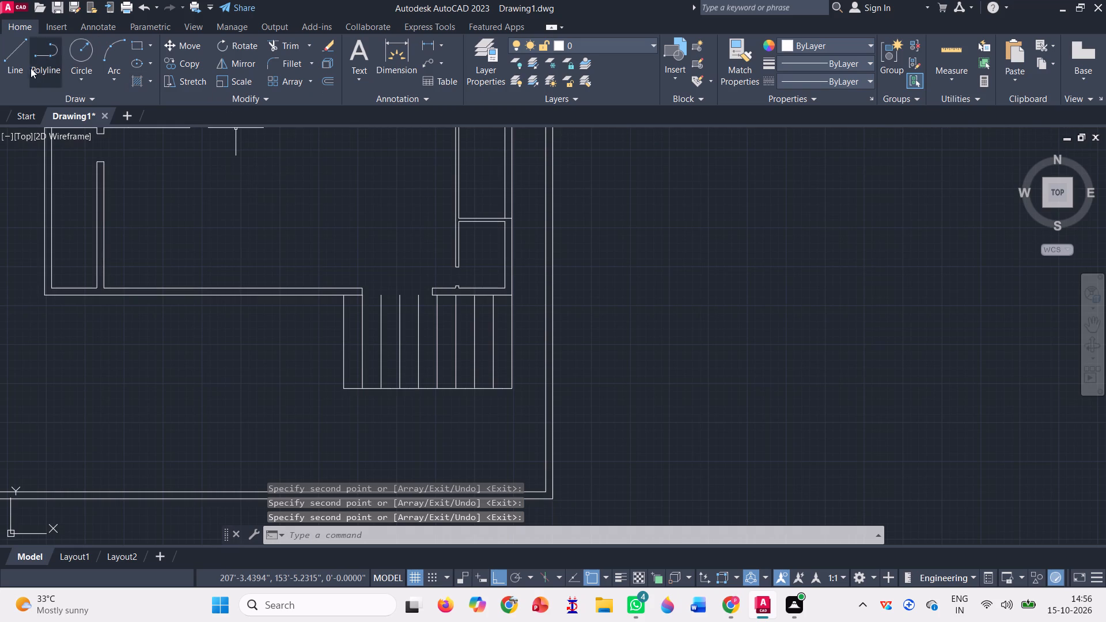
click(3, 55)
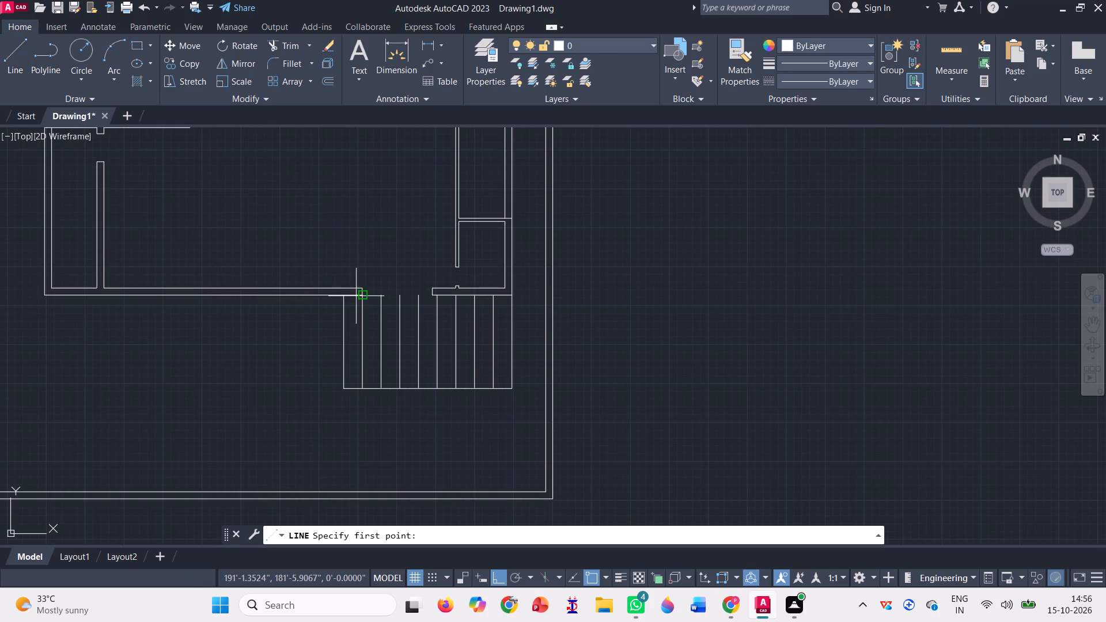
scroll(356, 295, up, 3)
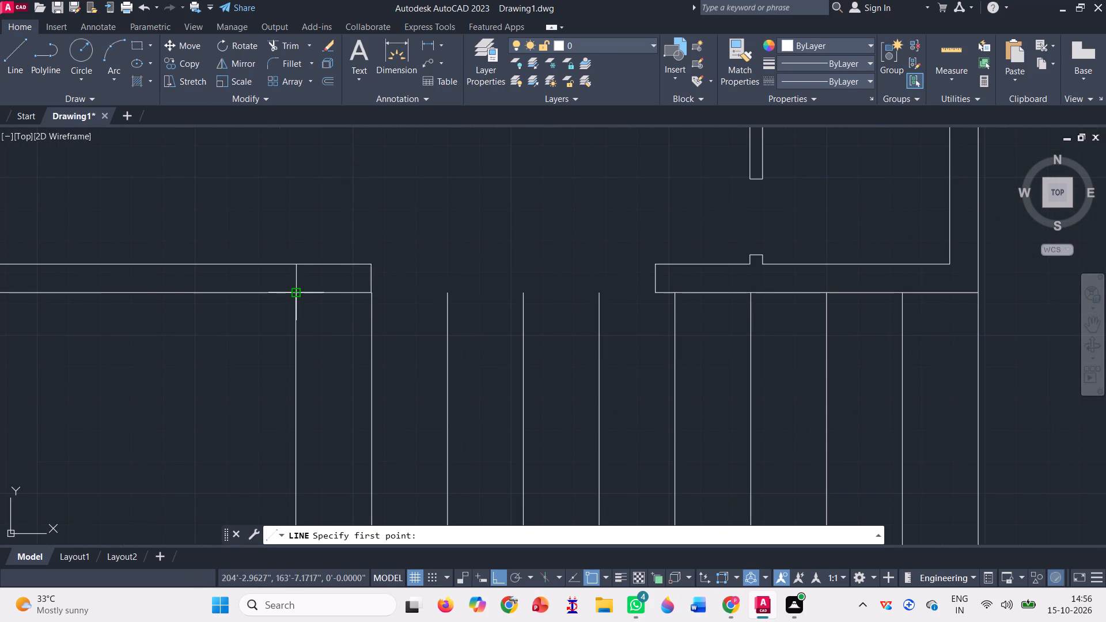
click(294, 288)
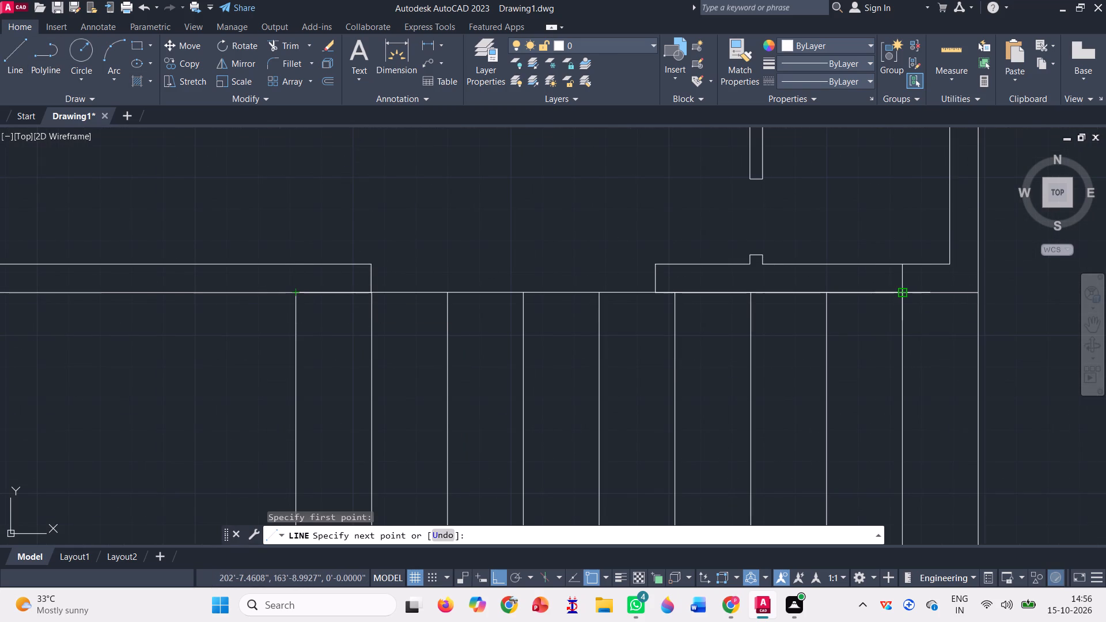
click(902, 289)
key(space)
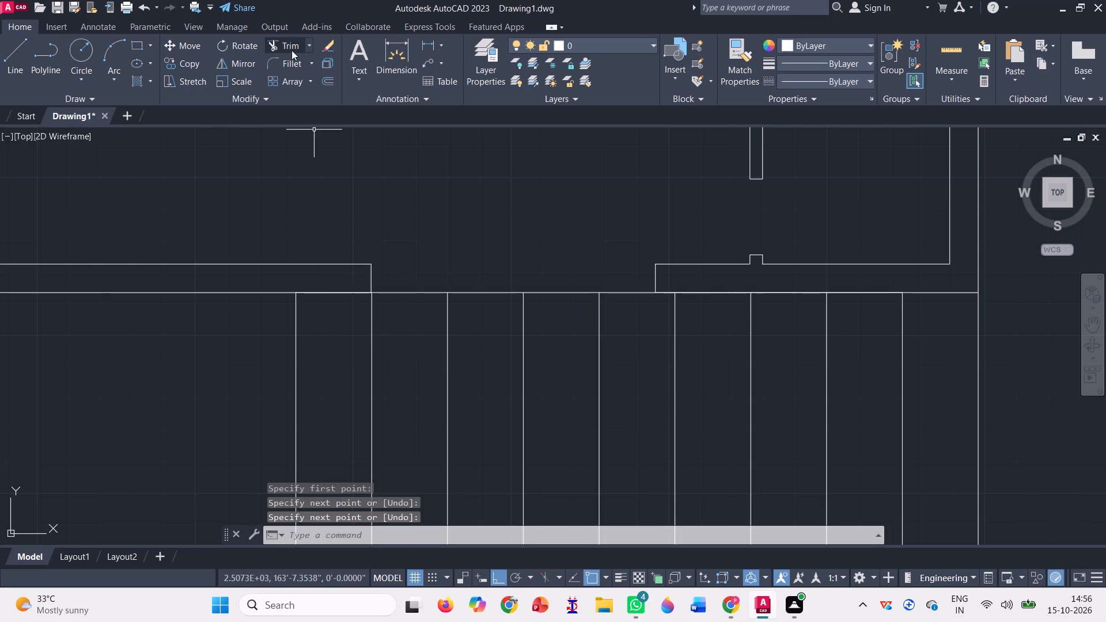
Trim away the two jamb lines of the existing entrance opening in the house's south wall.
click(291, 48)
click(345, 278)
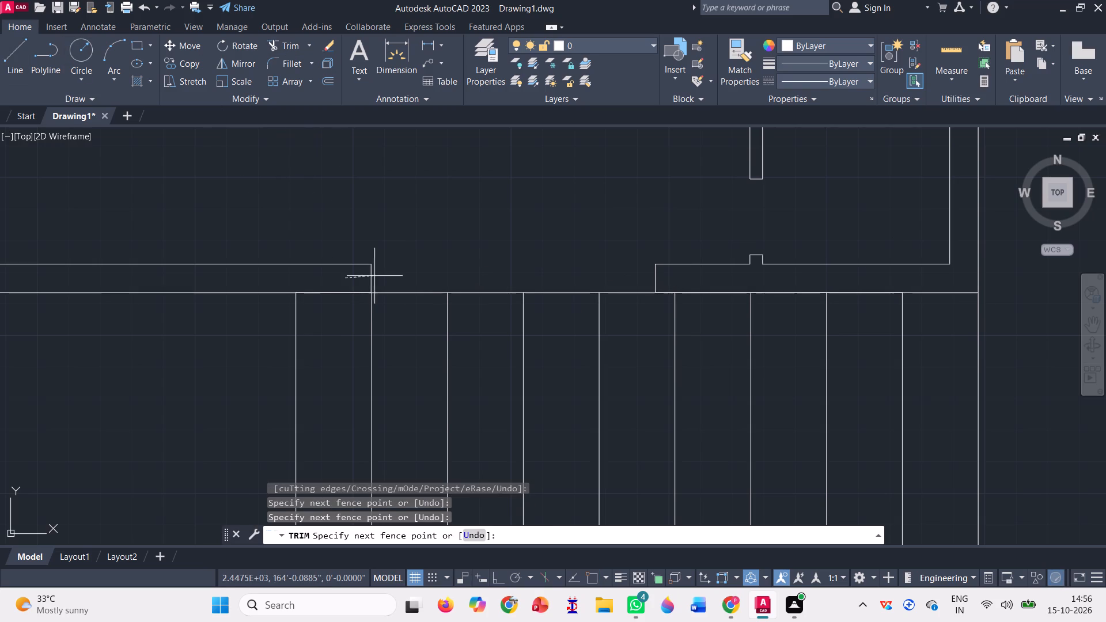
click(692, 279)
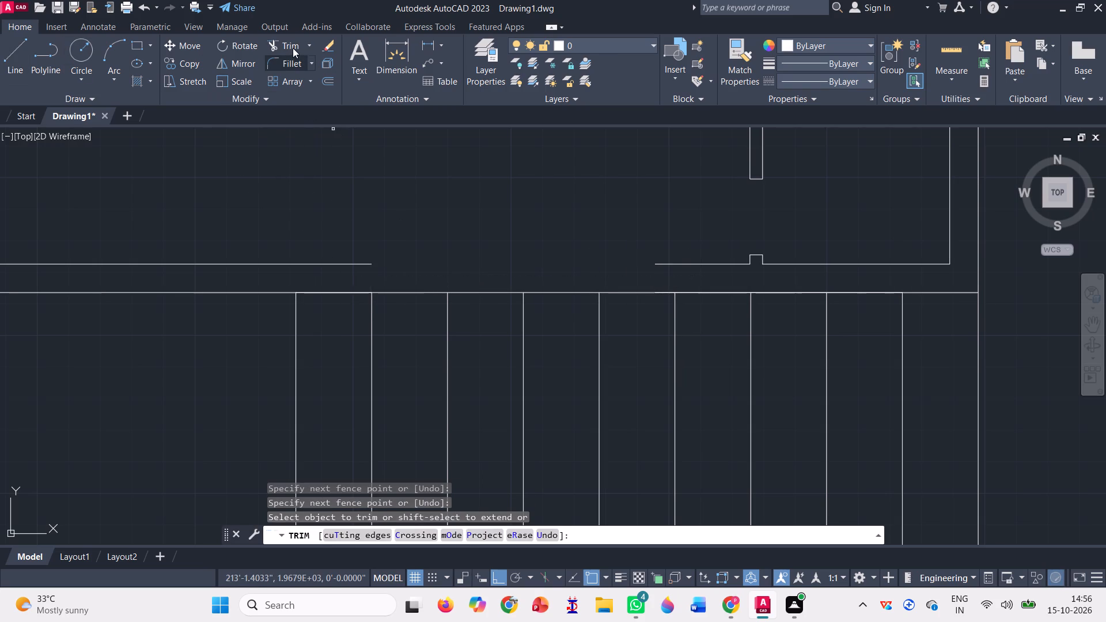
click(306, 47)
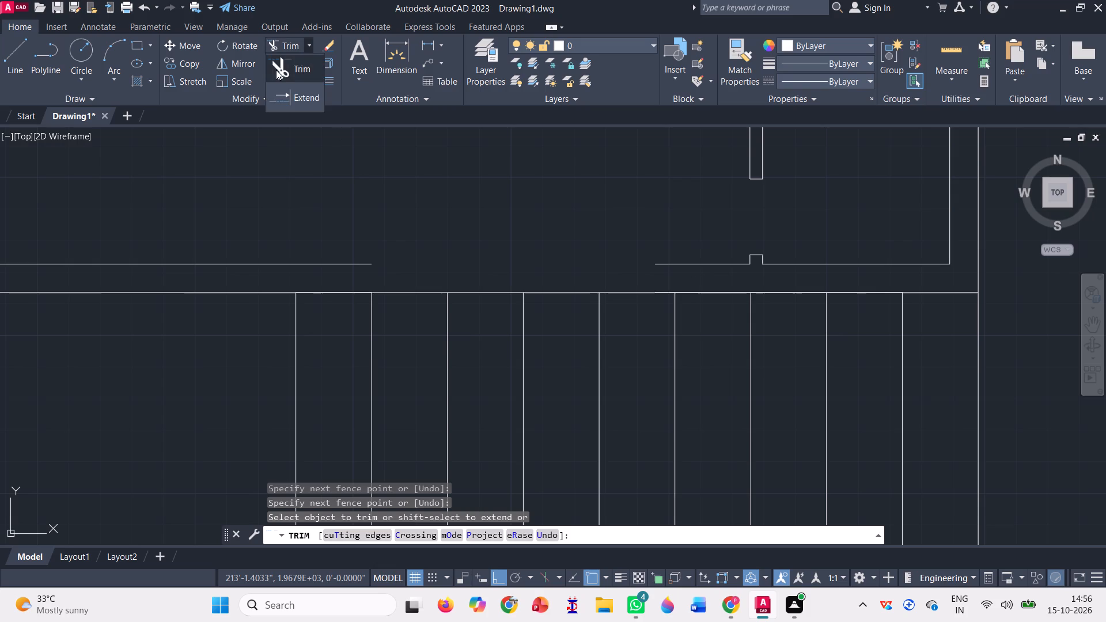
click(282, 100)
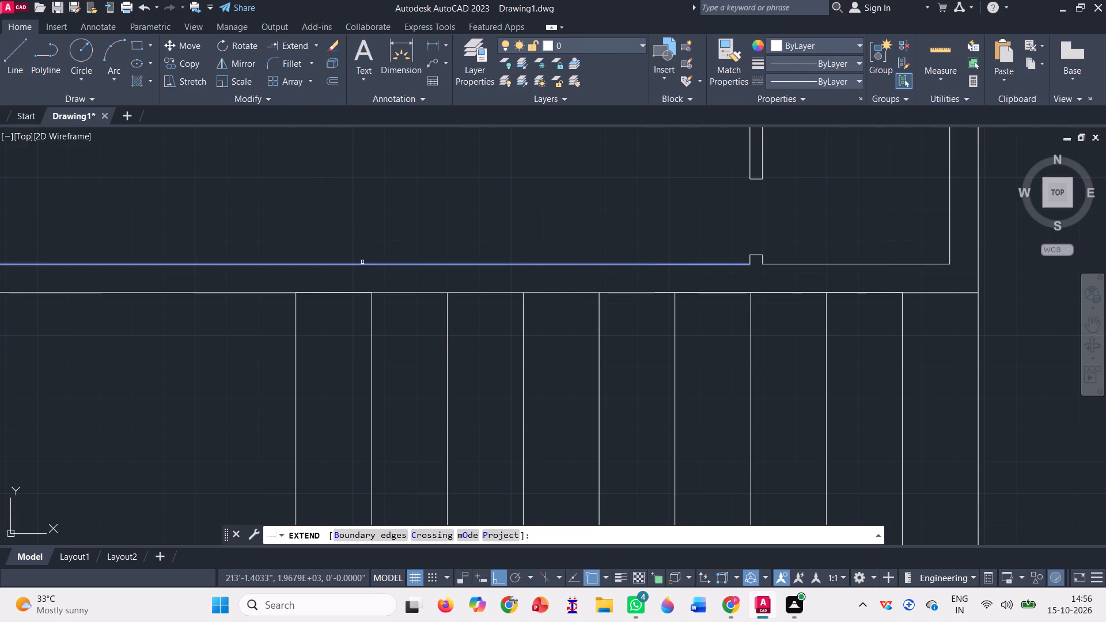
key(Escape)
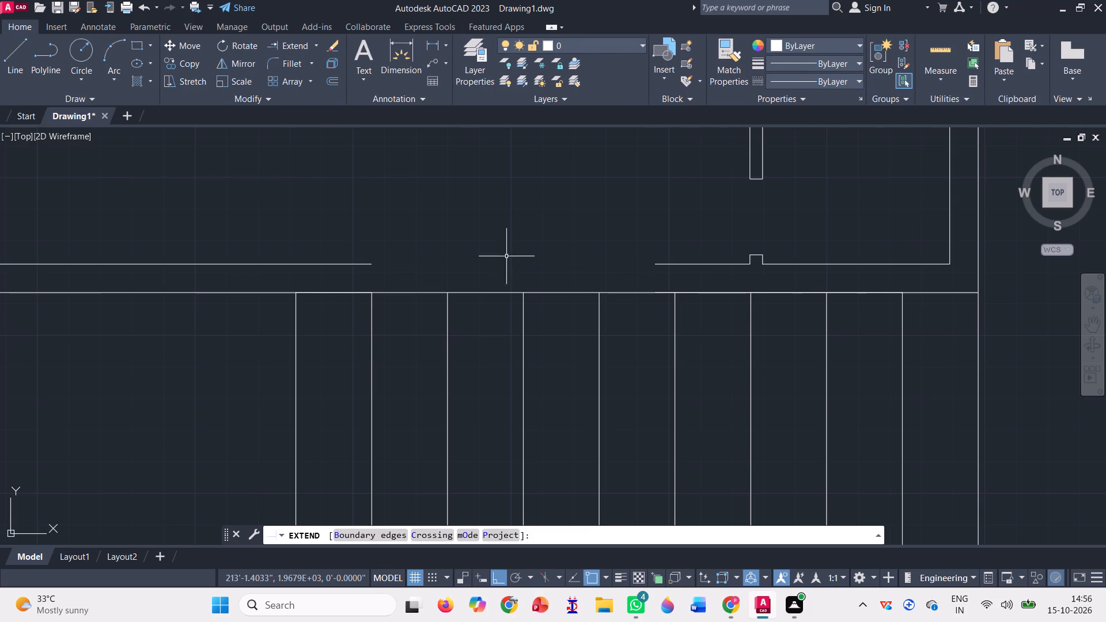
Trim away the south wall's inner line between the western interior partition and the old entrance opening.
scroll(645, 270, down, 3)
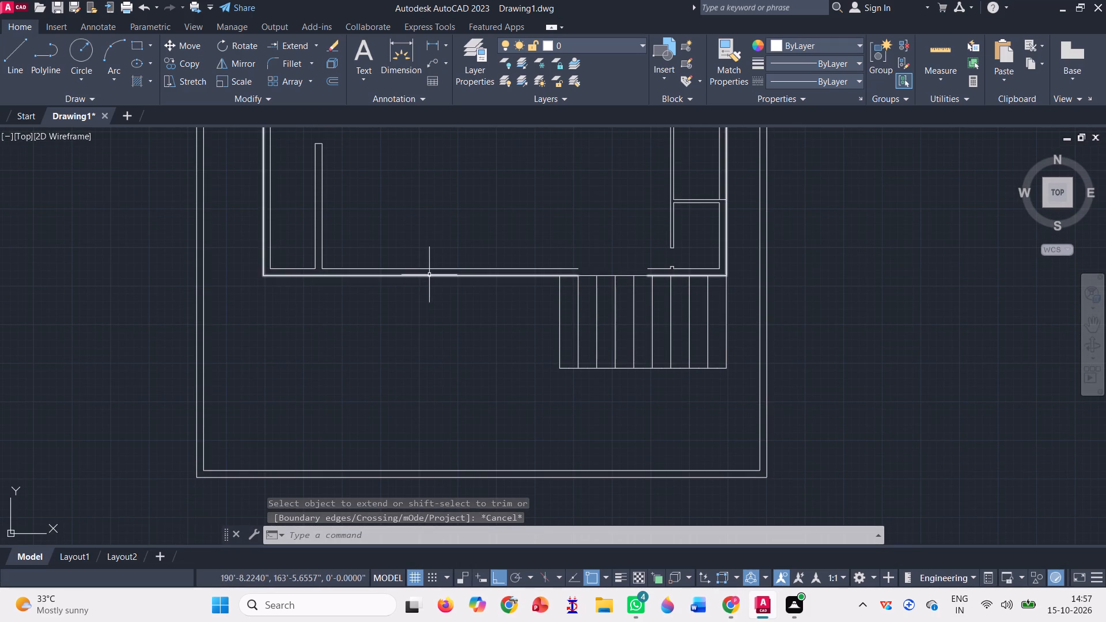
click(314, 51)
click(302, 70)
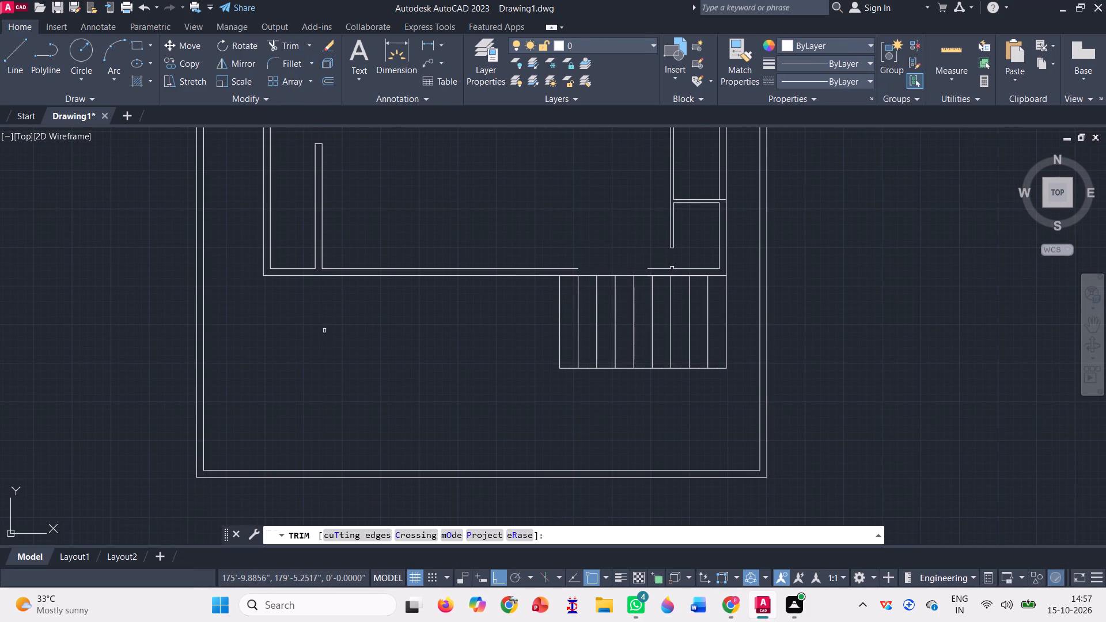
scroll(407, 276, up, 3)
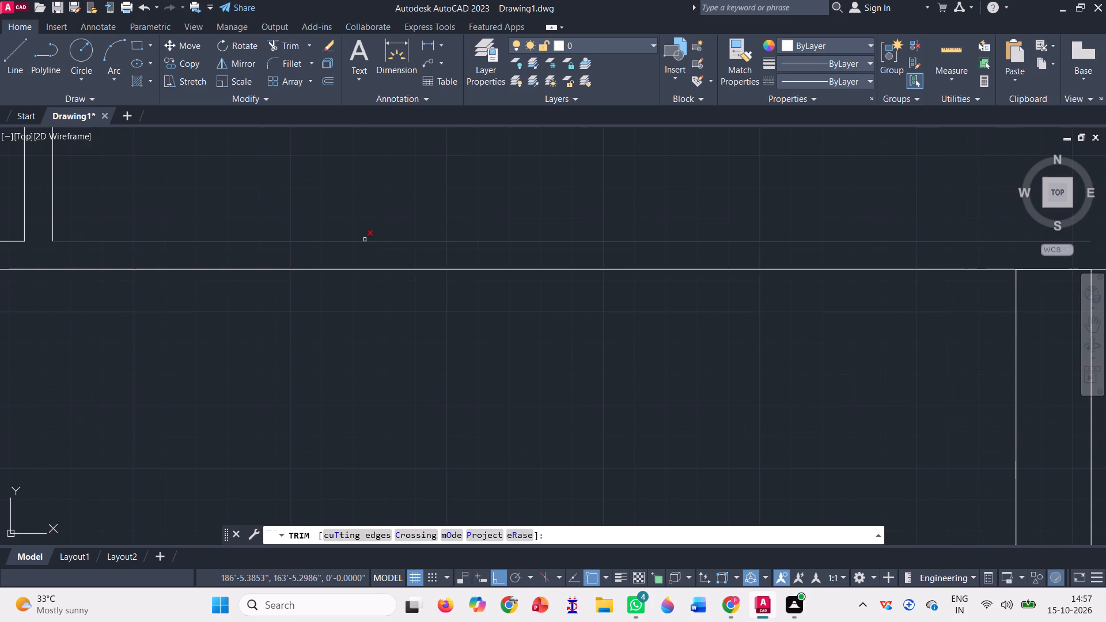
click(368, 241)
scroll(368, 242, down, 2)
key(Escape)
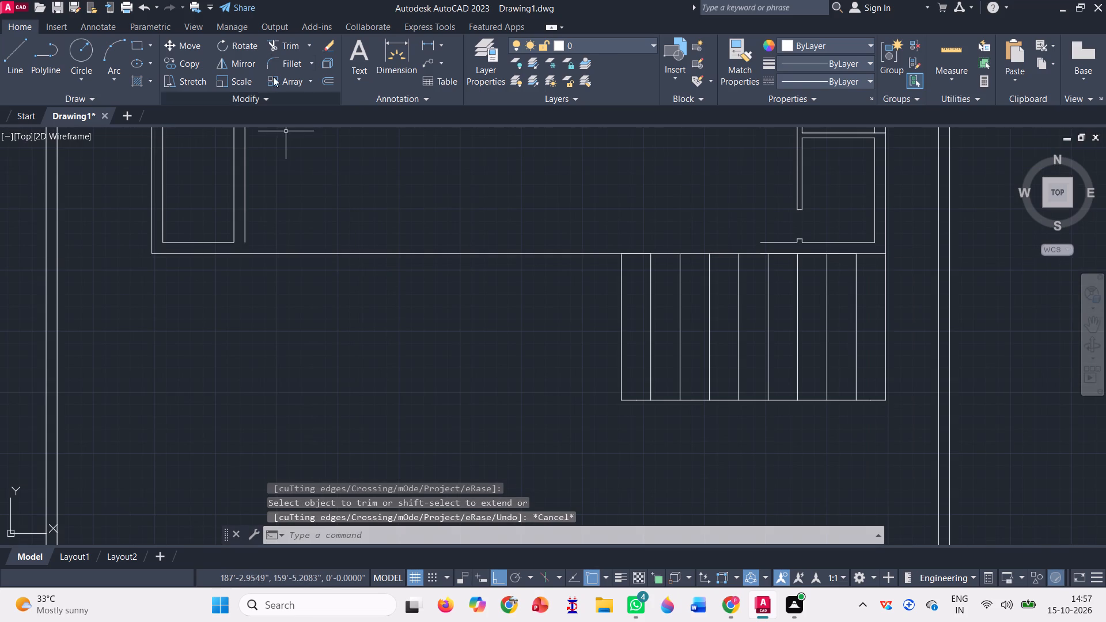
Extend the south wall's remaining inner line east of the old opening westward to the house's outer west wall line.
click(308, 39)
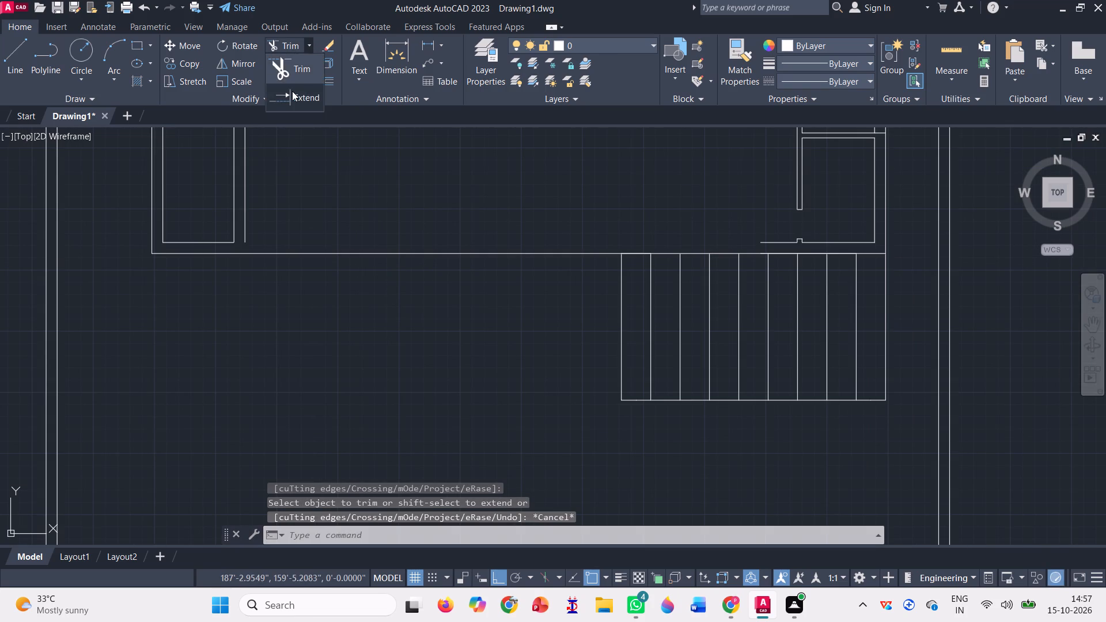
click(292, 91)
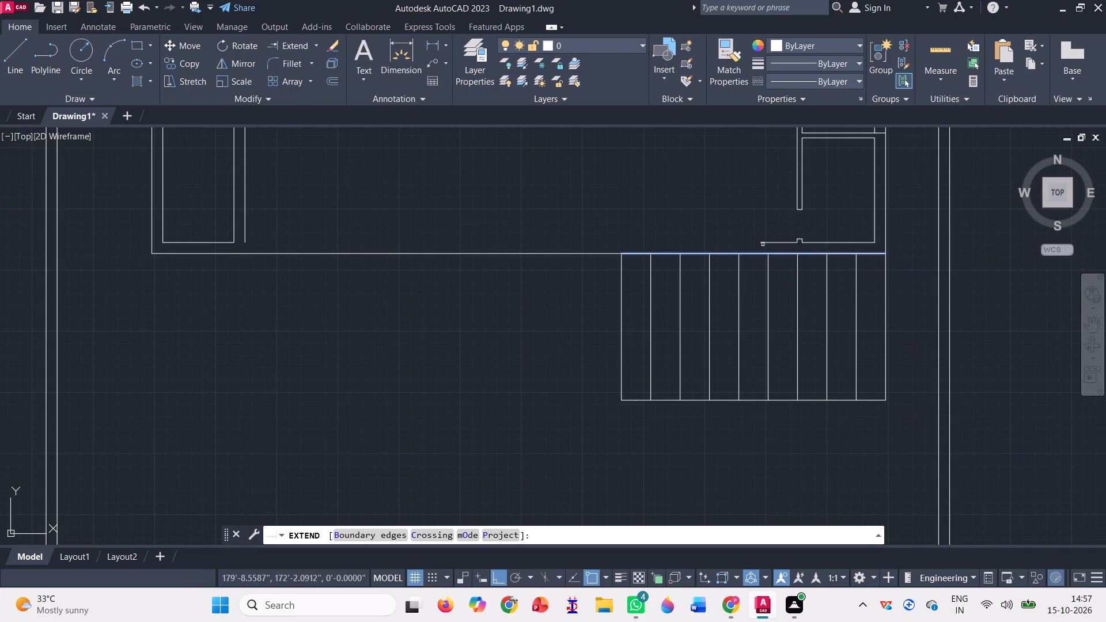
scroll(761, 241, up, 2)
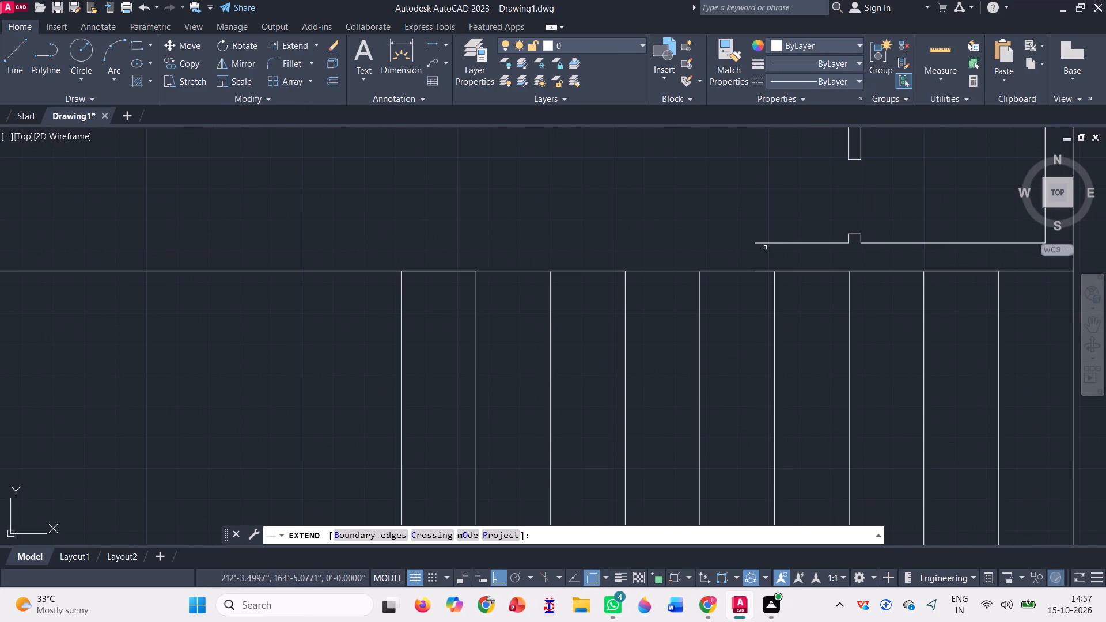
click(757, 241)
scroll(757, 241, down, 2)
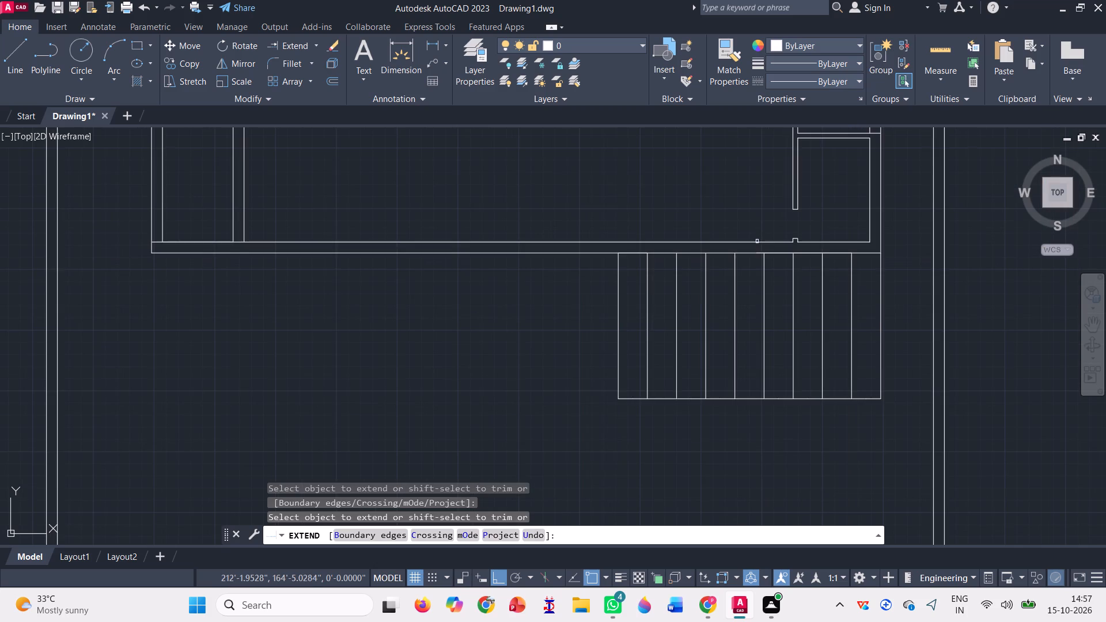
key(Escape)
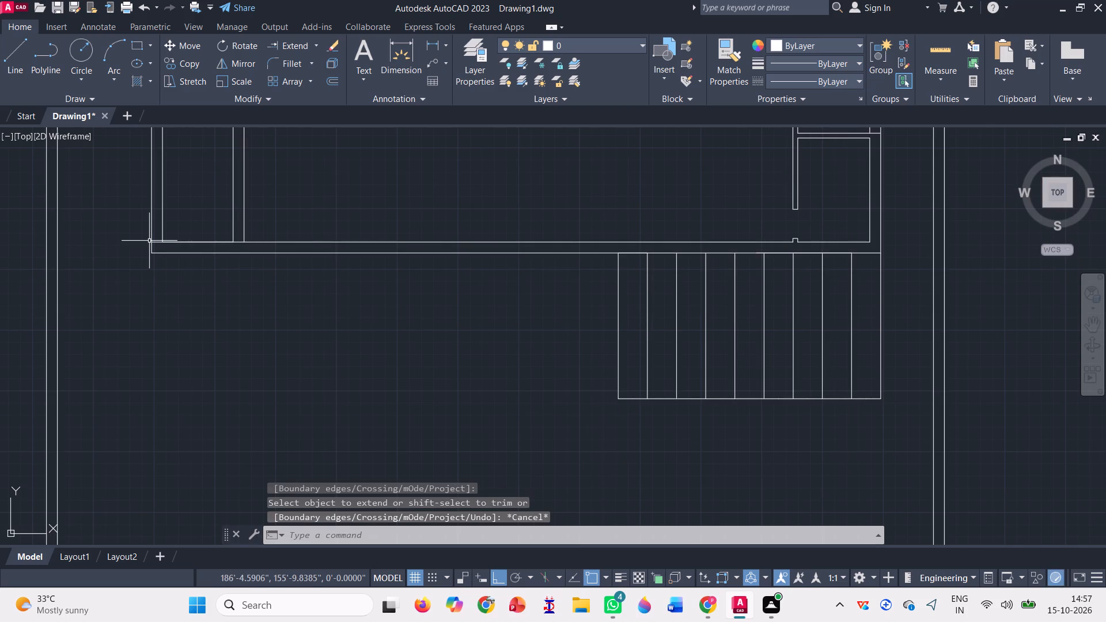
Trim the extended inner line where it crosses the west wall's thickness and the western interior partition.
click(320, 48)
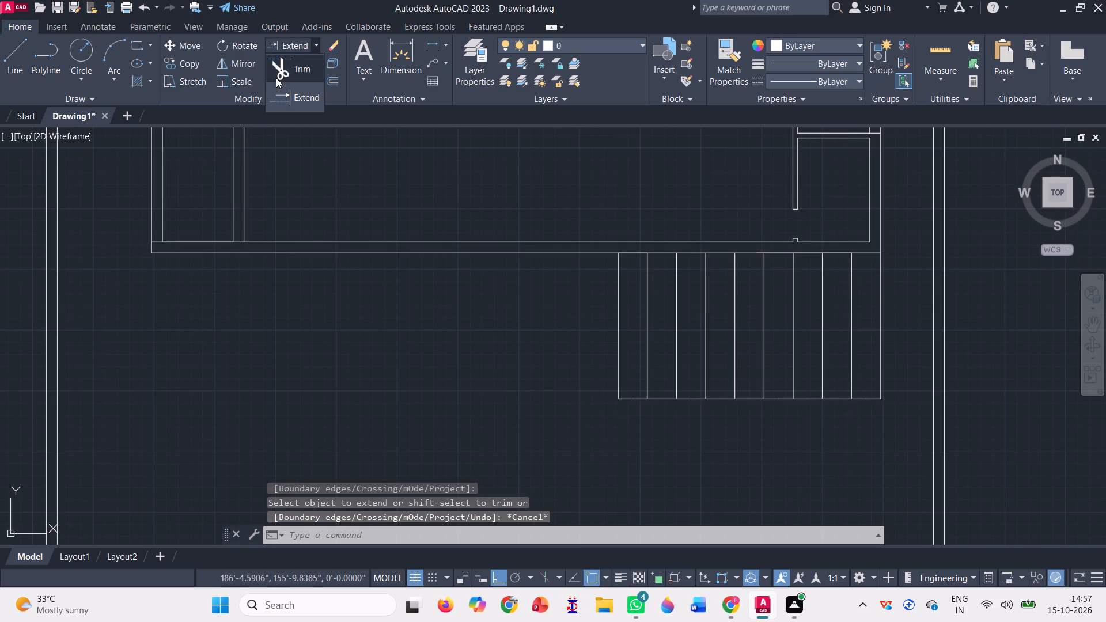
click(276, 70)
scroll(171, 252, up, 2)
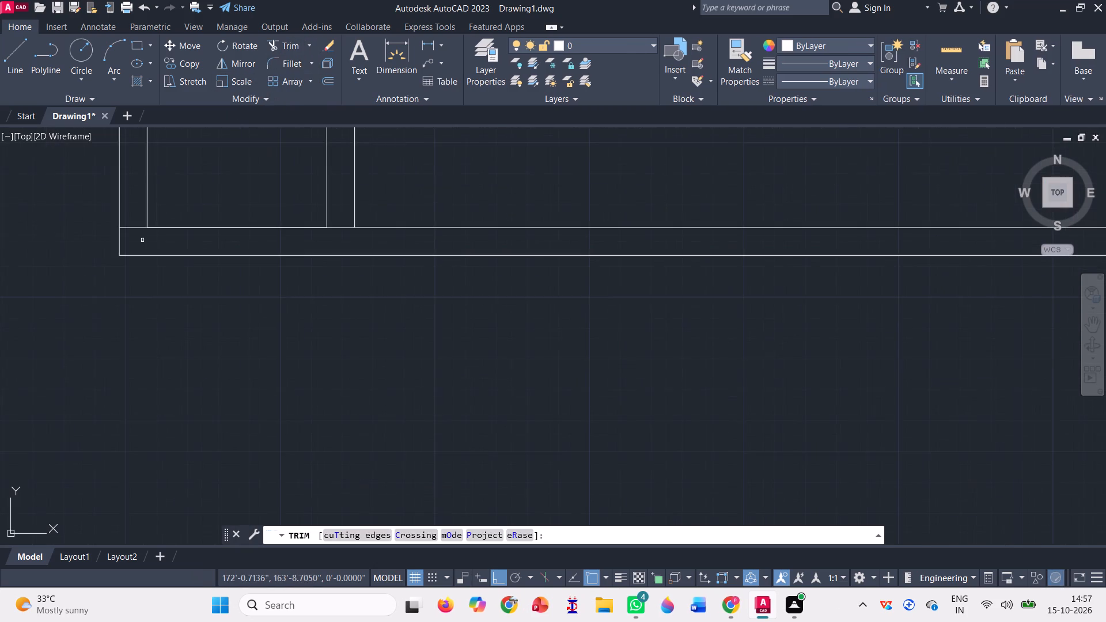
scroll(138, 234, up, 2)
click(138, 233)
click(122, 170)
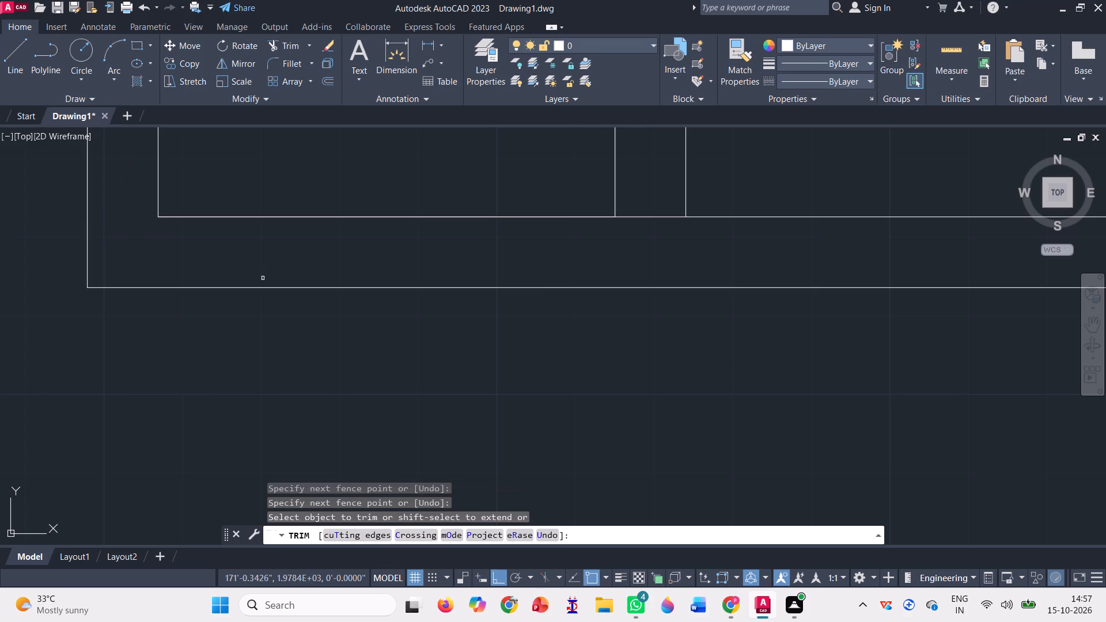
click(645, 213)
click(636, 231)
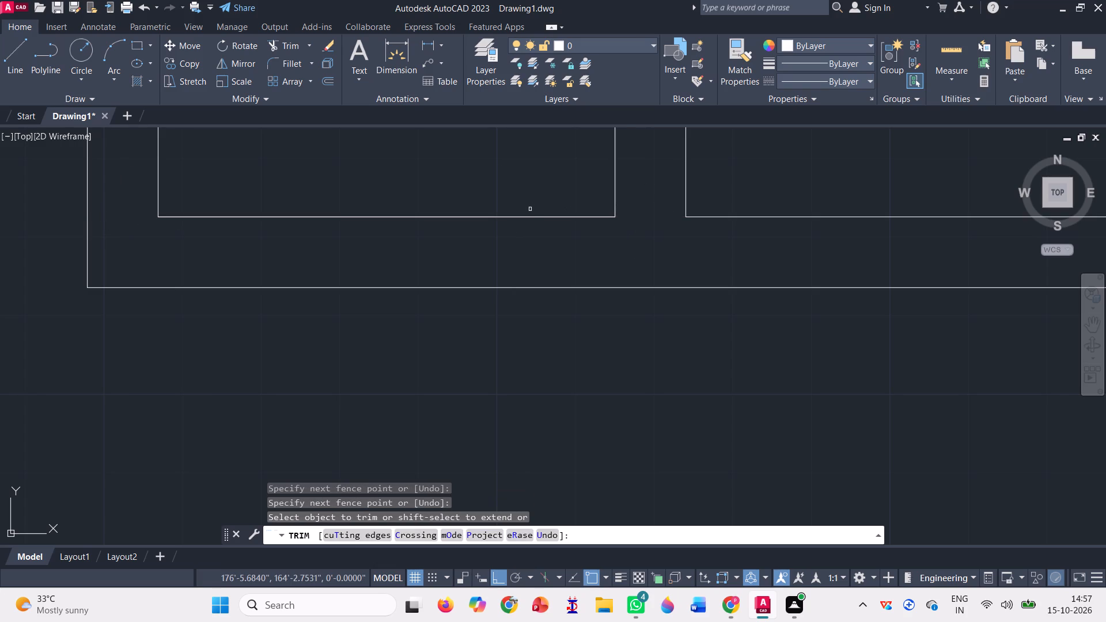
click(528, 215)
scroll(472, 311, down, 3)
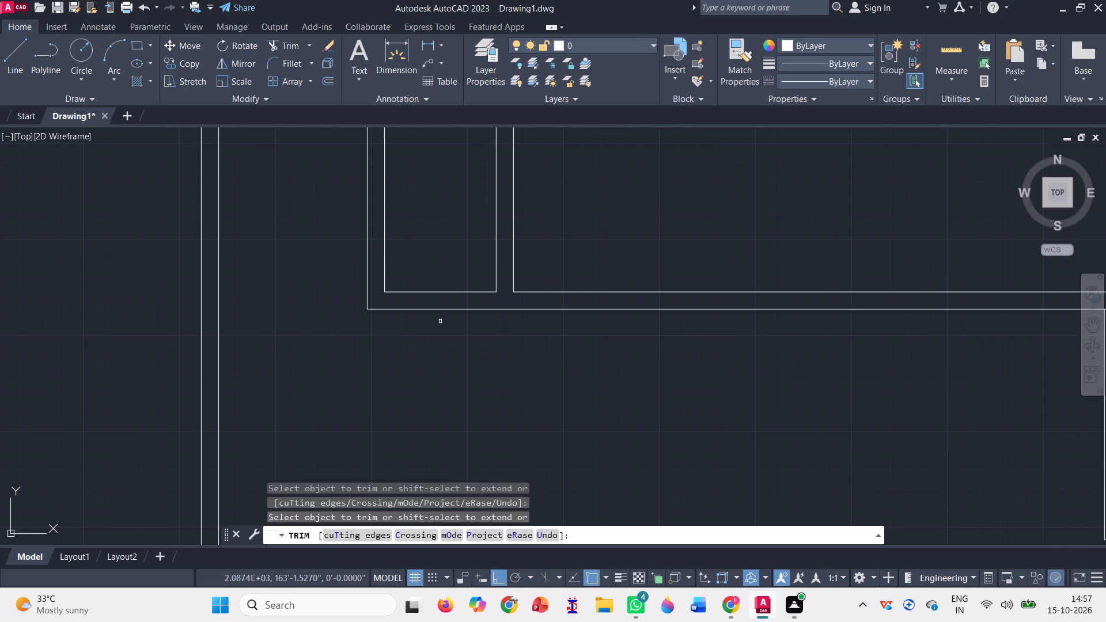
scroll(395, 315, down, 3)
key(Escape)
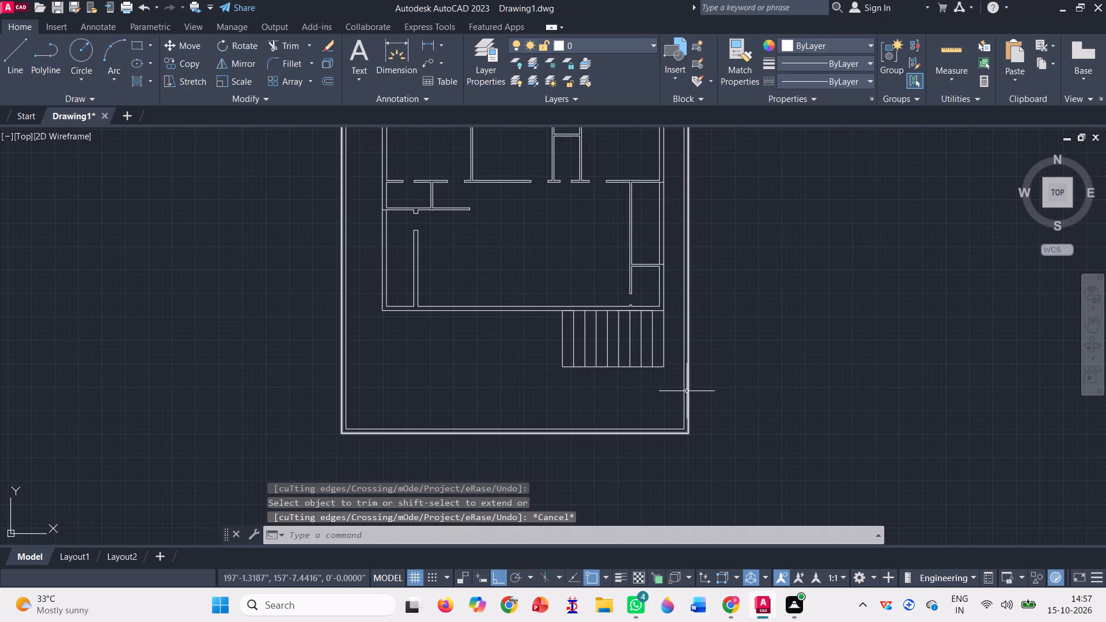
Outline a 6' wide entrance opening across the south wall's thickness, just west of the divided strip row.
click(6, 53)
scroll(551, 310, up, 2)
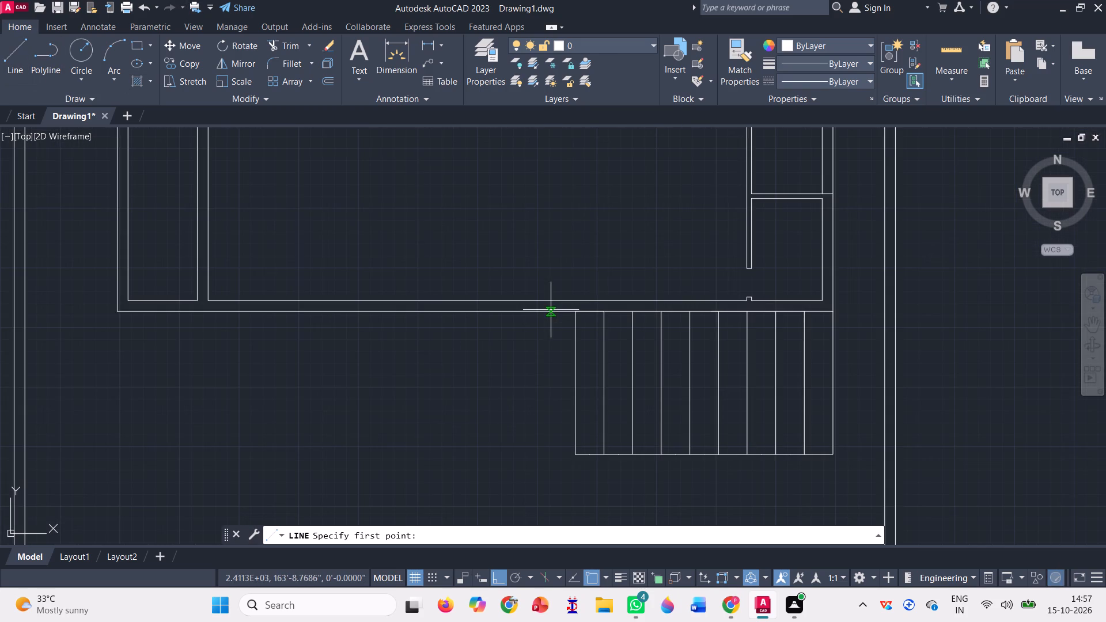
scroll(546, 301, up, 3)
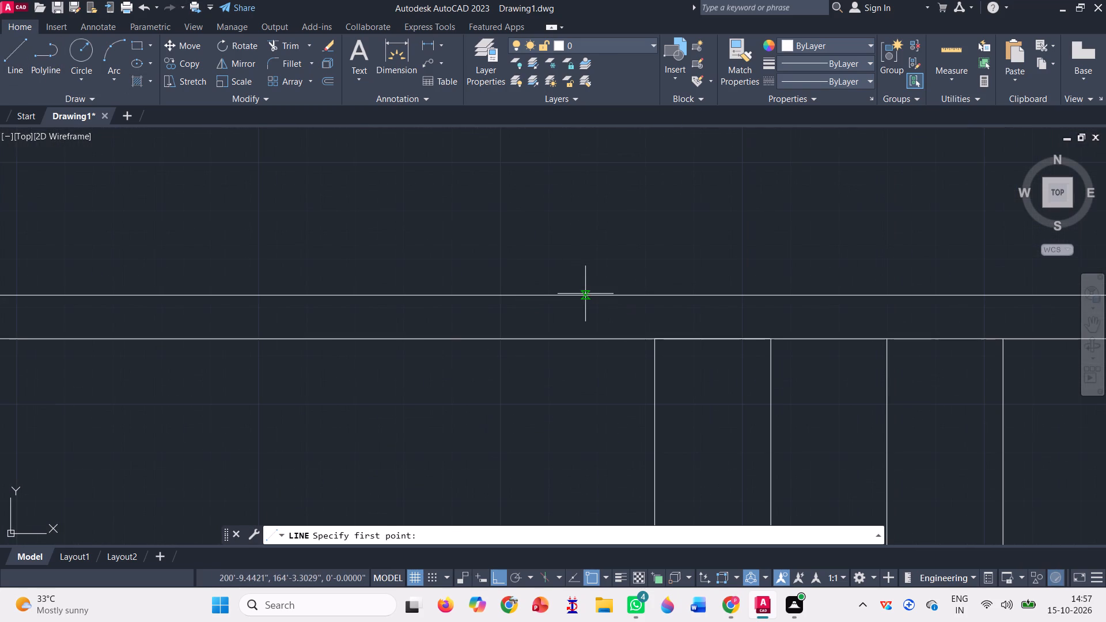
click(585, 294)
click(588, 335)
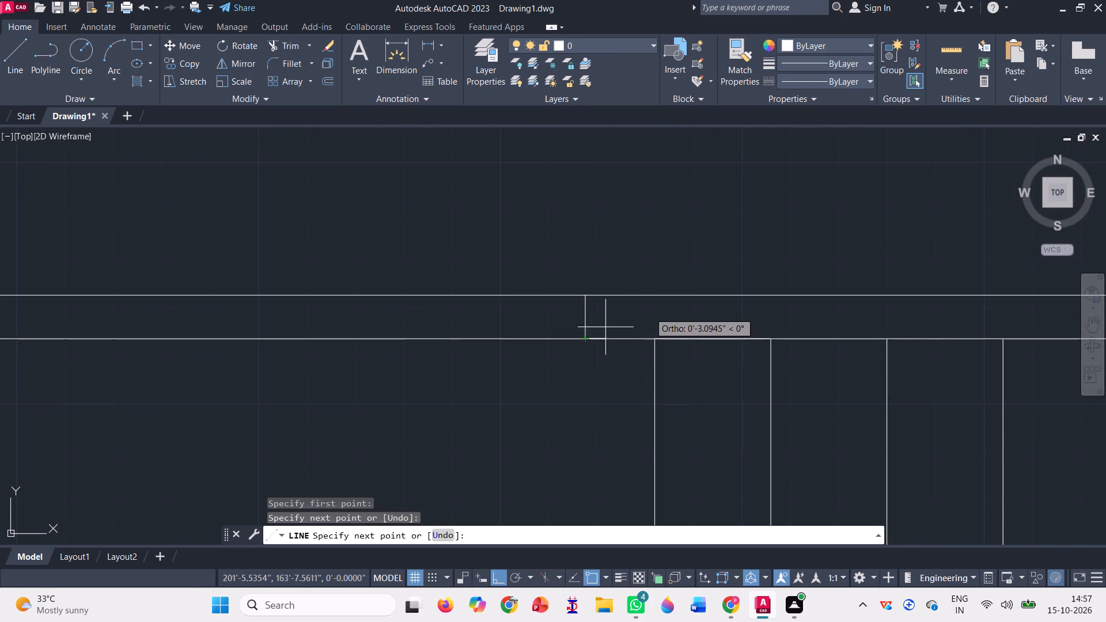
scroll(653, 311, down, 2)
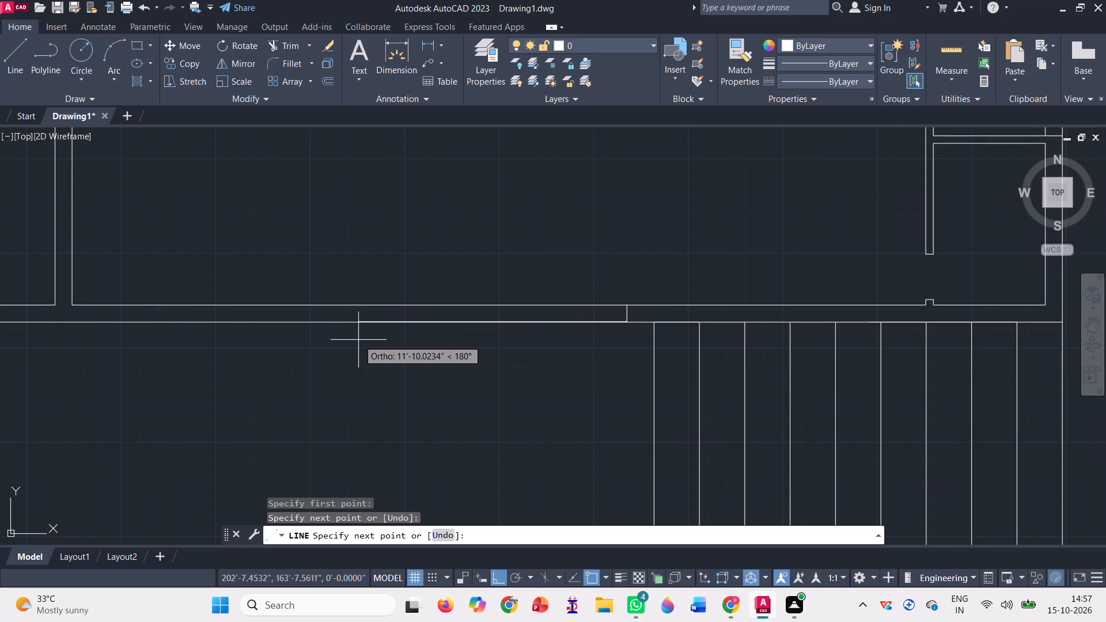
text(6')
key(Return)
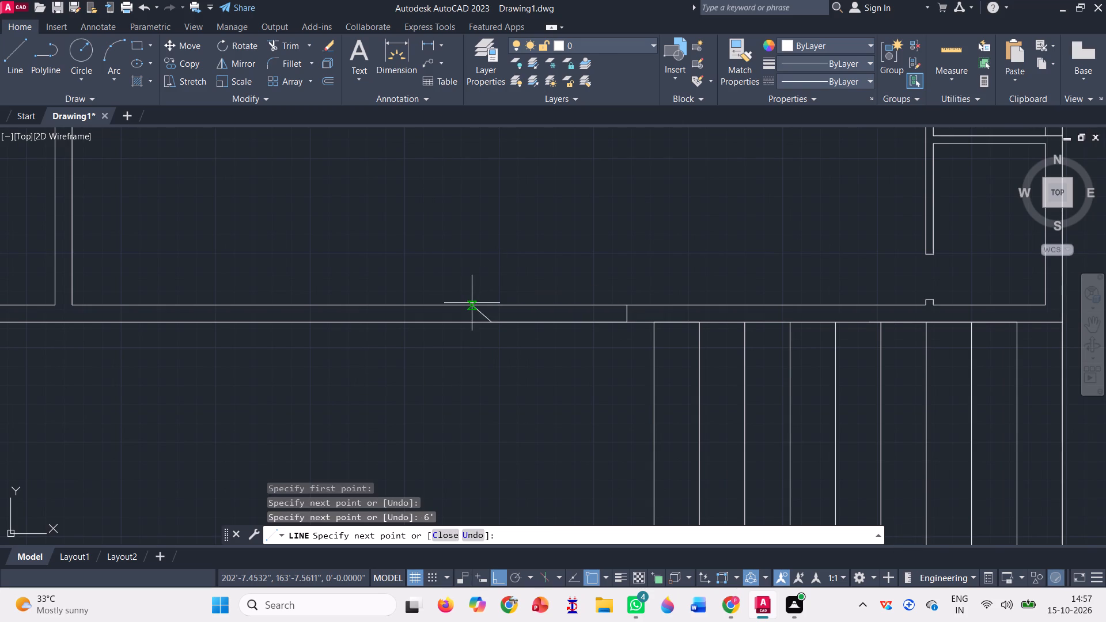
scroll(472, 303, up, 2)
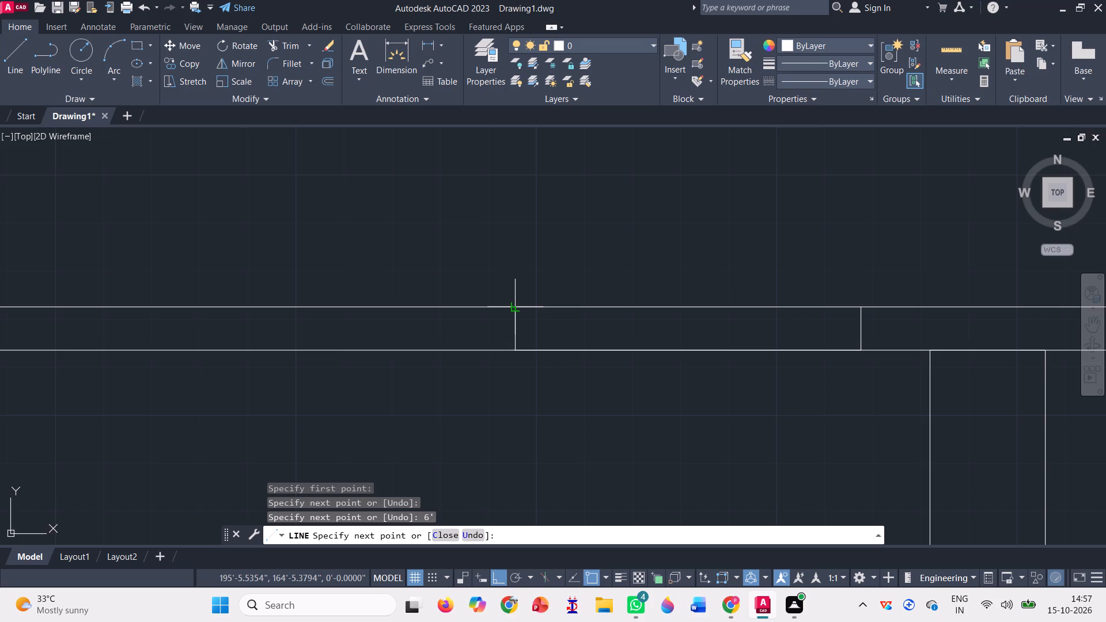
click(514, 307)
key(space)
Trim the south wall lines between the two new jambs to open the 6' entrance.
click(287, 39)
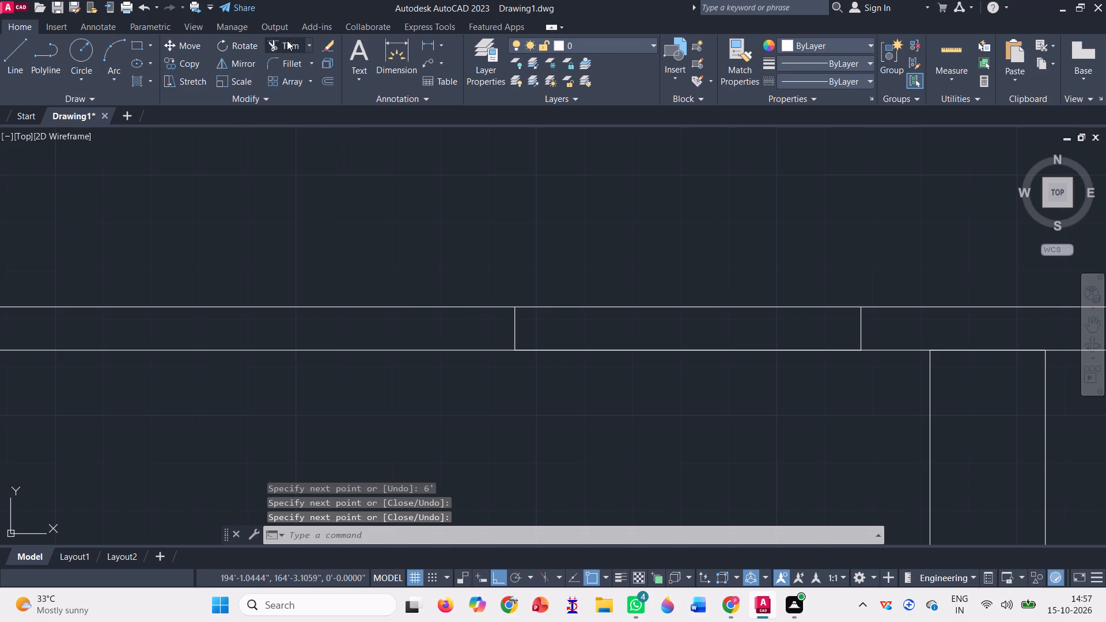
click(603, 400)
click(579, 280)
scroll(578, 290, down, 2)
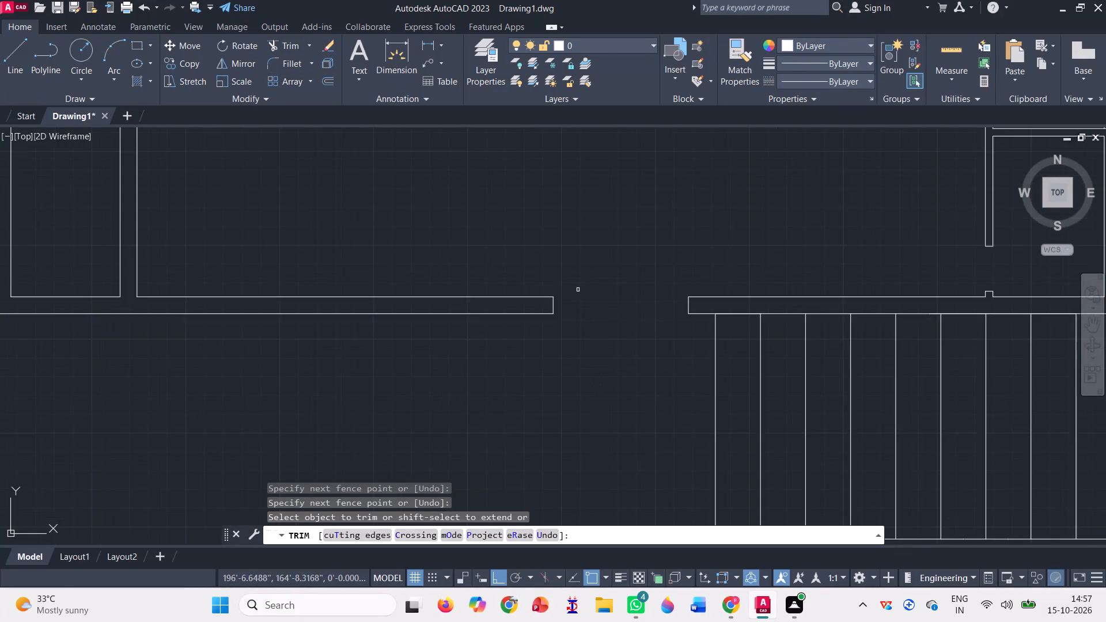
scroll(451, 328, down, 2)
key(Escape)
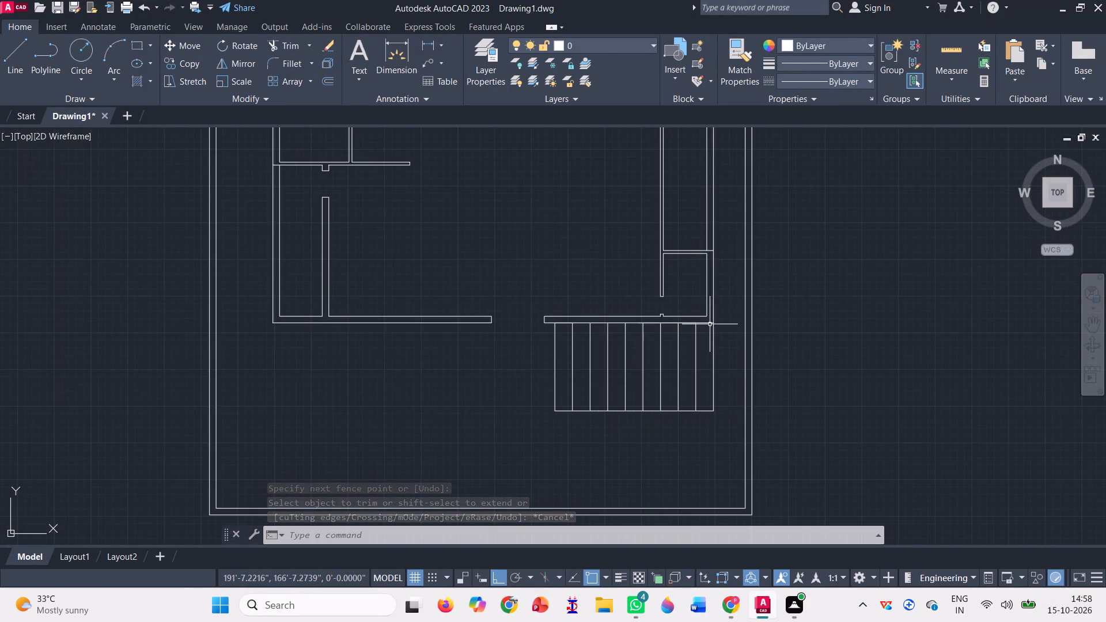
Delete the line drawn along the north ends of the strips.
click(581, 323)
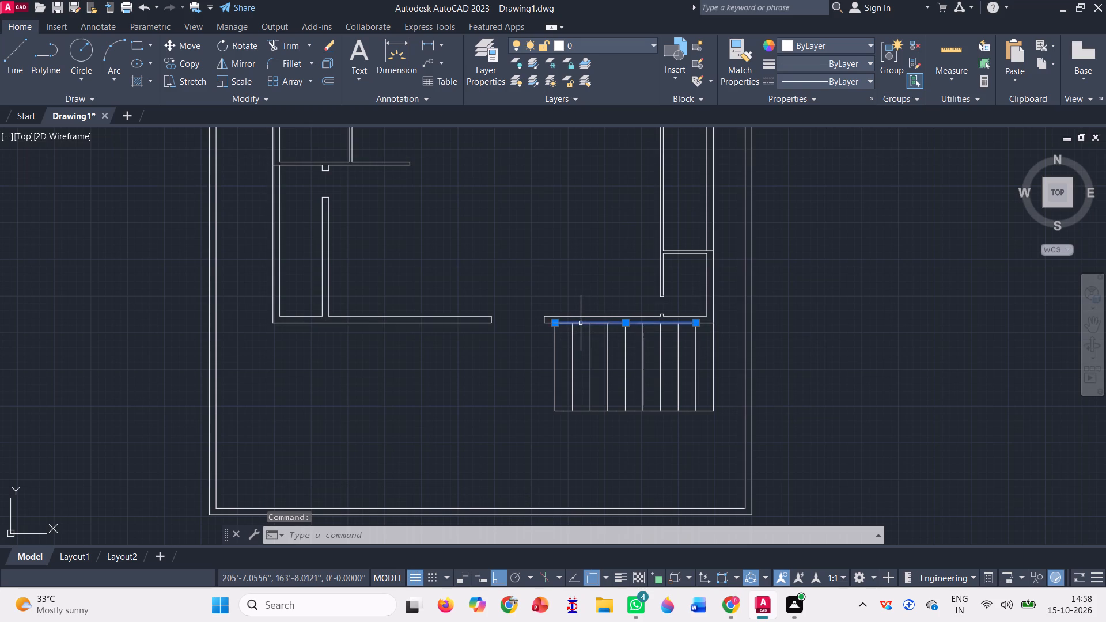
key(Delete)
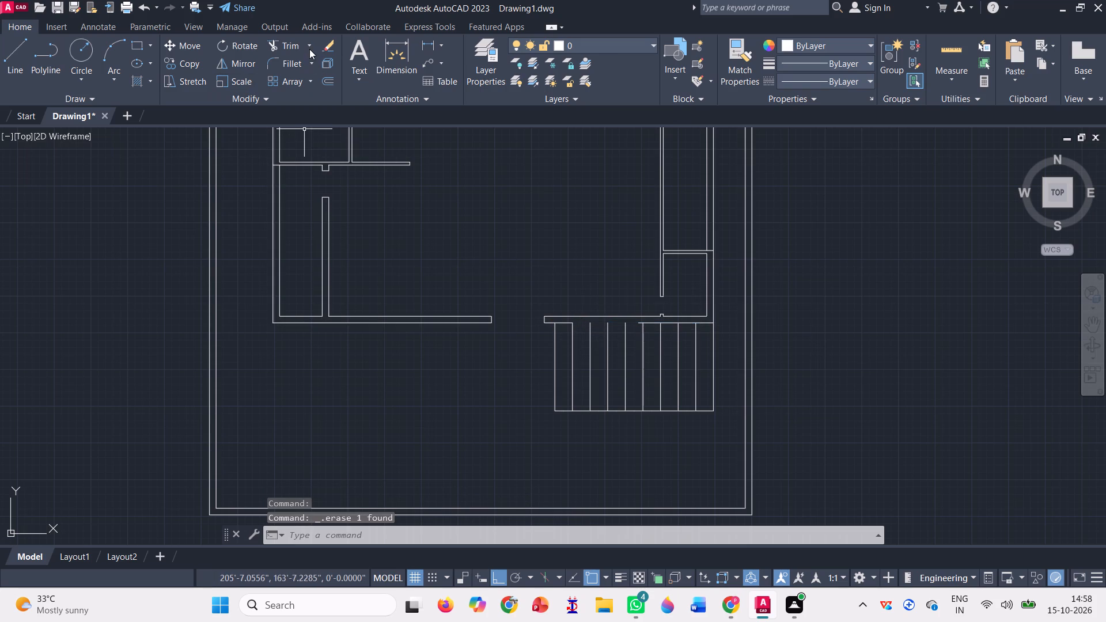
Extend the south wall's outer line westward along the strips' north ends until it meets the short remaining piece.
click(309, 48)
click(283, 93)
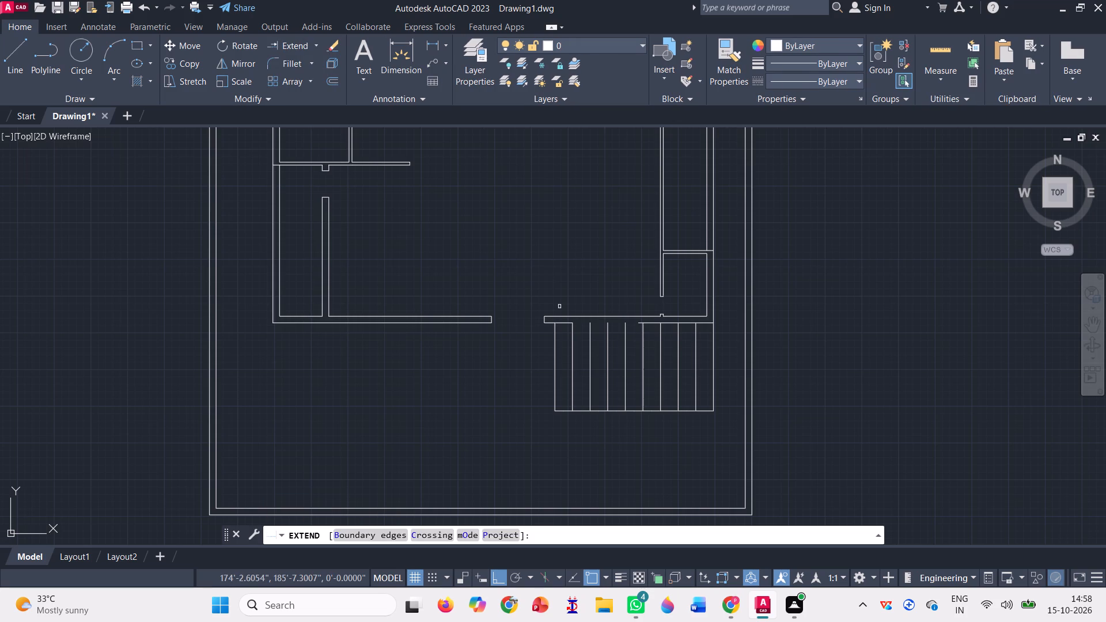
scroll(669, 326, up, 1)
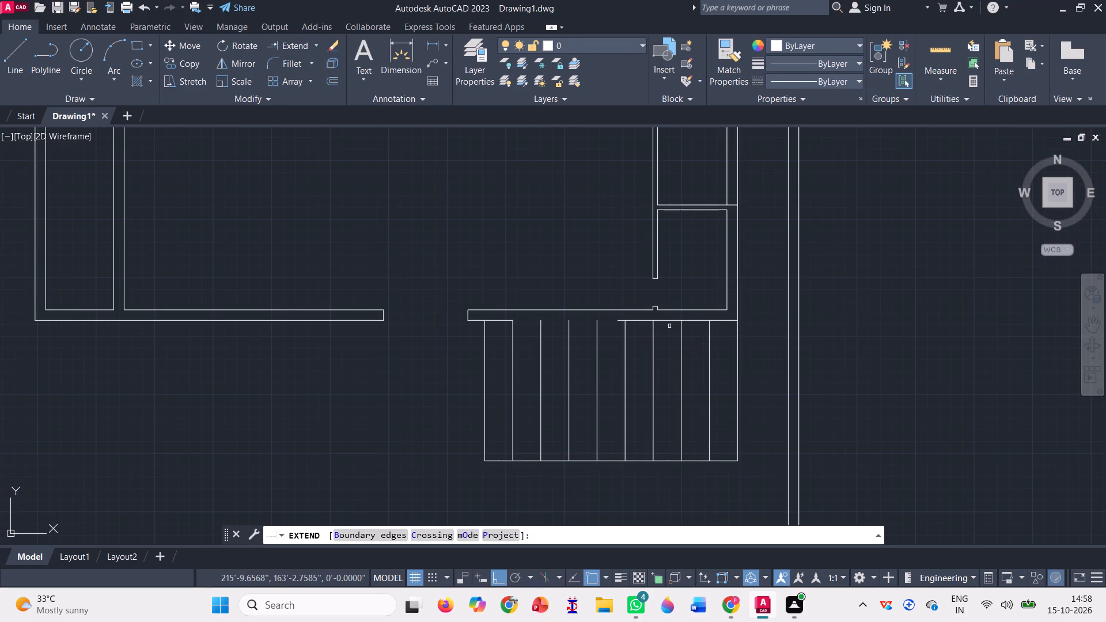
scroll(669, 326, up, 1)
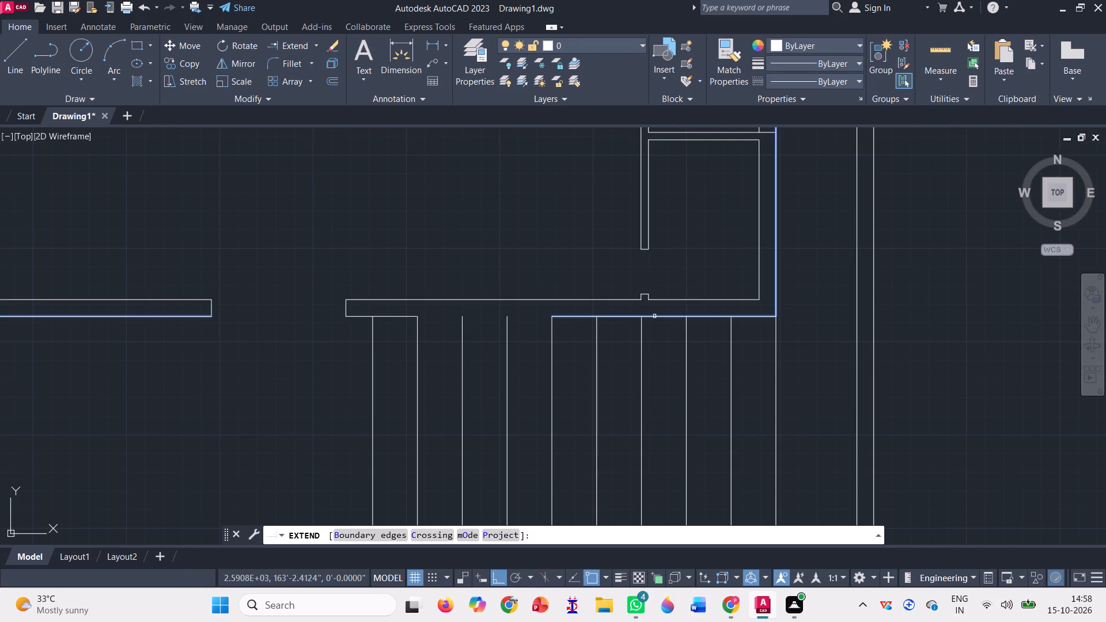
click(654, 316)
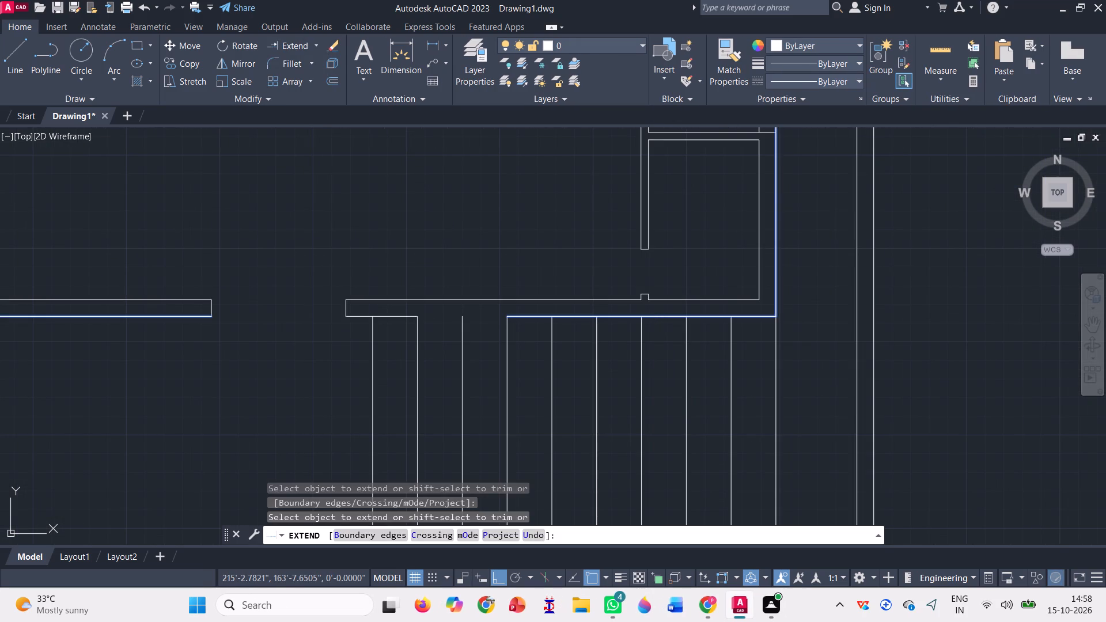
click(657, 318)
click(652, 317)
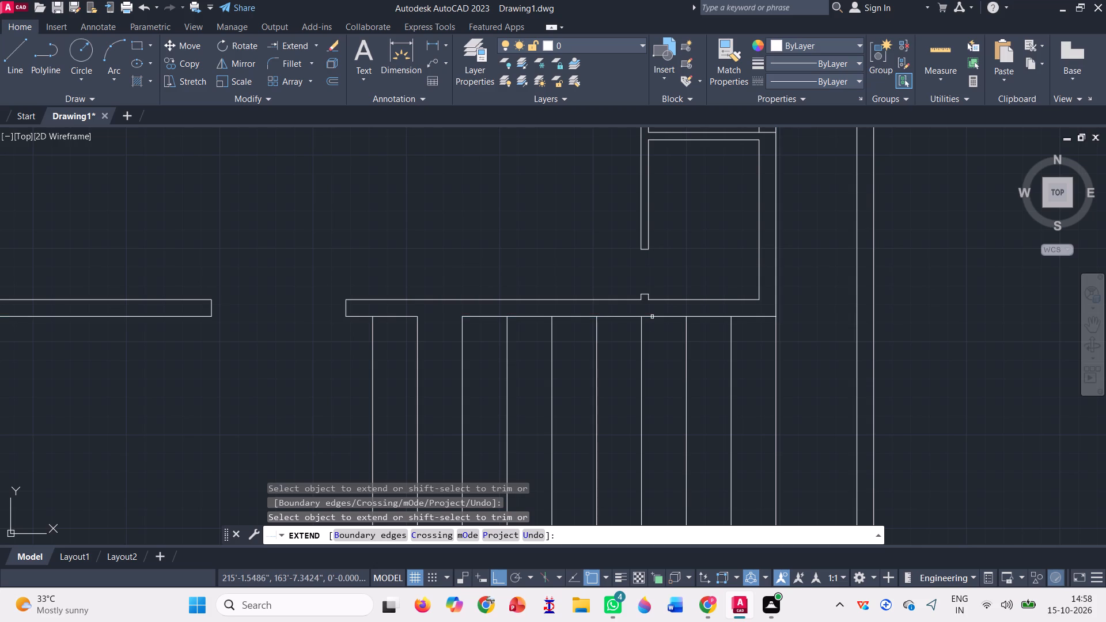
click(652, 317)
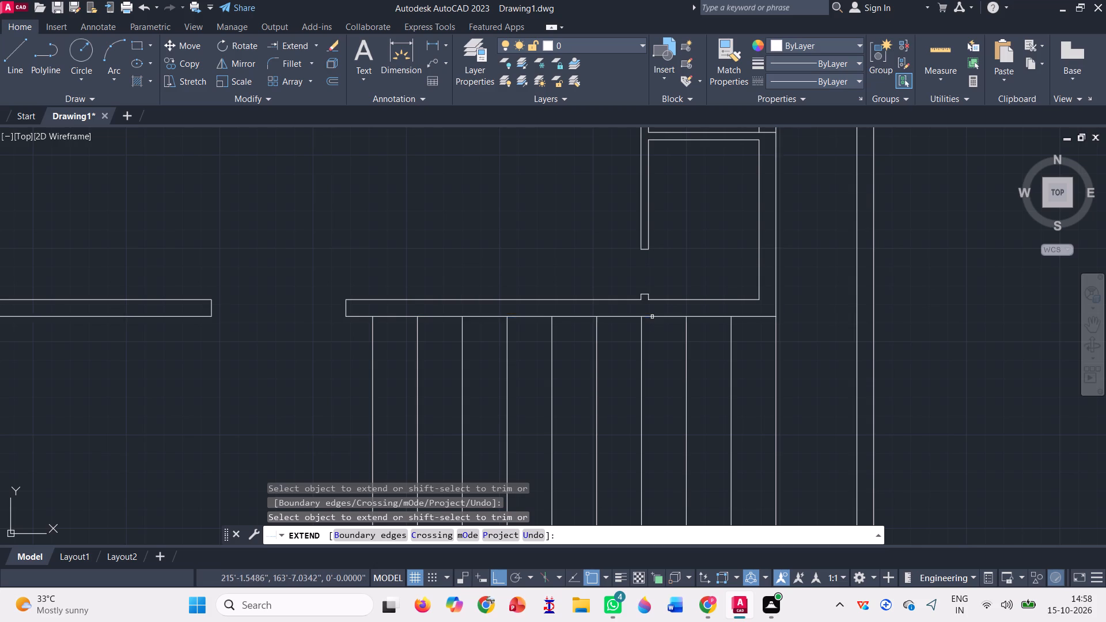
key(space)
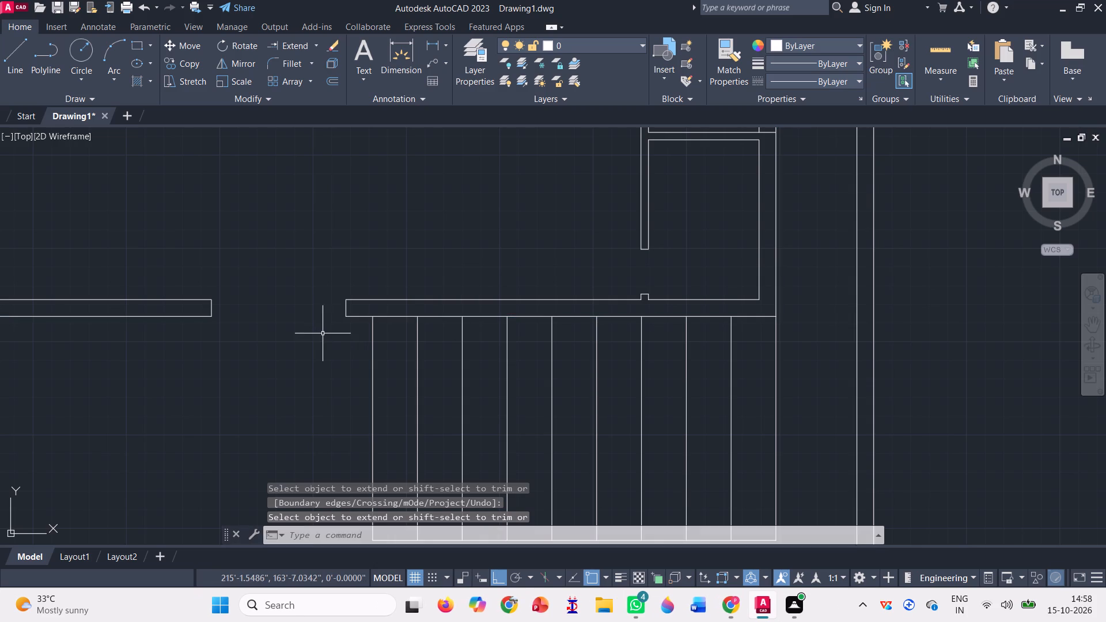
Replace the short outer wall piece beside the entrance by deleting it and extending the south wall's outer line to the east jamb.
click(354, 326)
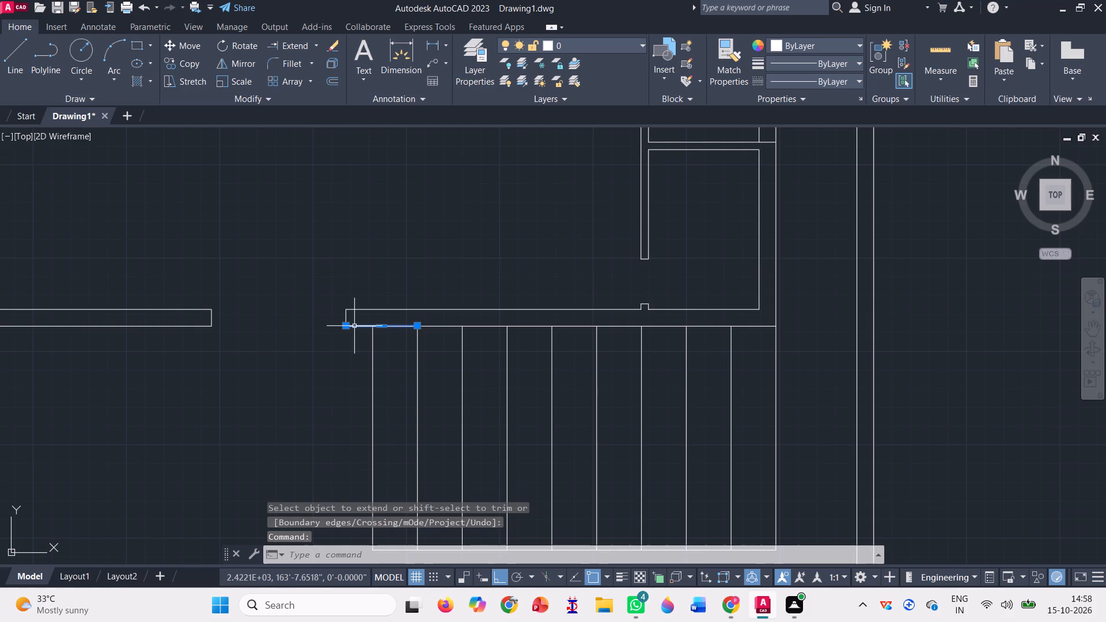
key(Delete)
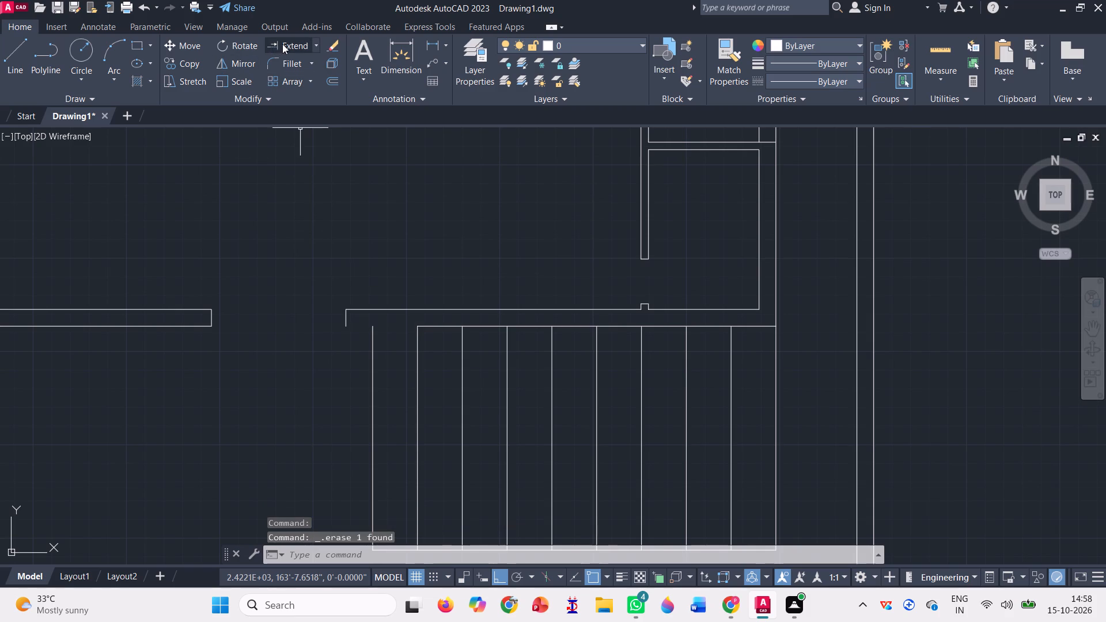
click(282, 44)
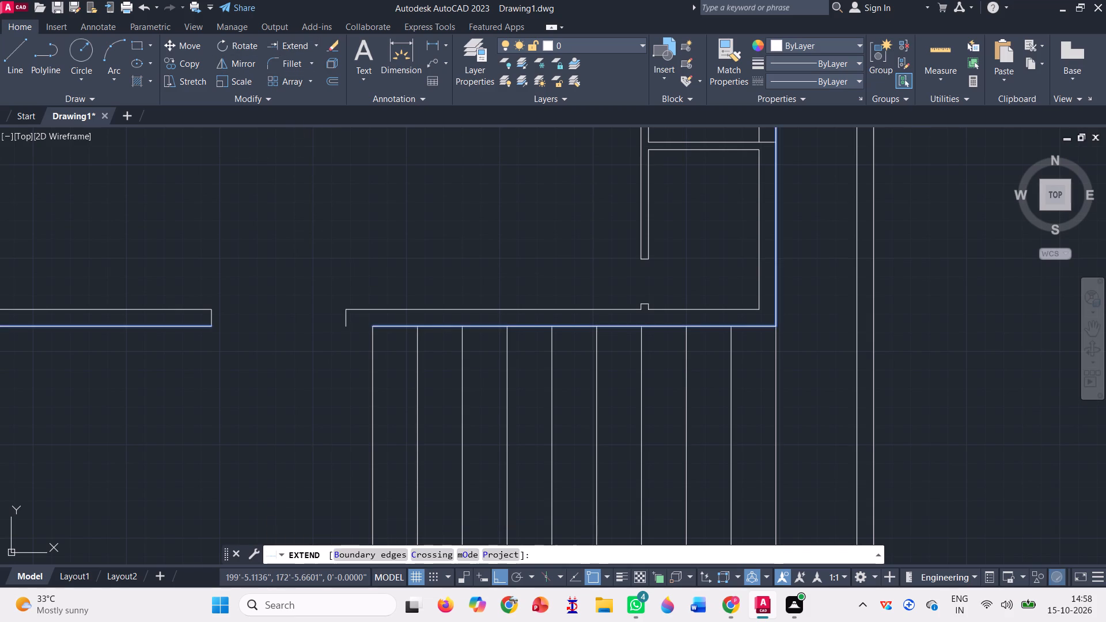
click(436, 326)
click(395, 324)
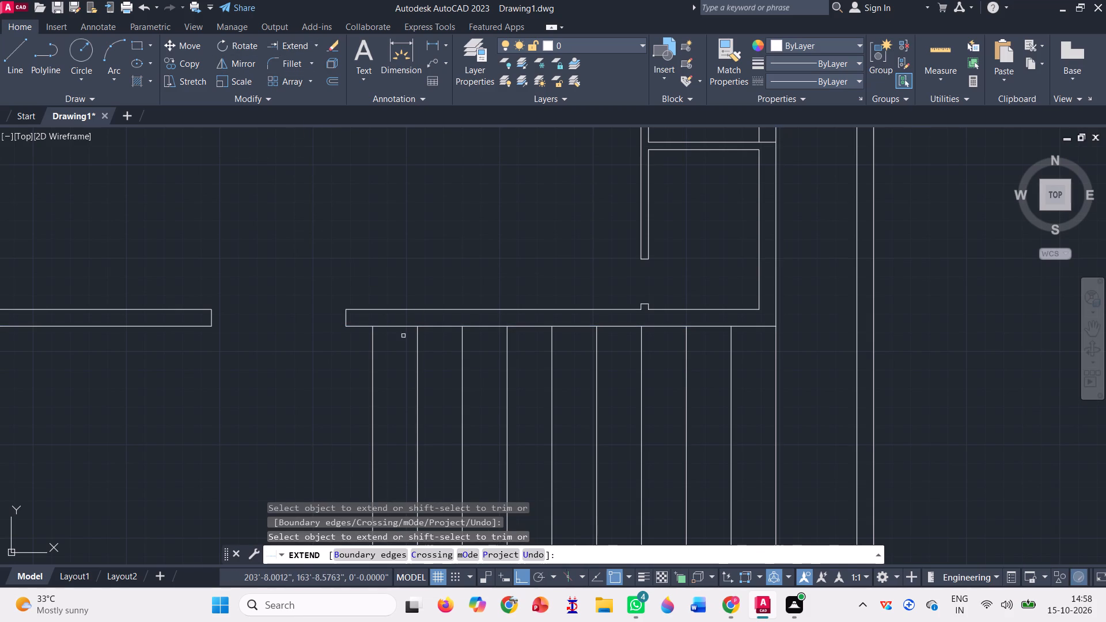
key(space)
Join the entrance's east jamb with the outer and inner wall lines meeting it.
scroll(432, 291, down, 2)
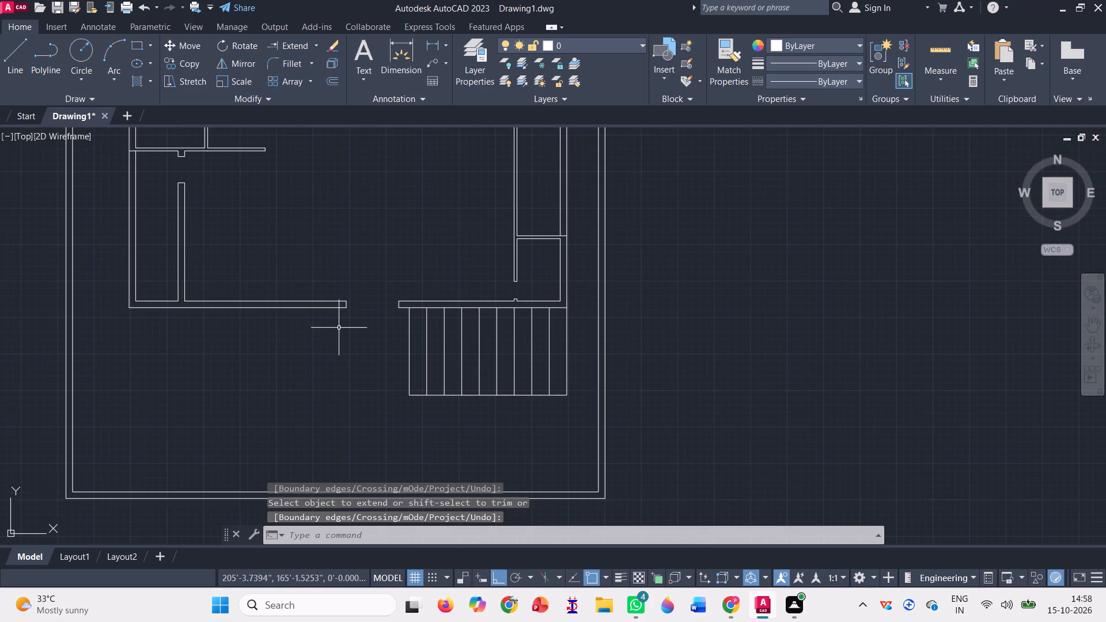
scroll(407, 300, up, 2)
click(388, 316)
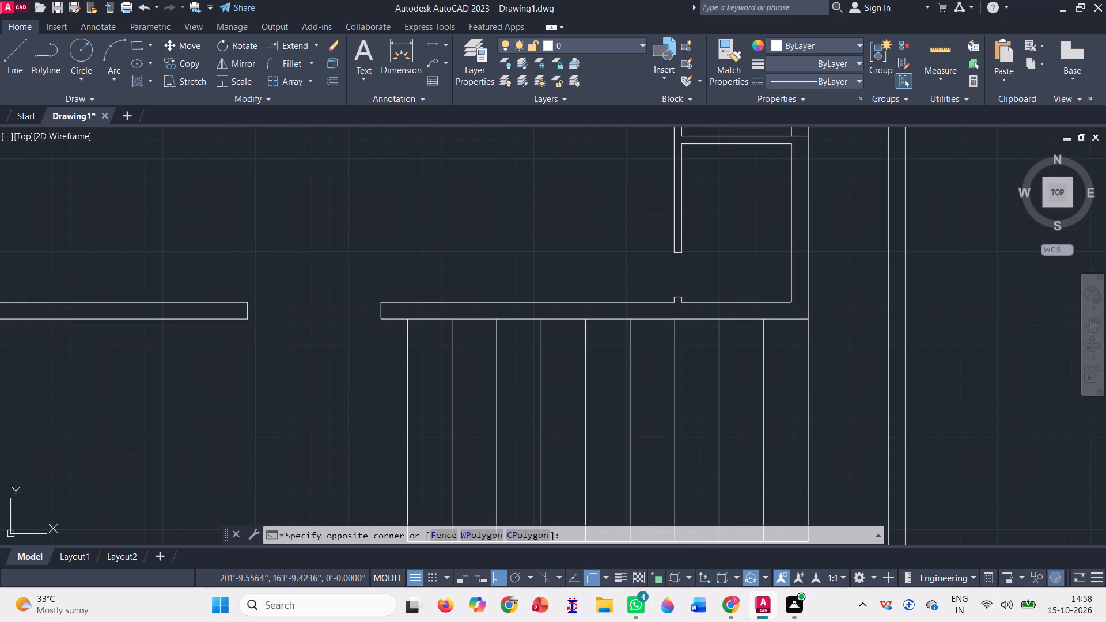
click(369, 329)
scroll(384, 305, up, 3)
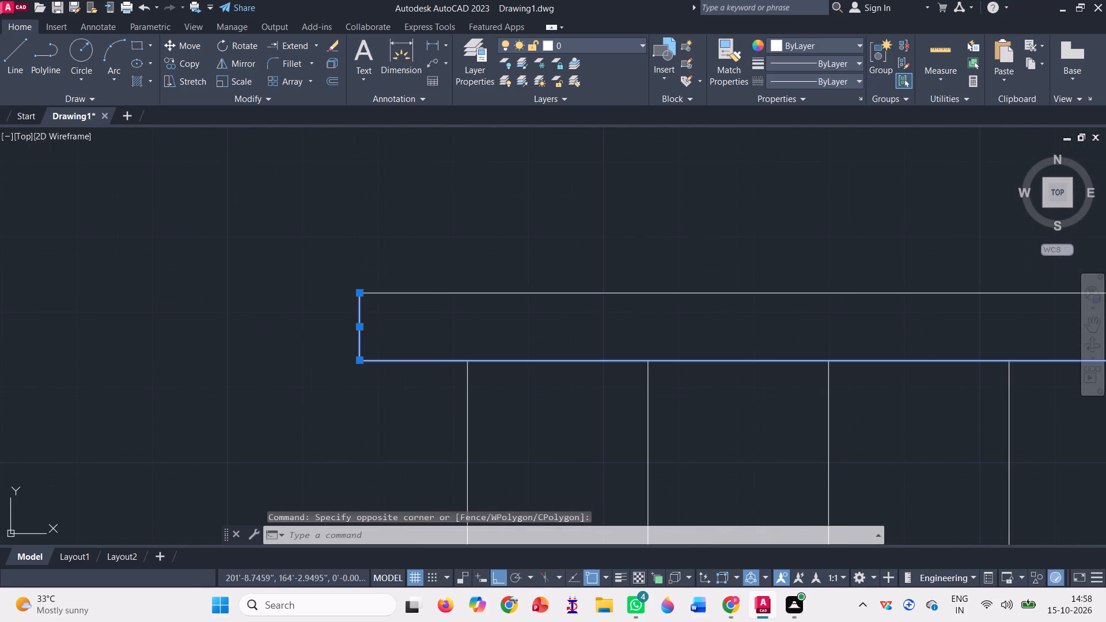
click(398, 294)
scroll(404, 305, down, 5)
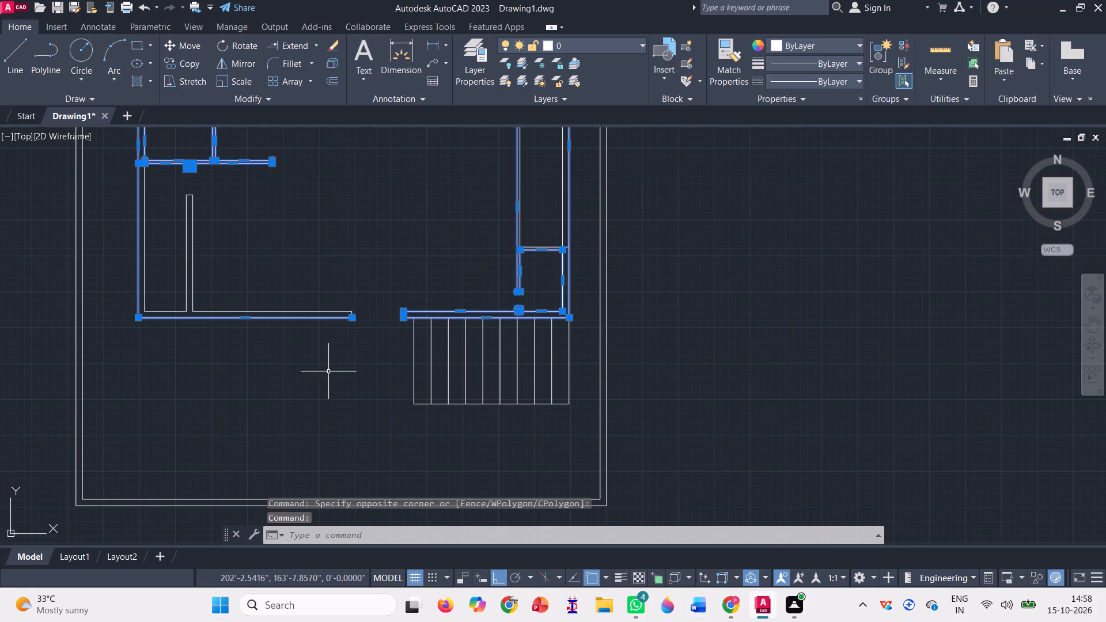
key(j)
key(Return)
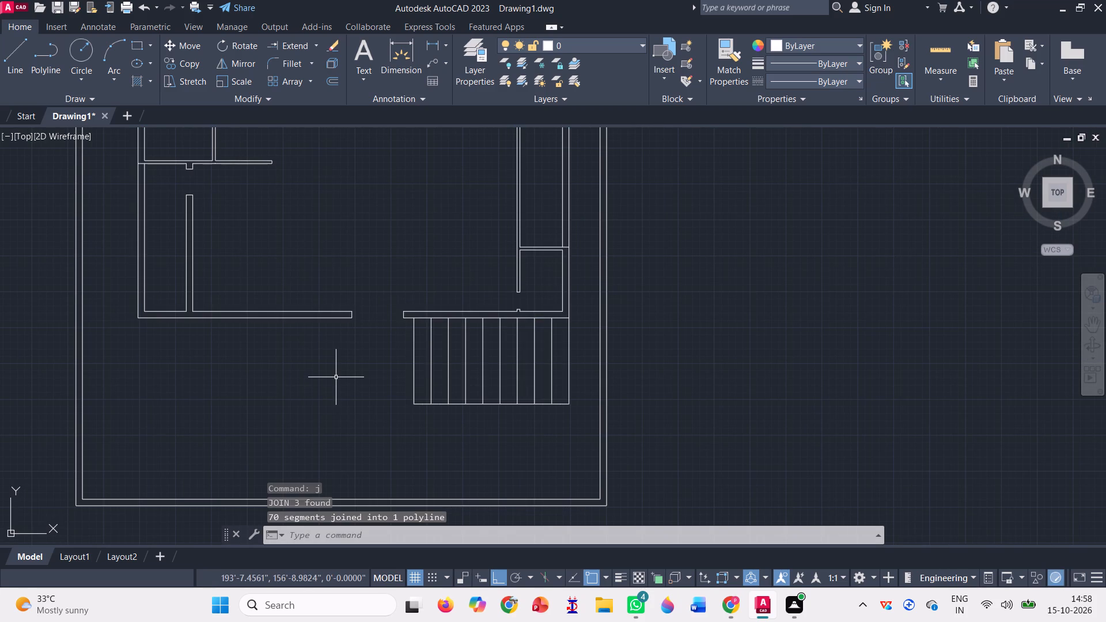
Join the house wall outline with the western partition's lines, the south wall's inner line and the entrance's west jamb.
scroll(392, 328, up, 1)
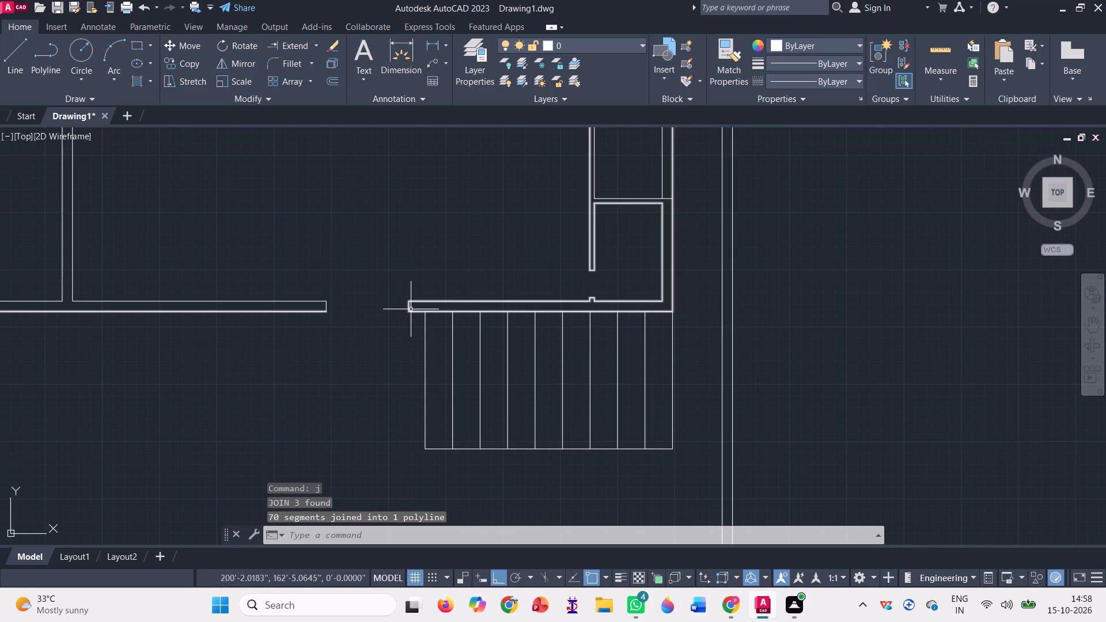
click(411, 309)
scroll(407, 378, down, 2)
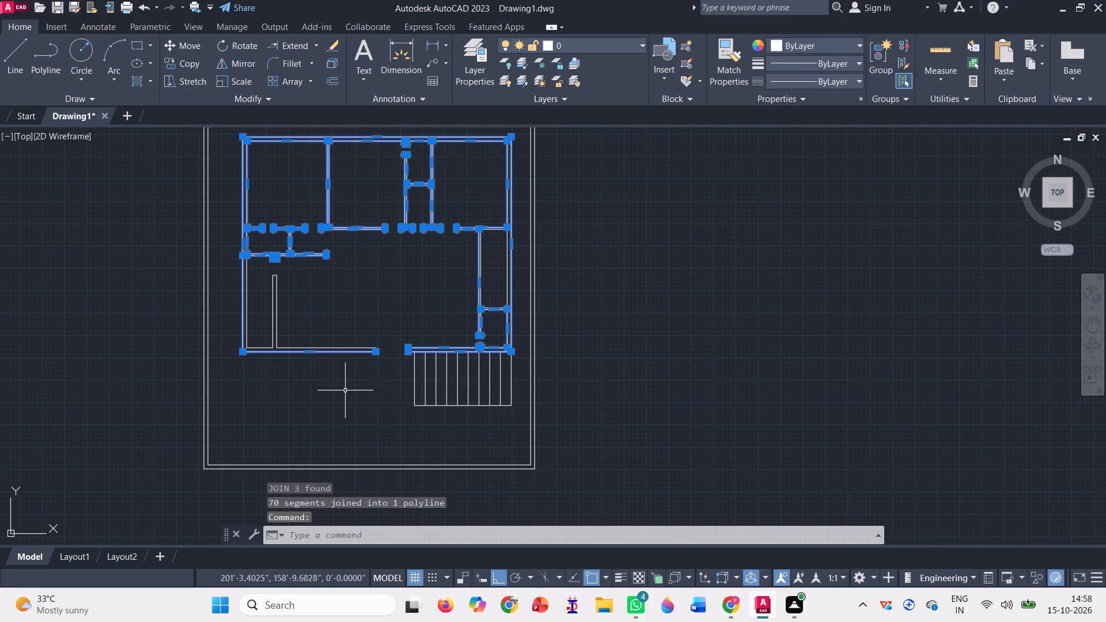
scroll(343, 399, down, 1)
scroll(336, 366, up, 3)
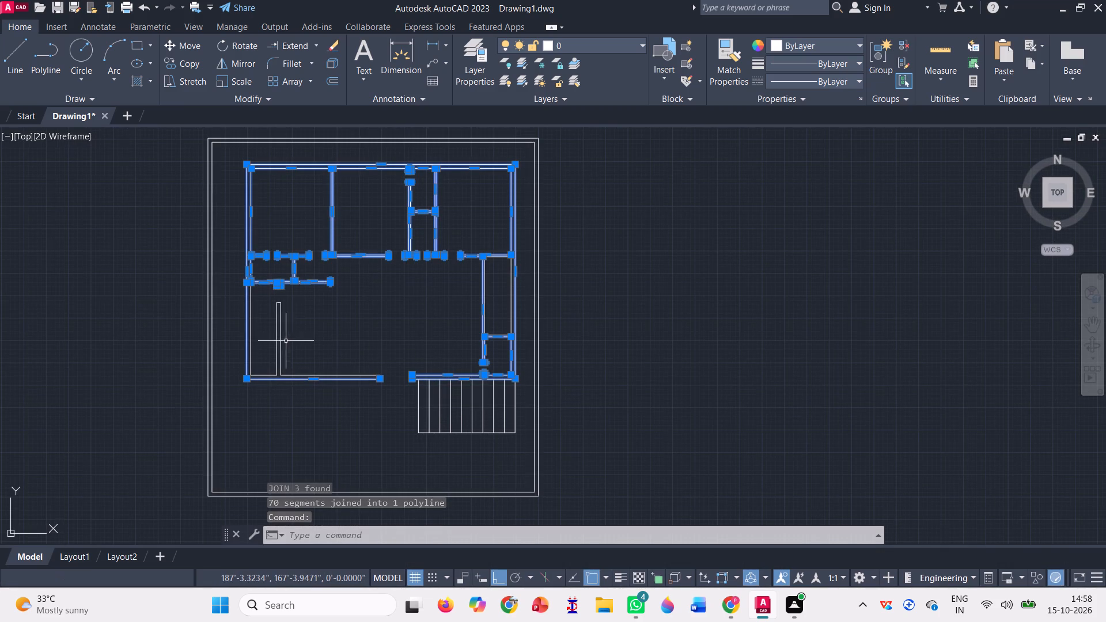
click(278, 346)
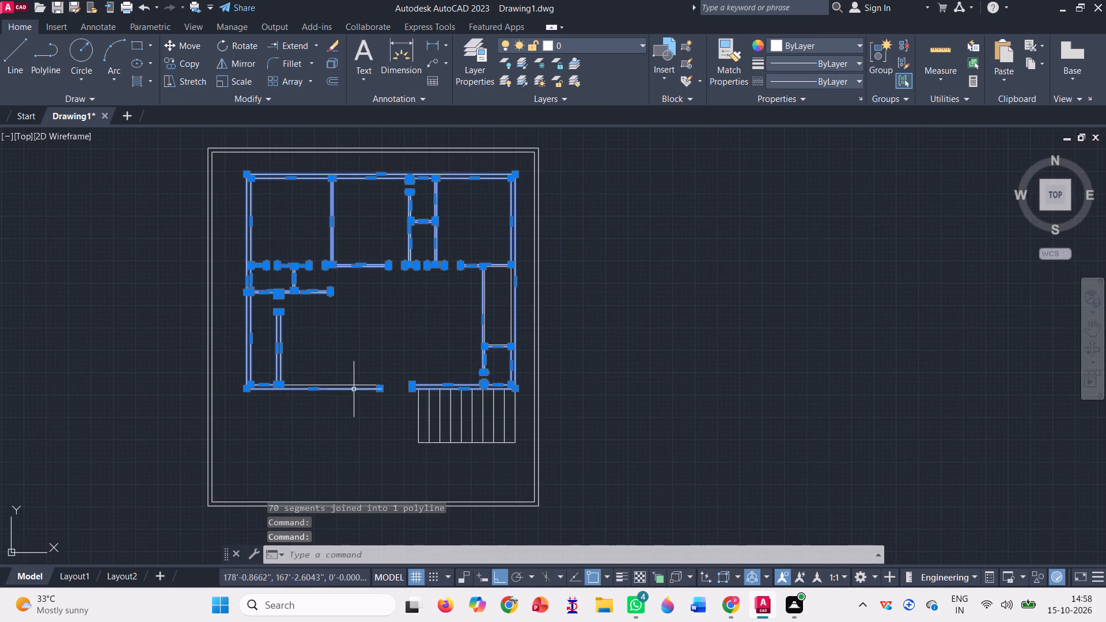
scroll(354, 391, up, 3)
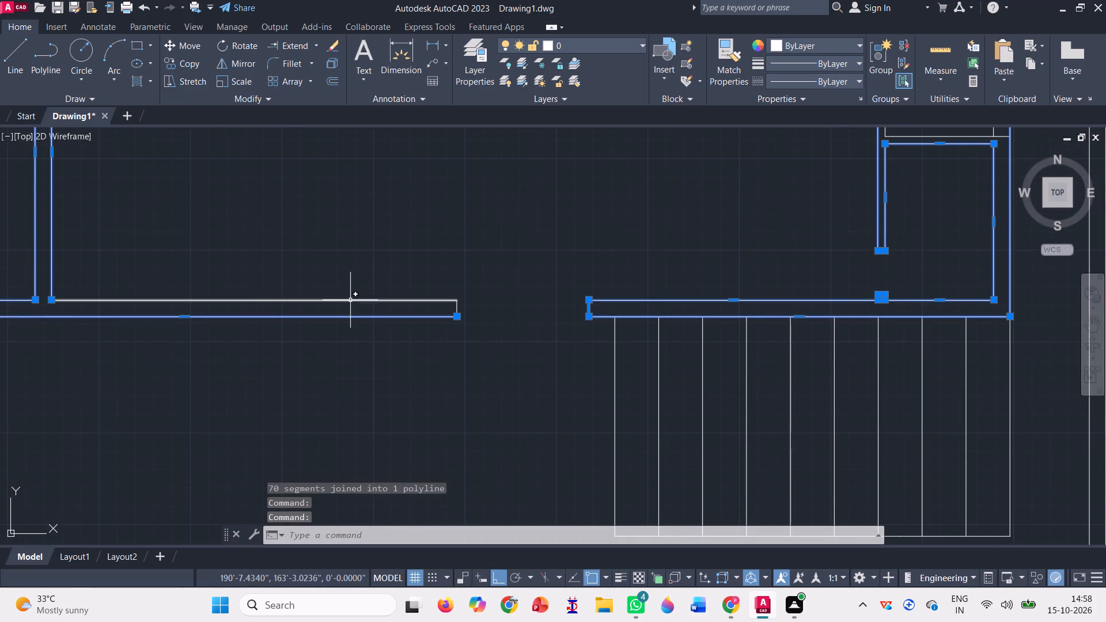
click(350, 299)
scroll(433, 316, up, 2)
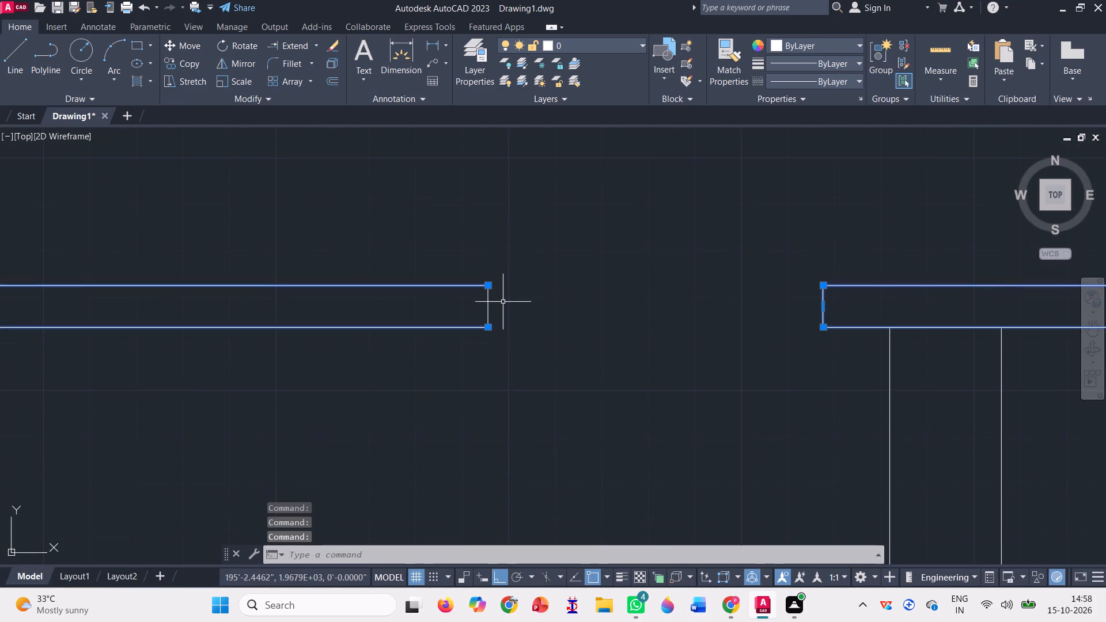
click(487, 304)
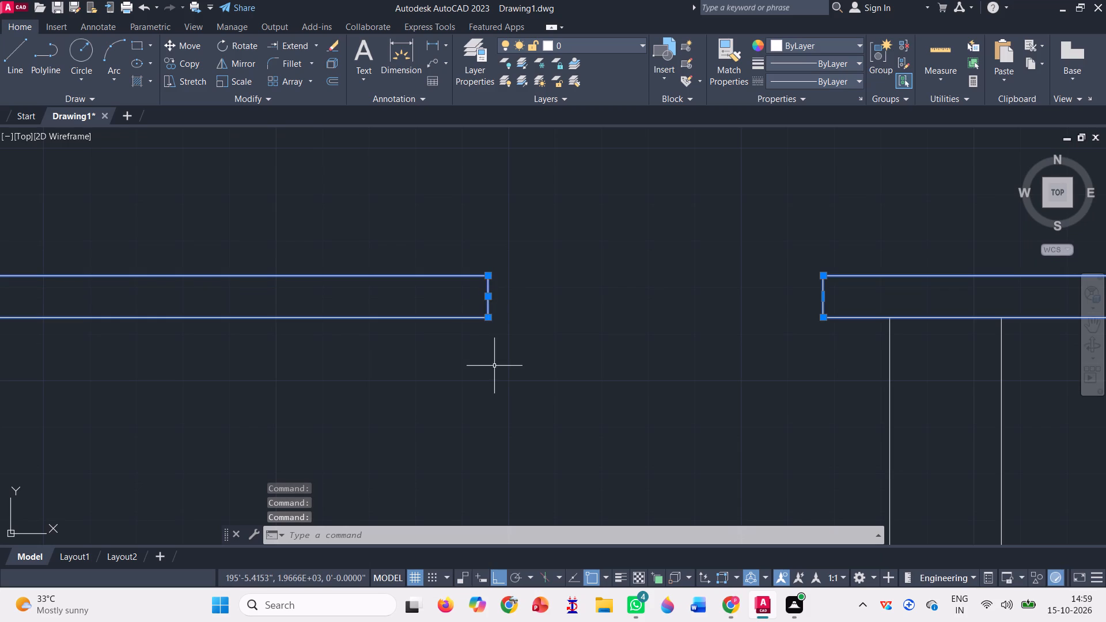
scroll(495, 365, down, 2)
scroll(434, 402, down, 2)
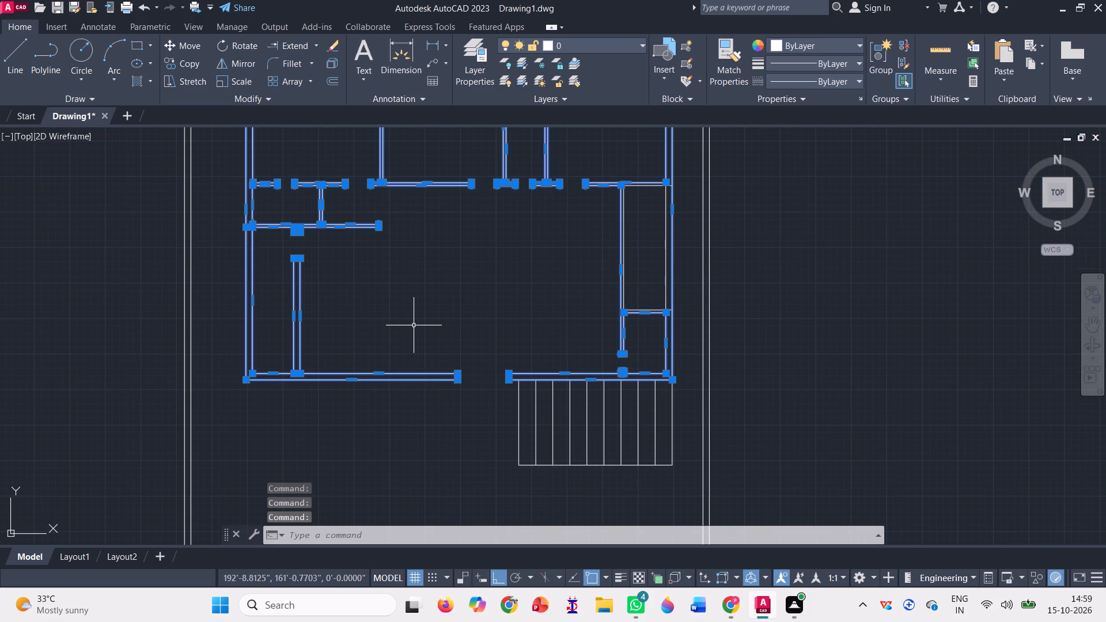
key(j)
key(Return)
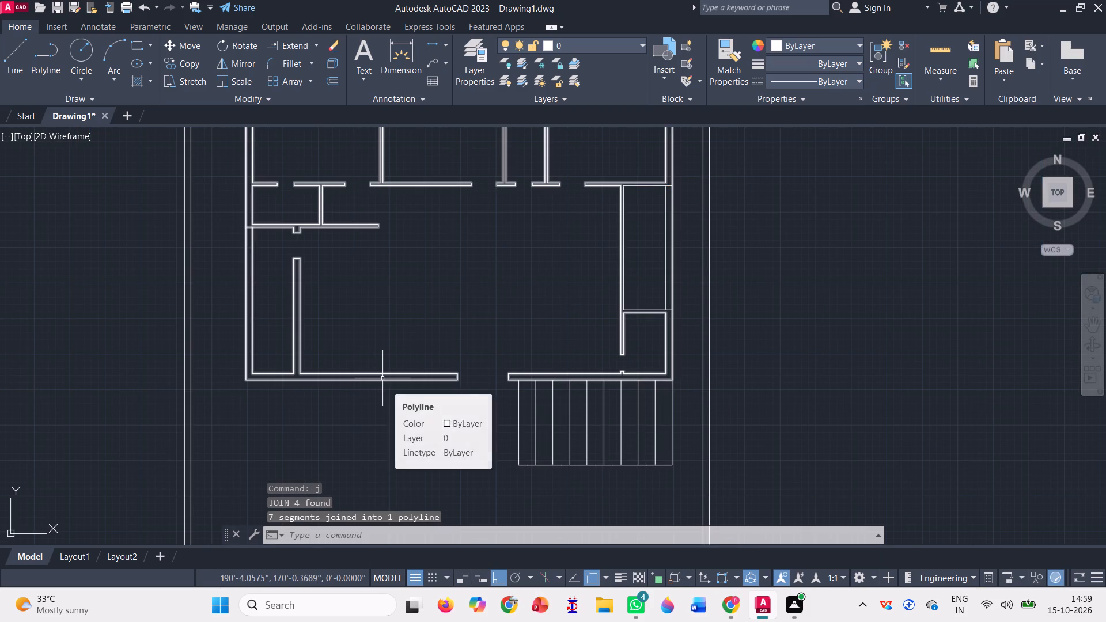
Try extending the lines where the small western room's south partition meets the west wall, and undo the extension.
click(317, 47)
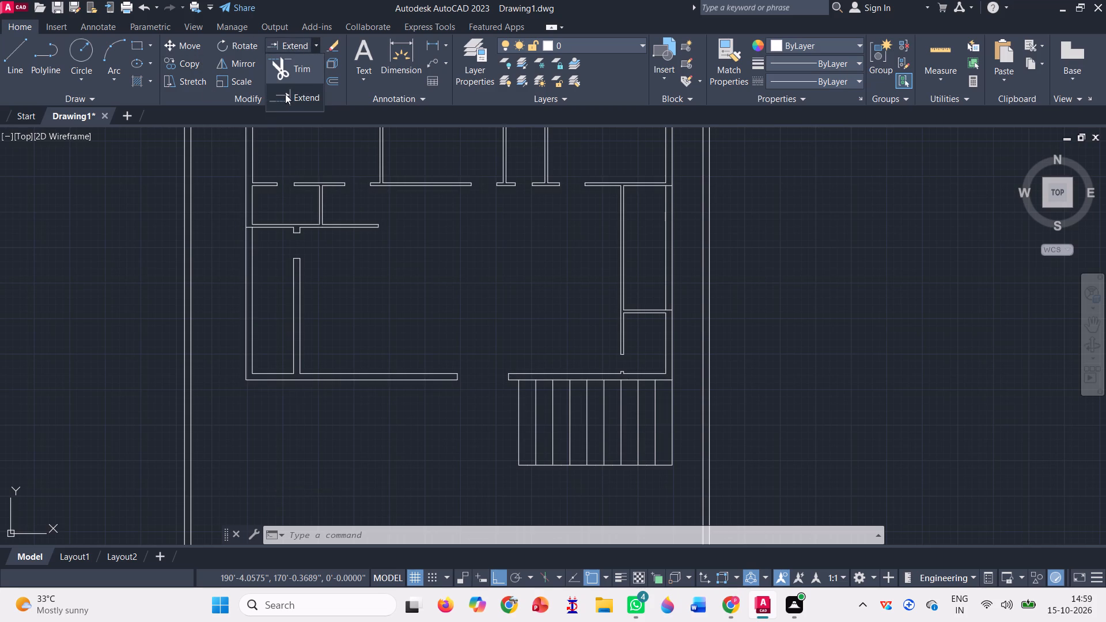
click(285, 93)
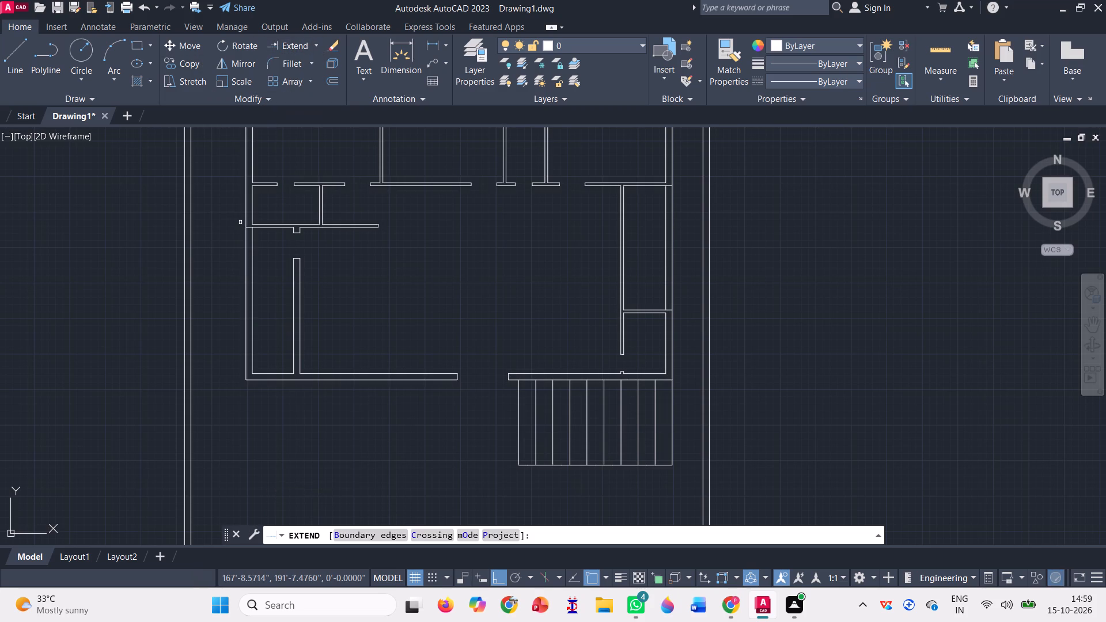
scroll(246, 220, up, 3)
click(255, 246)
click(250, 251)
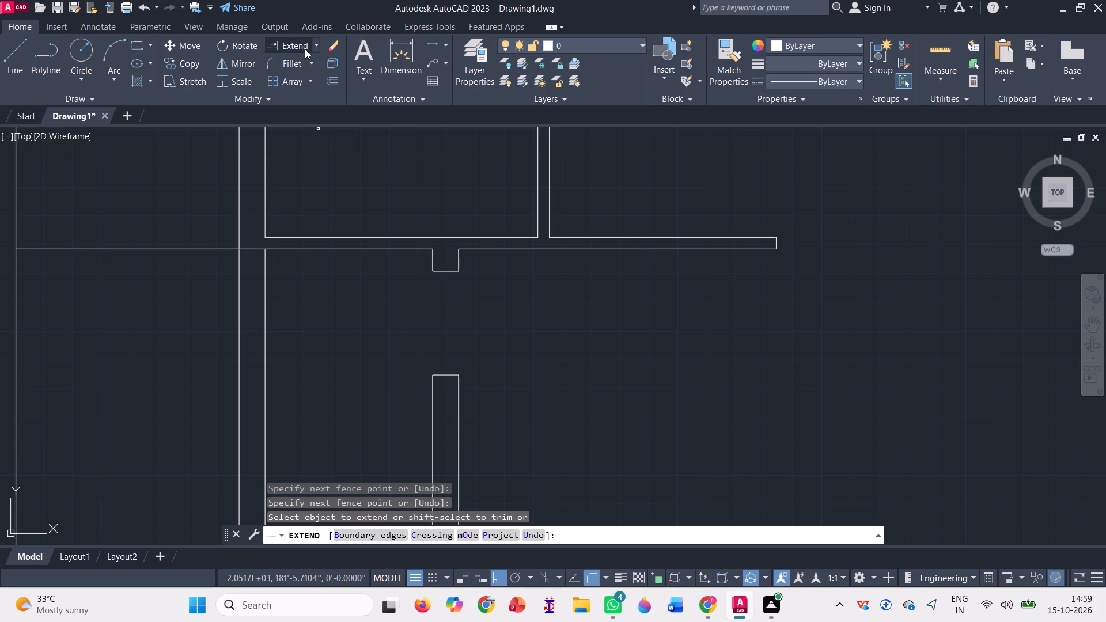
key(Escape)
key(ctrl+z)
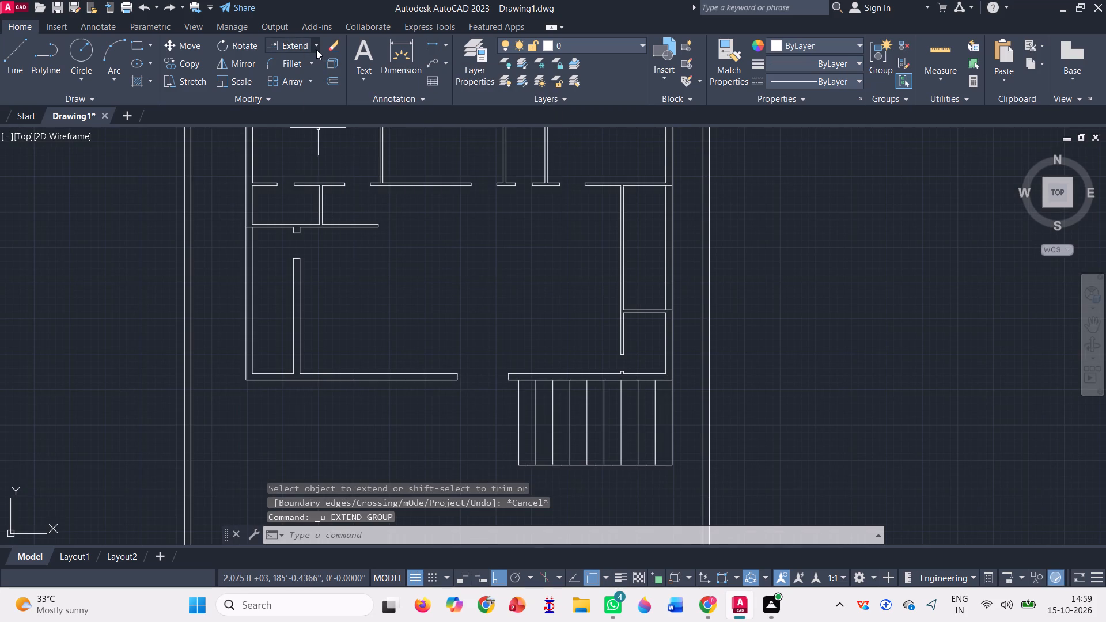
Trim the line crossing the west wall's thickness at the small western room's south partition.
click(316, 49)
click(310, 69)
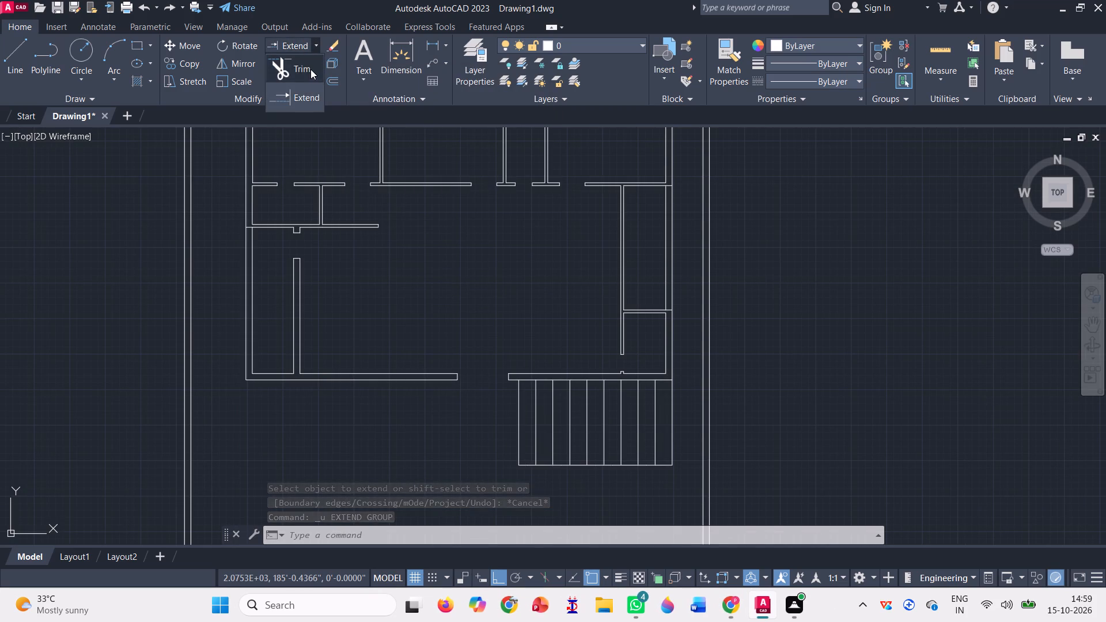
scroll(255, 232, up, 2)
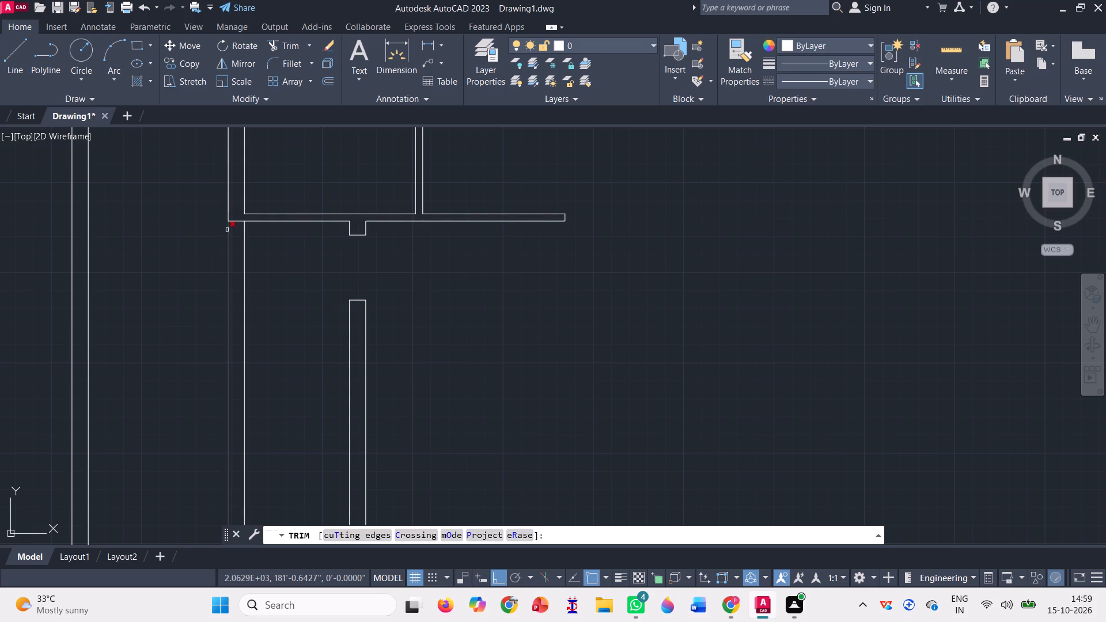
scroll(233, 219, up, 3)
click(240, 231)
click(236, 218)
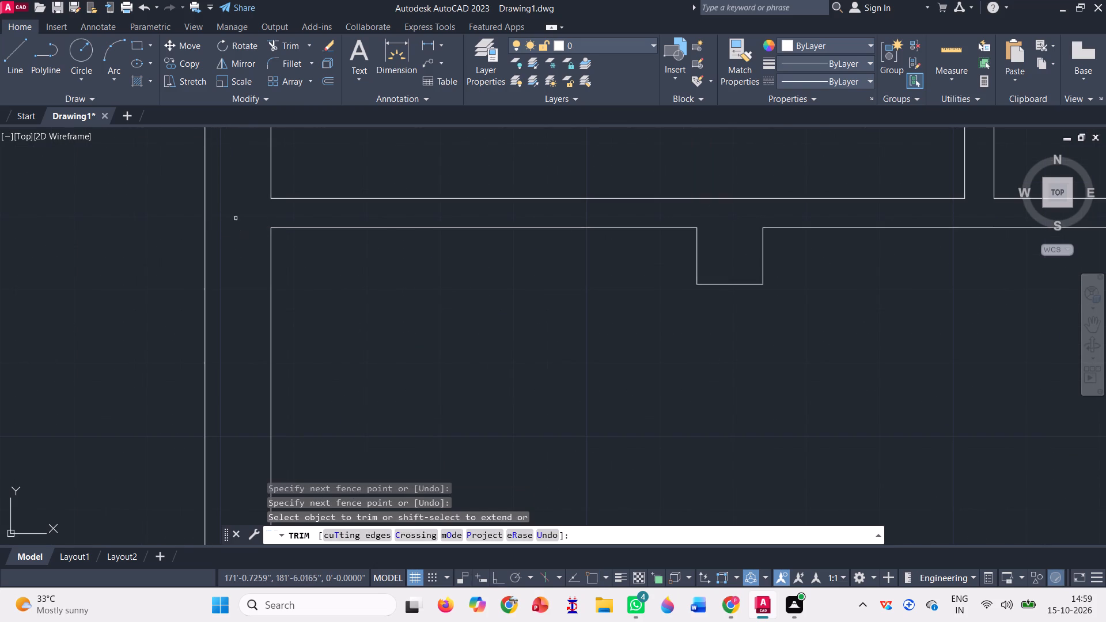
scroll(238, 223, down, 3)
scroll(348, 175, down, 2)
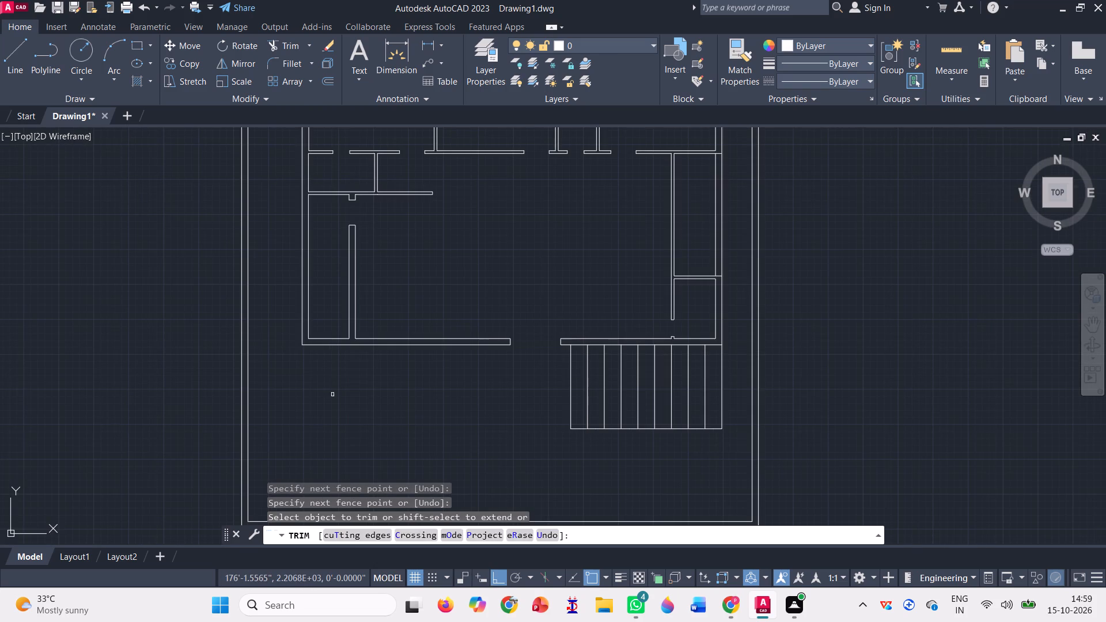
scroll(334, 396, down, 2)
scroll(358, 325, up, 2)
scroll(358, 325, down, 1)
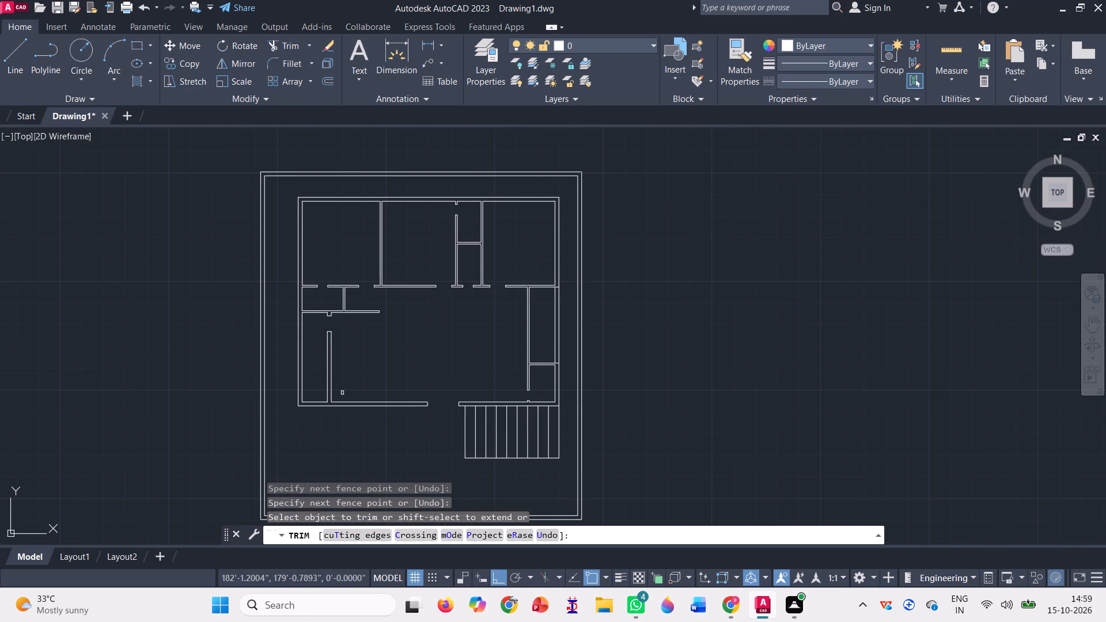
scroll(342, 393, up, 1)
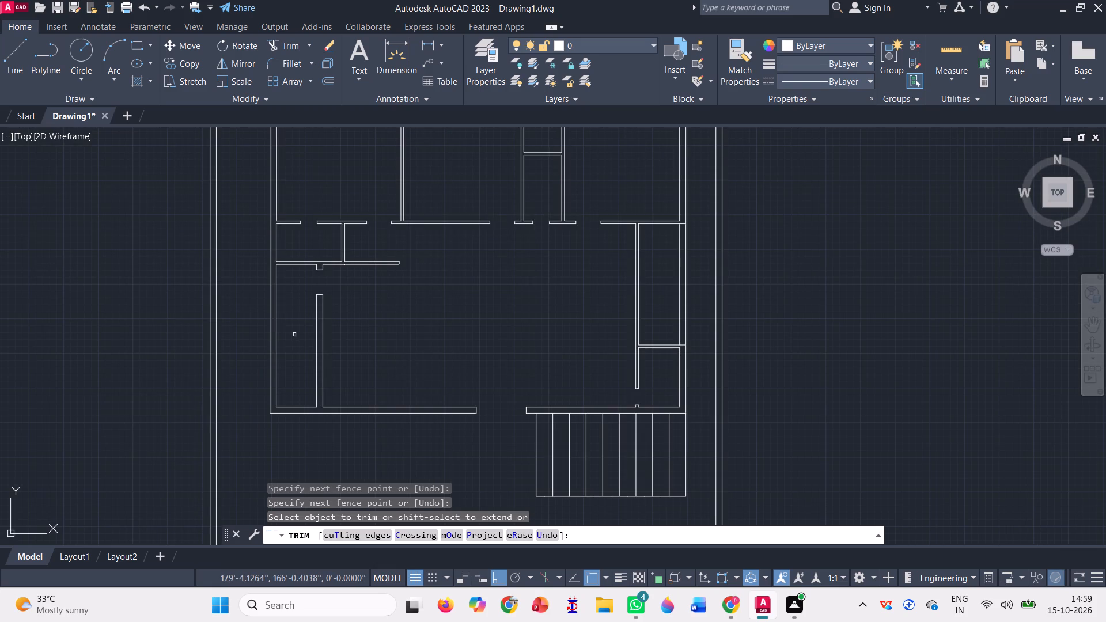
Trim away the partition between the small western room's south partition and the south wall, including its door stub and end caps.
click(293, 332)
click(342, 349)
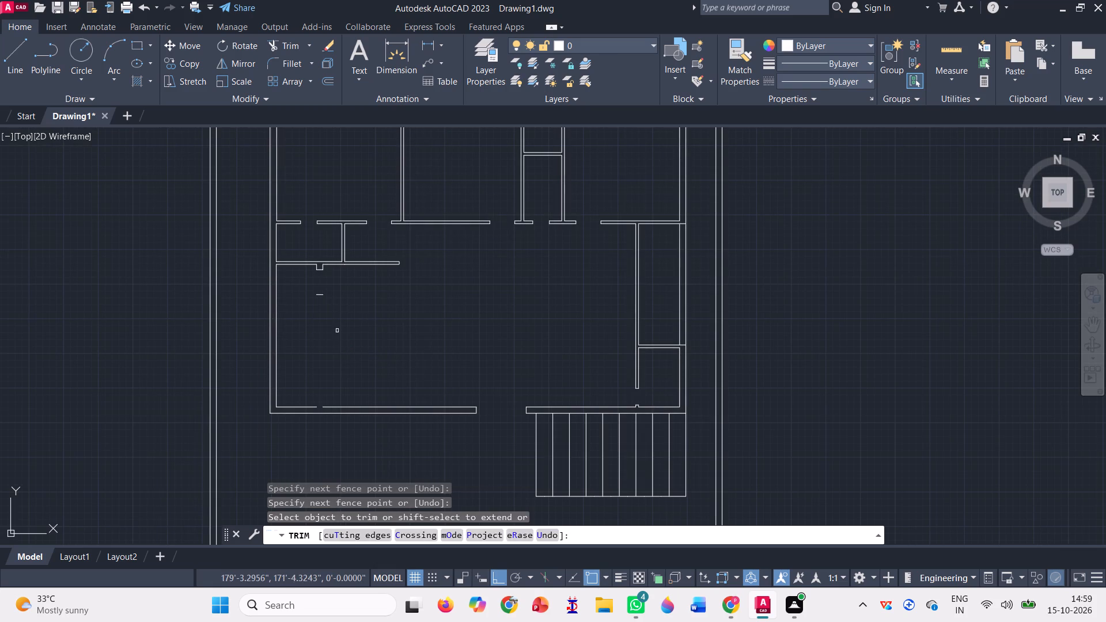
scroll(316, 269, up, 3)
click(304, 261)
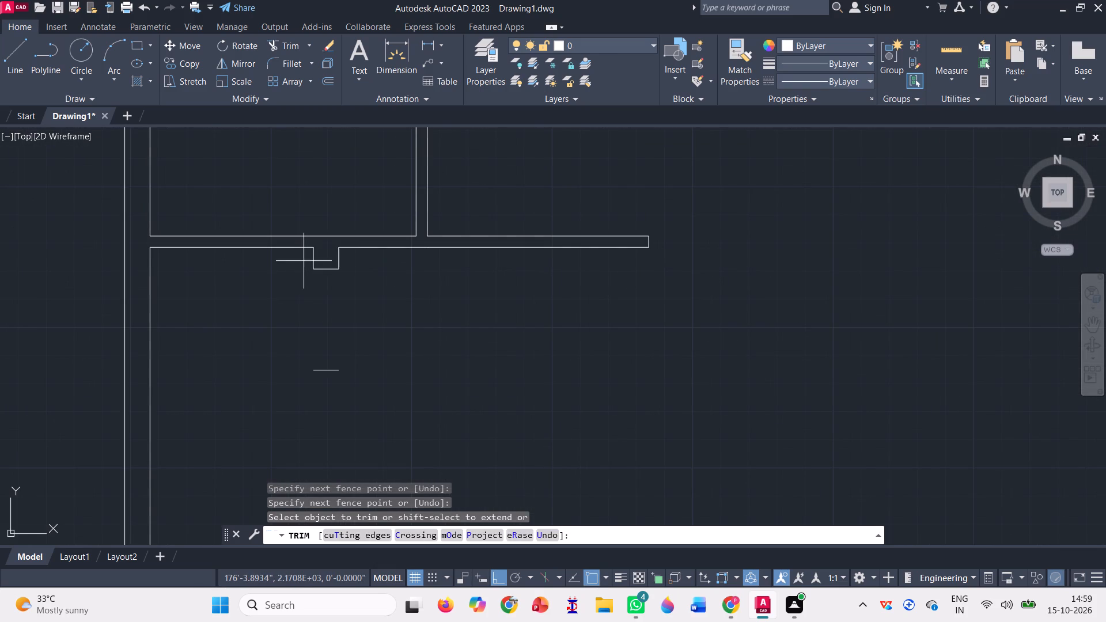
click(370, 262)
click(327, 264)
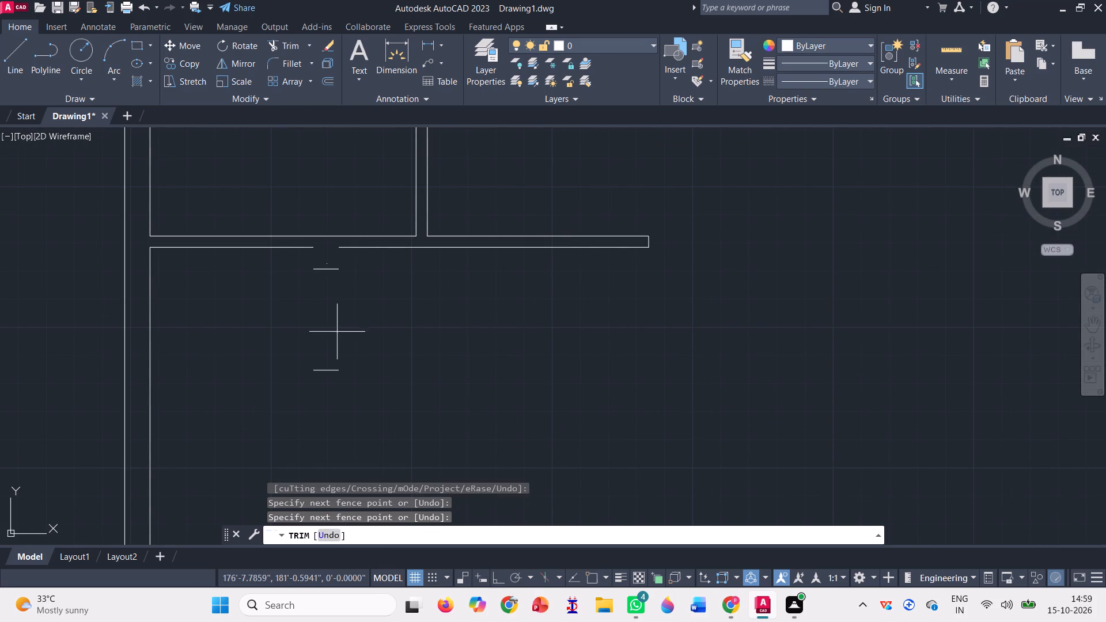
click(317, 392)
scroll(338, 270, down, 2)
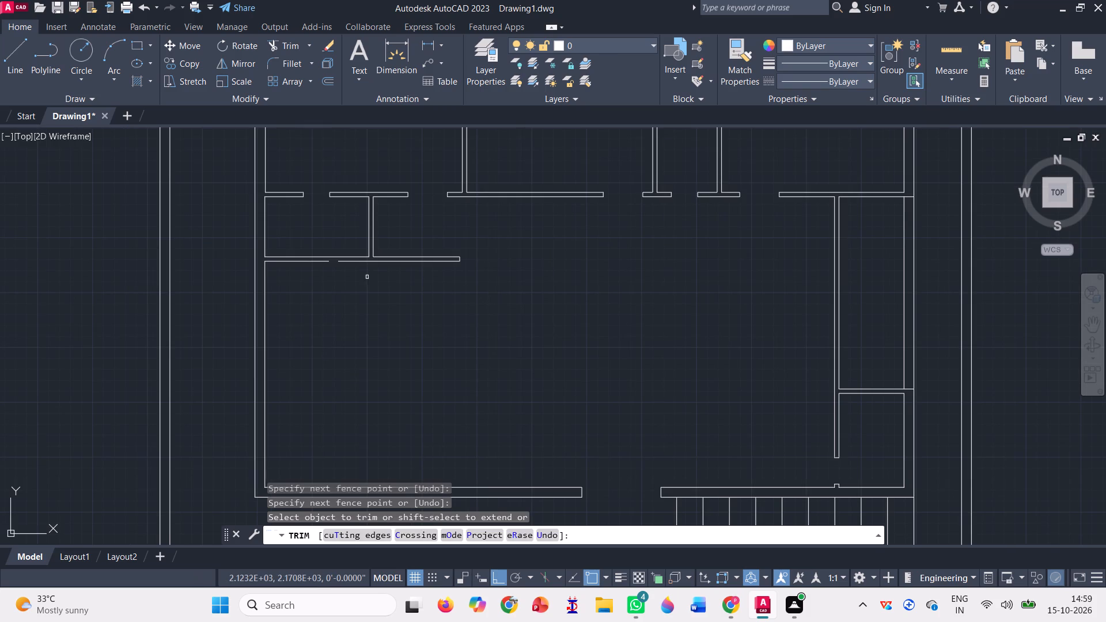
Trim the leftover western segments of the small room's south partition line and the south wall's inner line.
scroll(281, 262, up, 1)
click(281, 260)
scroll(308, 218, down, 1)
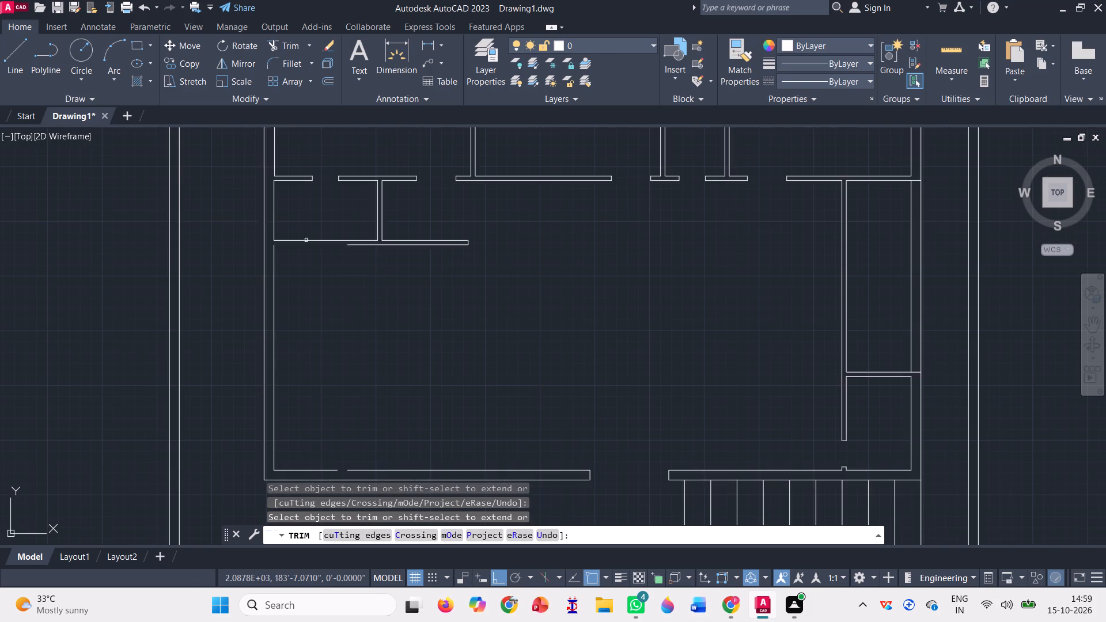
scroll(296, 481, up, 1)
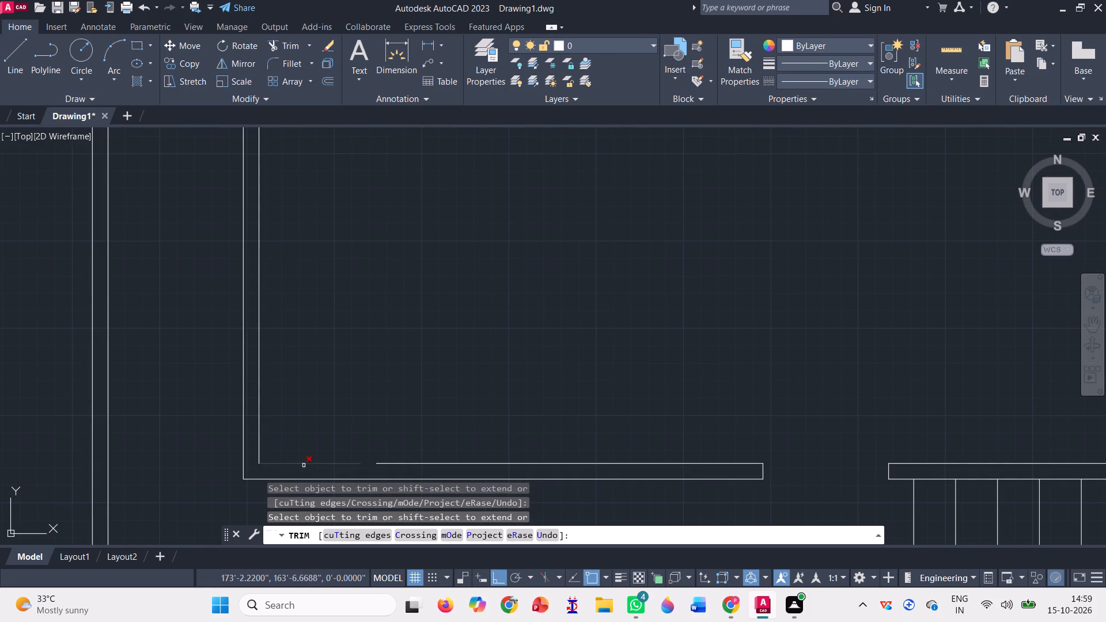
click(304, 462)
key(Escape)
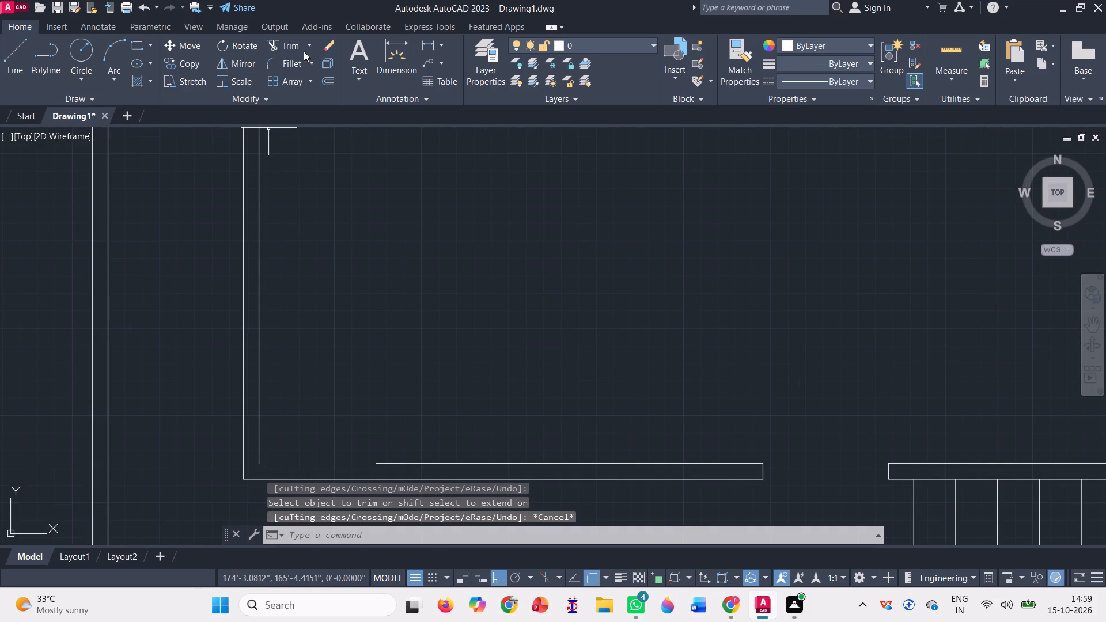
Extend the south wall's inner line and the small western room's south partition line west to the west wall.
click(310, 43)
click(306, 94)
scroll(331, 302, down, 2)
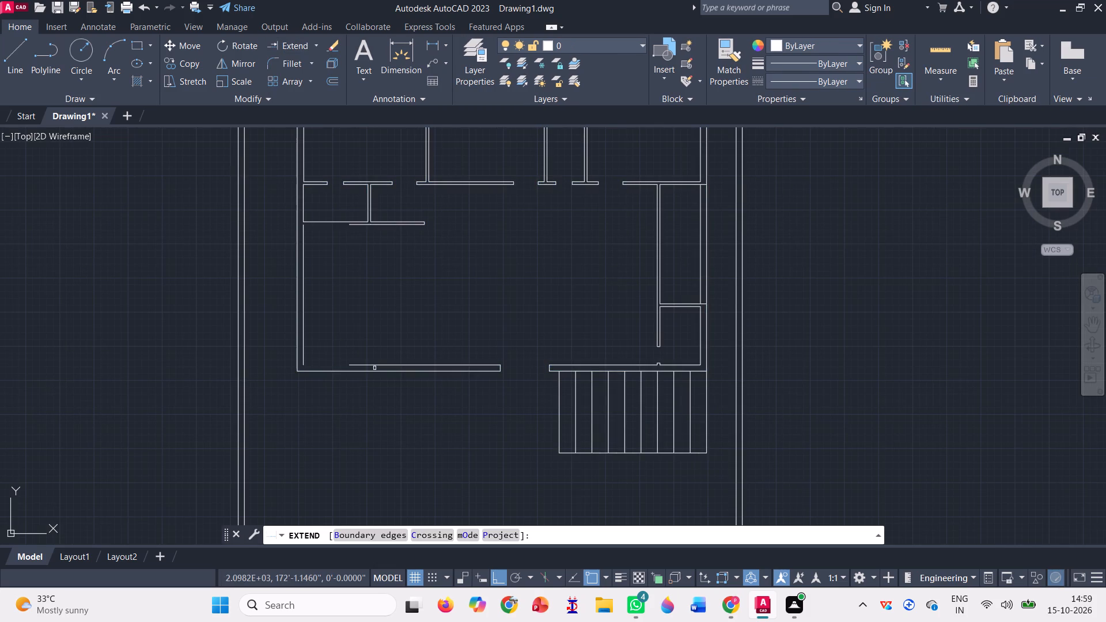
click(372, 366)
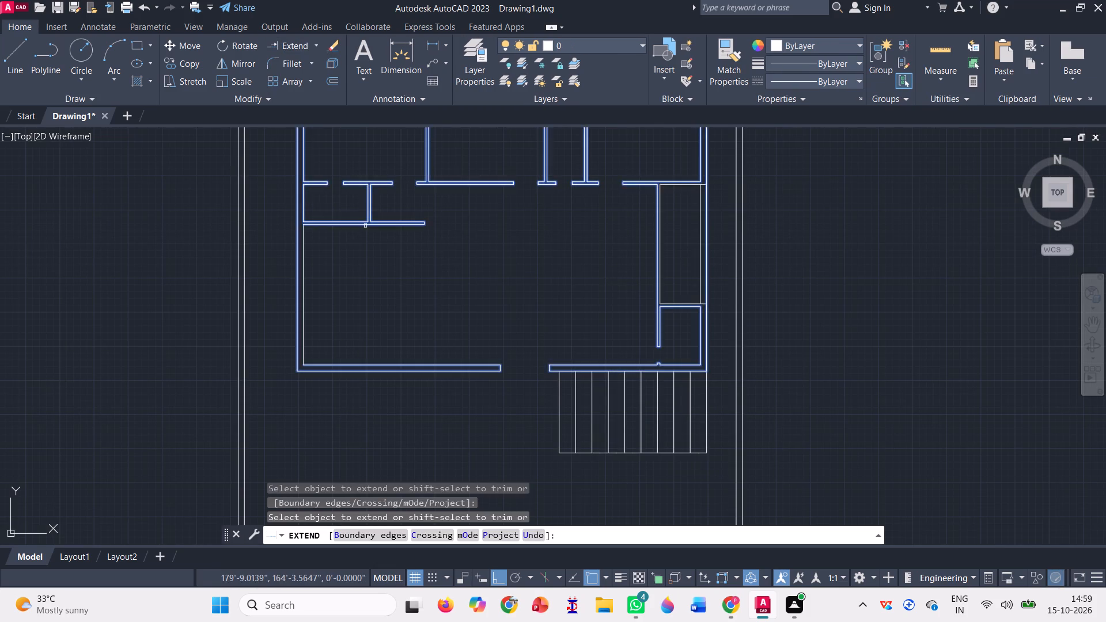
scroll(365, 225, up, 2)
click(365, 225)
scroll(343, 266, down, 1)
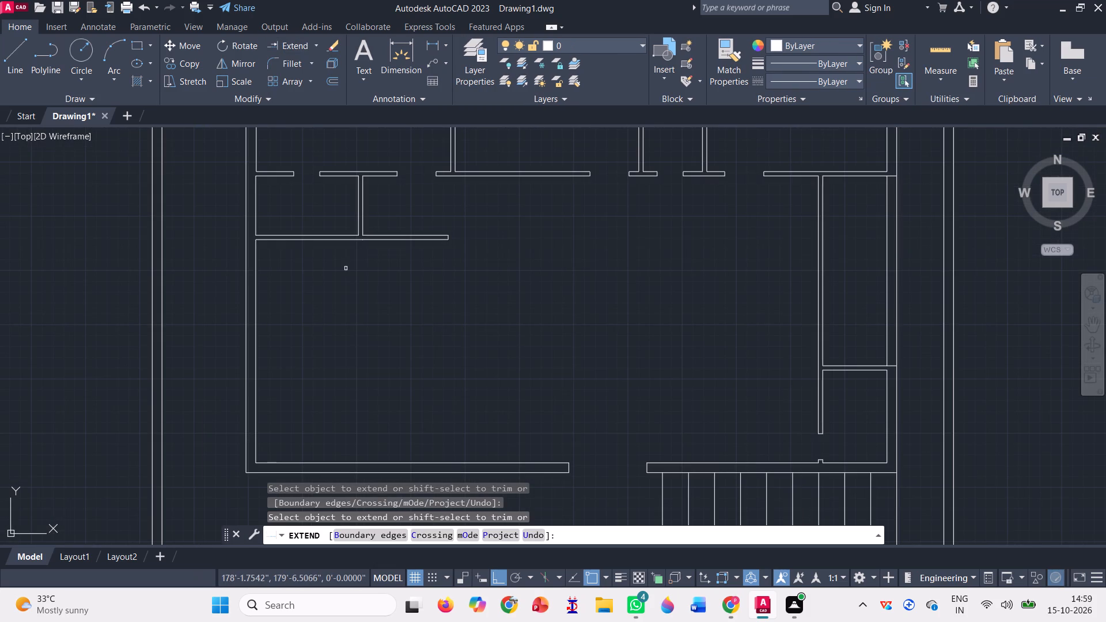
key(Escape)
Draw a horizontal centre line across the divided strip area, from its east edge's midpoint to its west edge.
scroll(347, 267, down, 2)
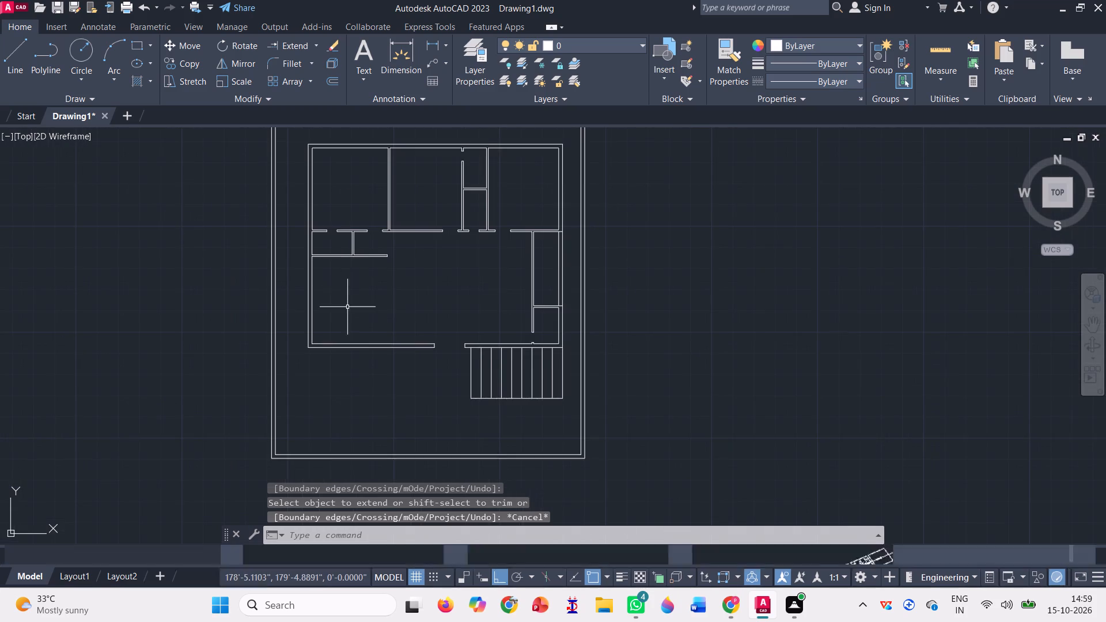
scroll(380, 333, down, 1)
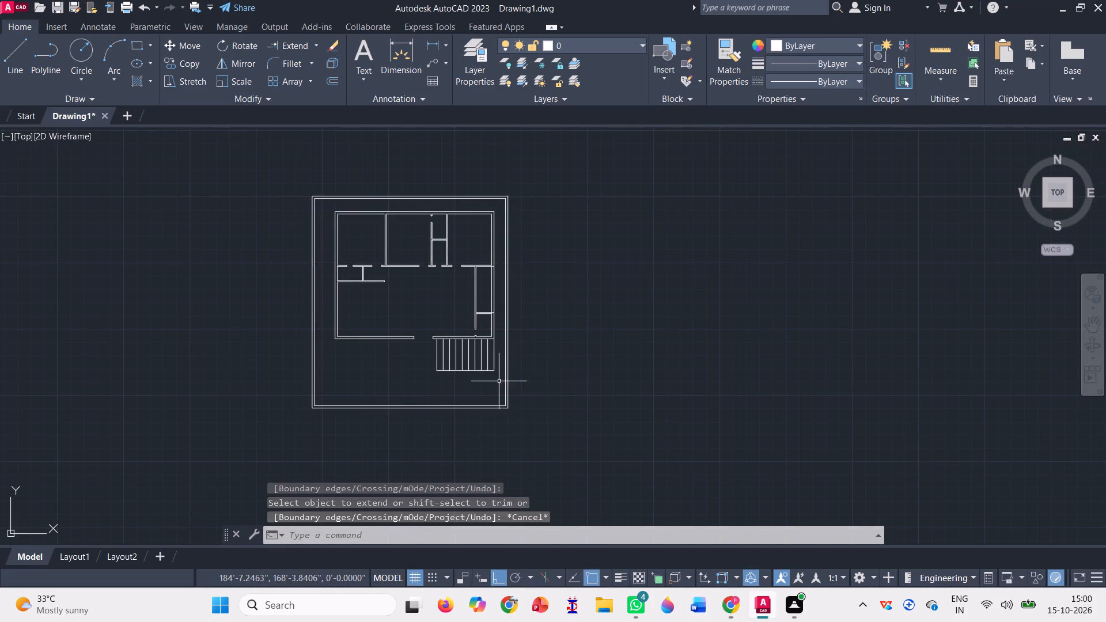
scroll(499, 378, up, 1)
click(2, 63)
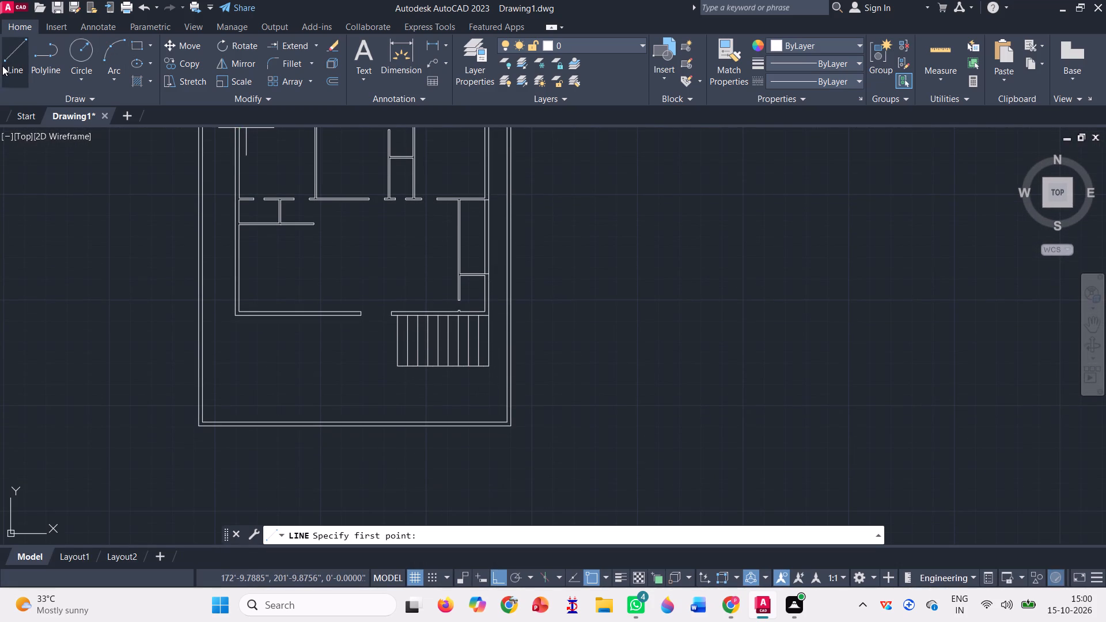
scroll(486, 341, up, 2)
click(487, 340)
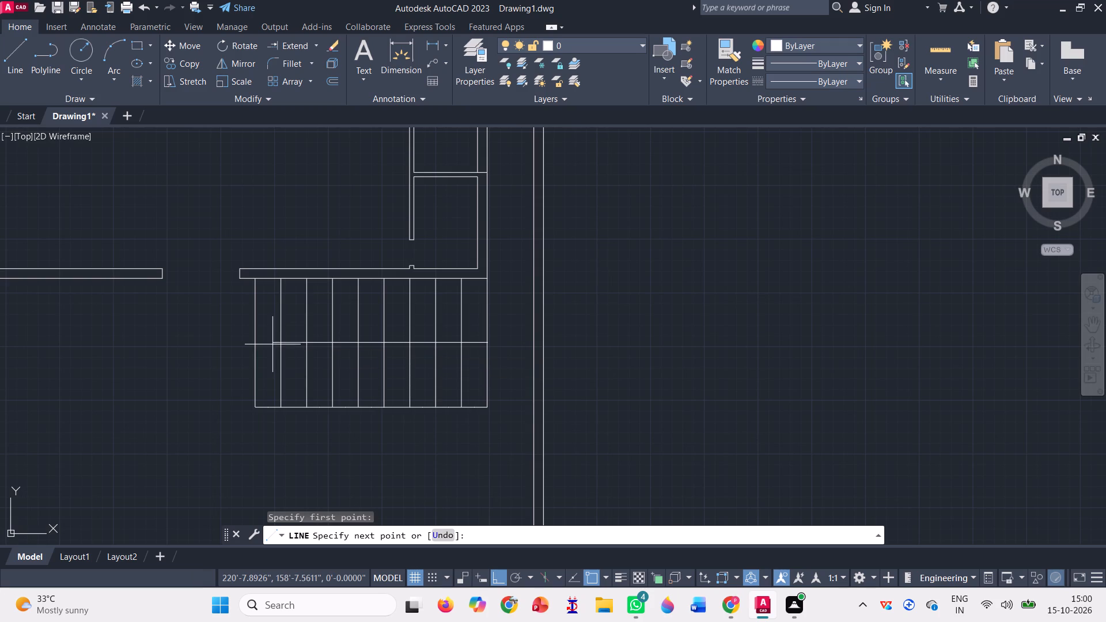
click(257, 339)
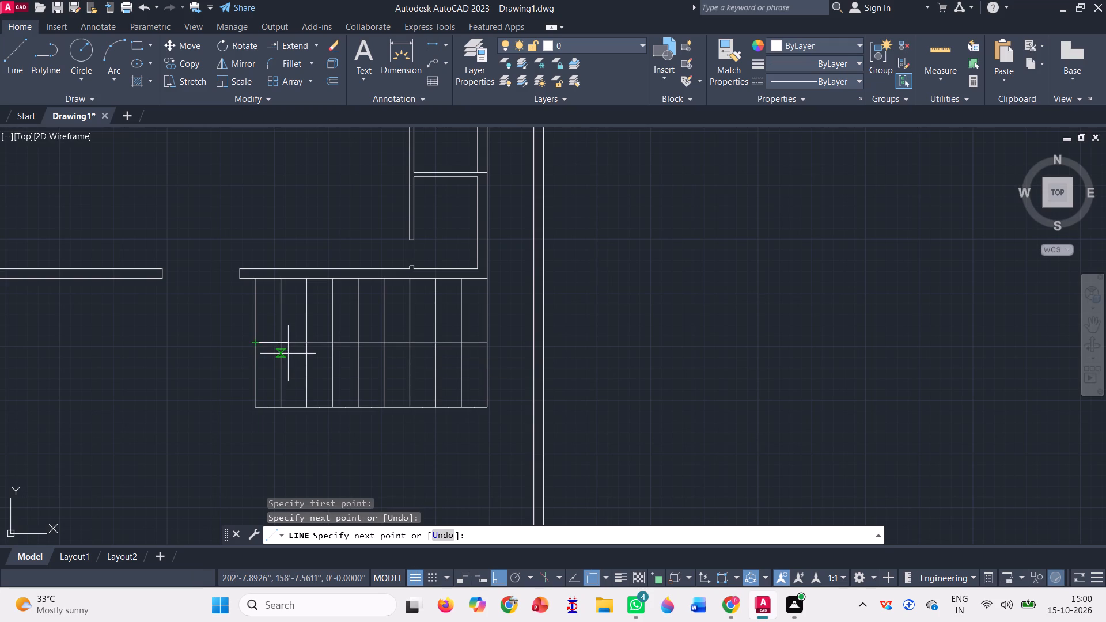
key(space)
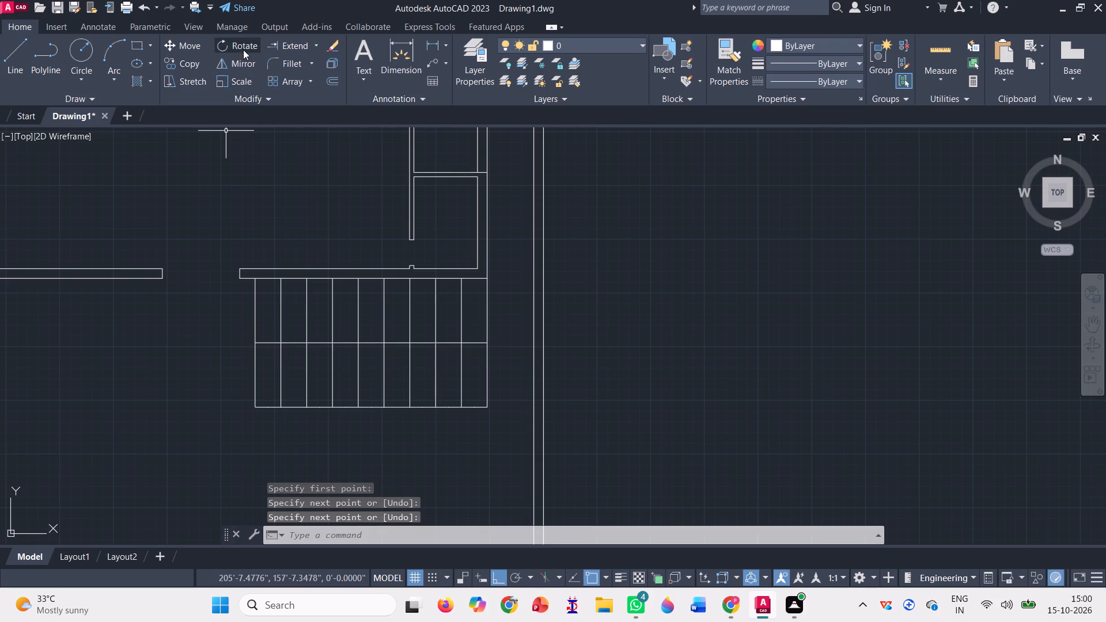
click(173, 67)
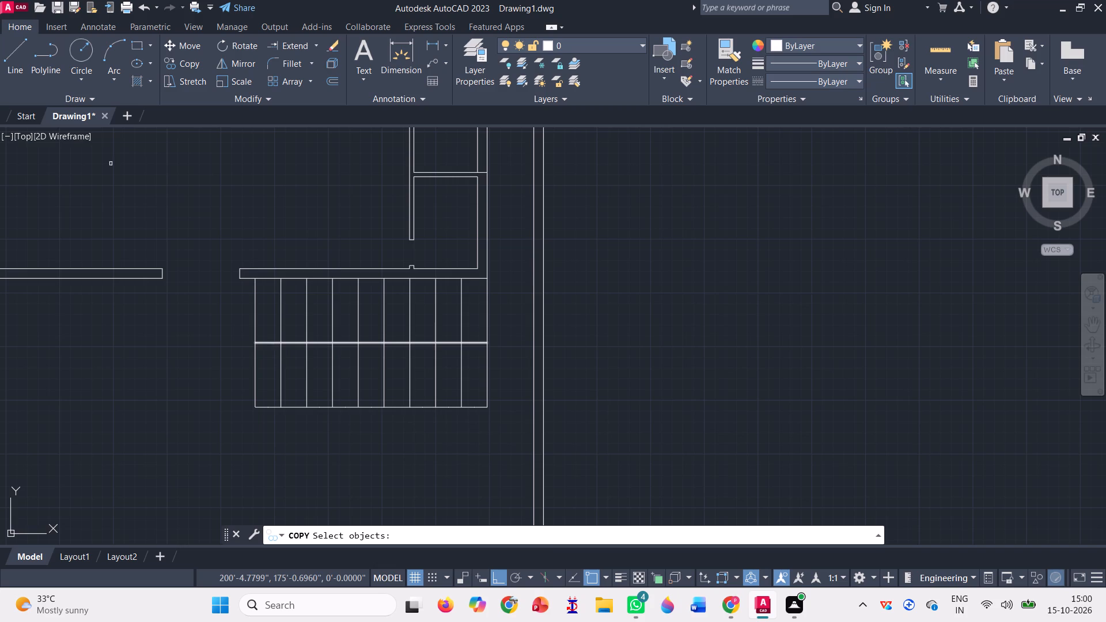
key(Escape)
Draw a line about 7" north from the centre line's west end, continuing east to the strip area's east edge.
click(9, 55)
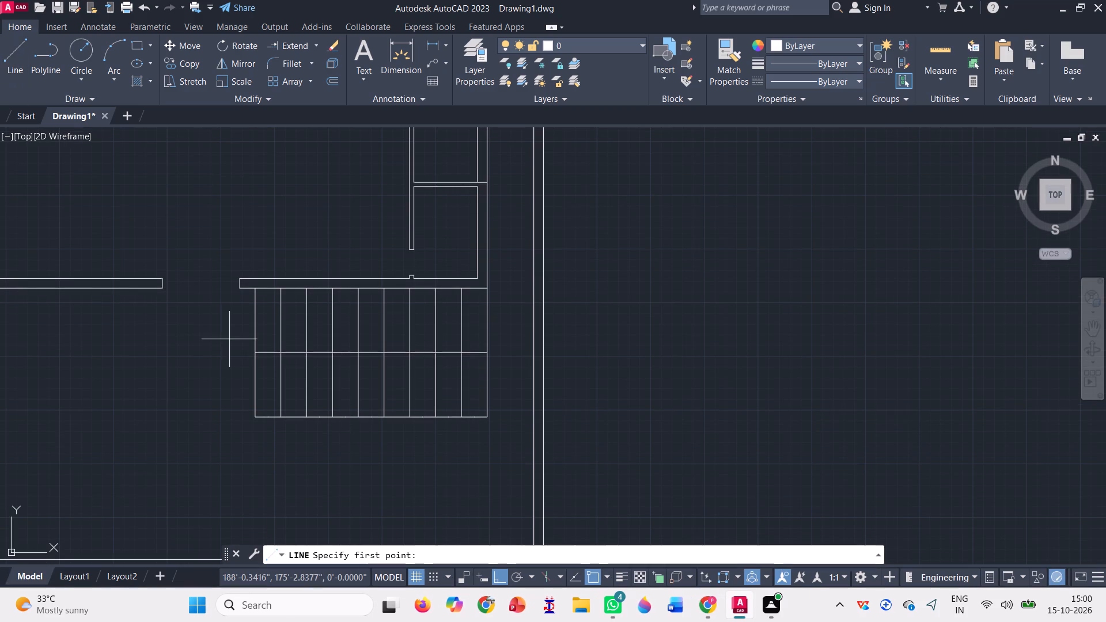
click(255, 350)
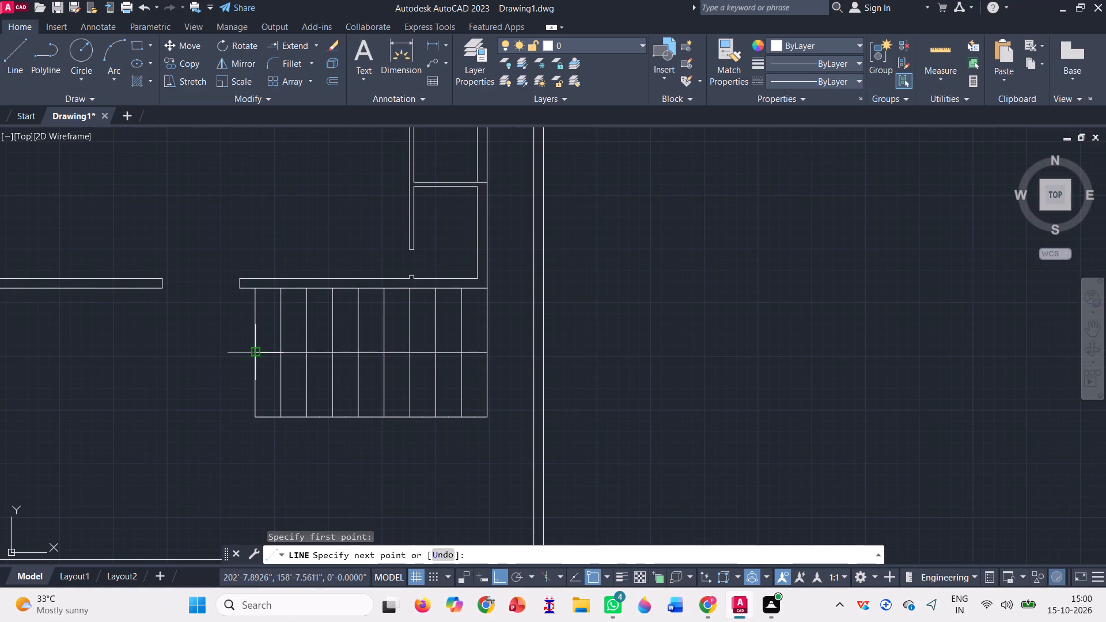
scroll(257, 344, up, 3)
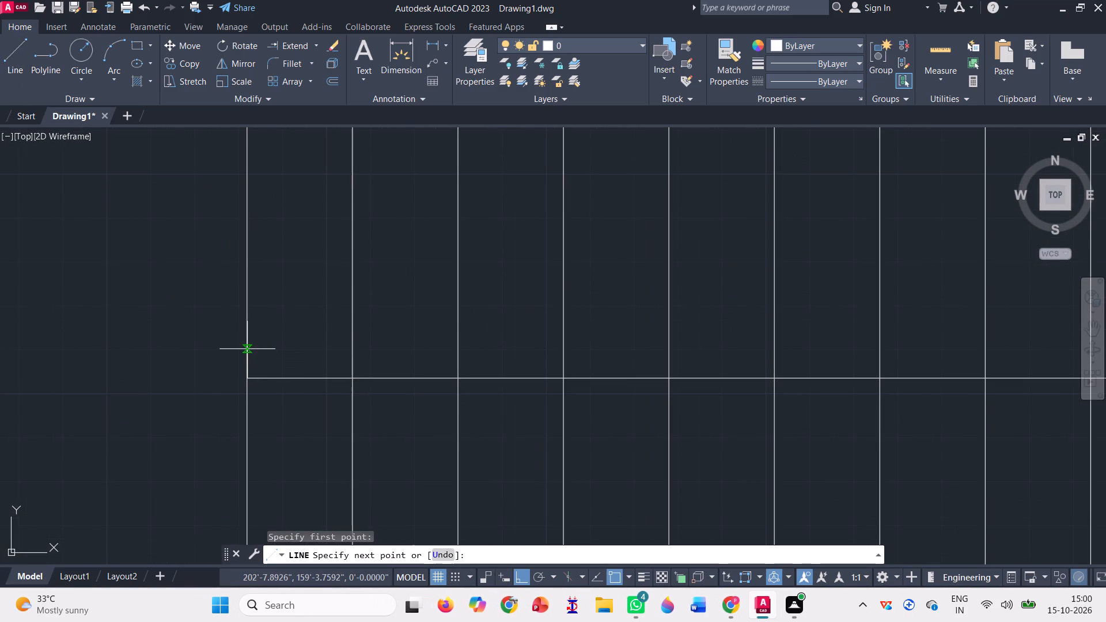
drag(247, 347, 252, 348)
scroll(175, 383, down, 2)
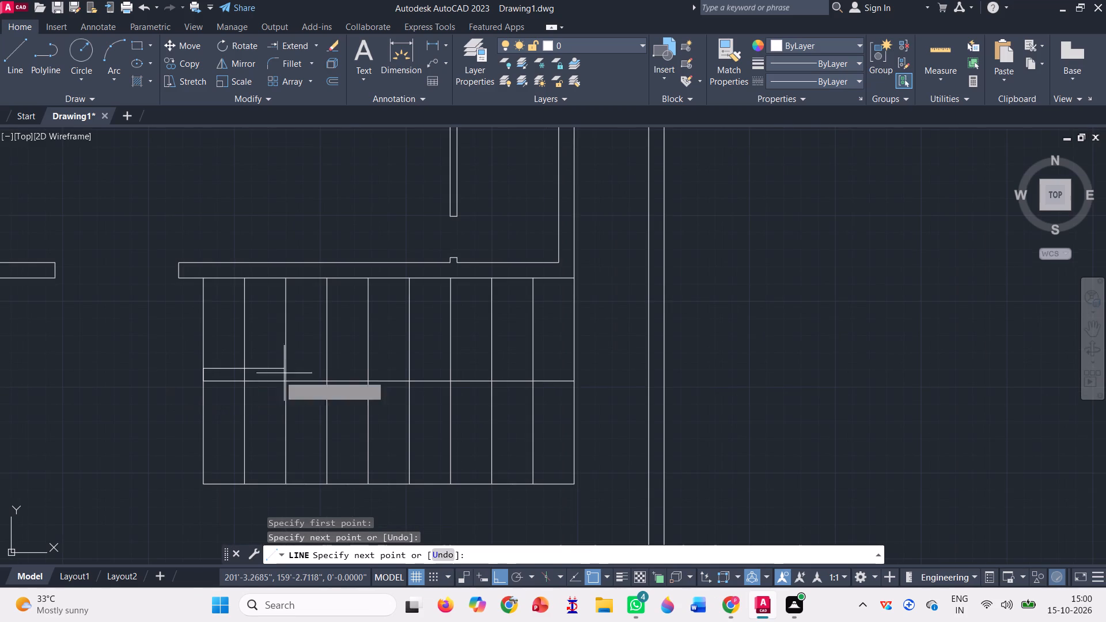
click(572, 372)
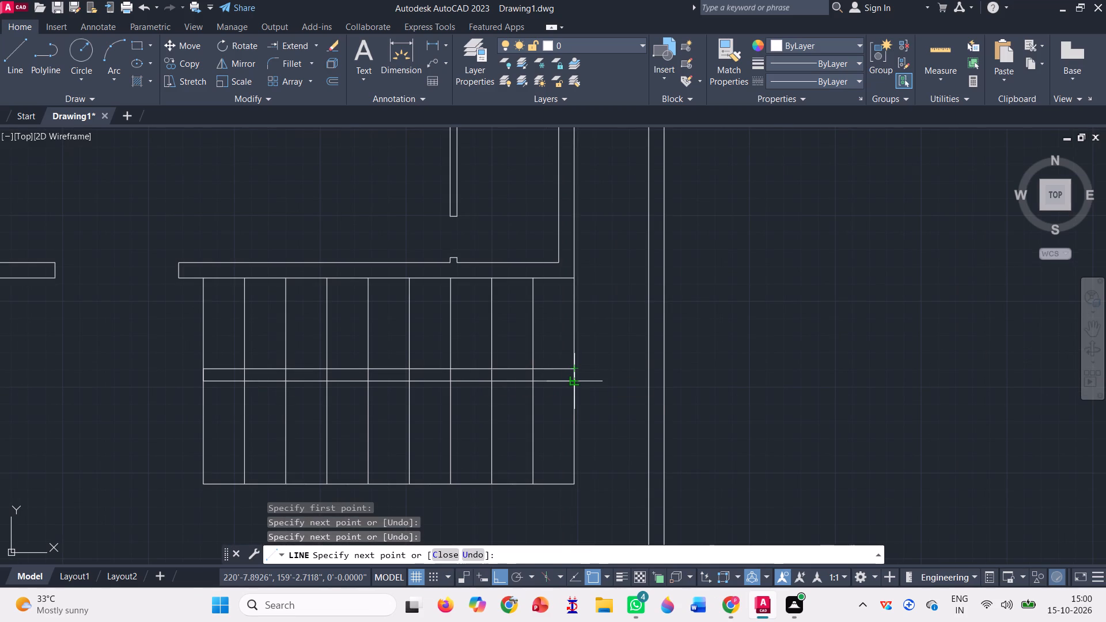
key(space)
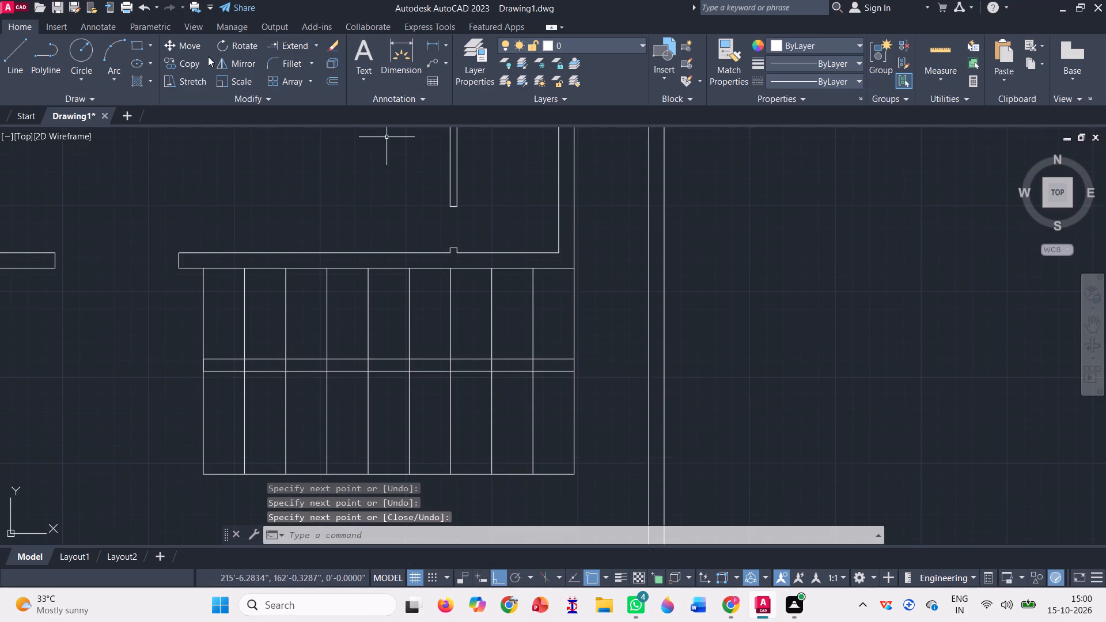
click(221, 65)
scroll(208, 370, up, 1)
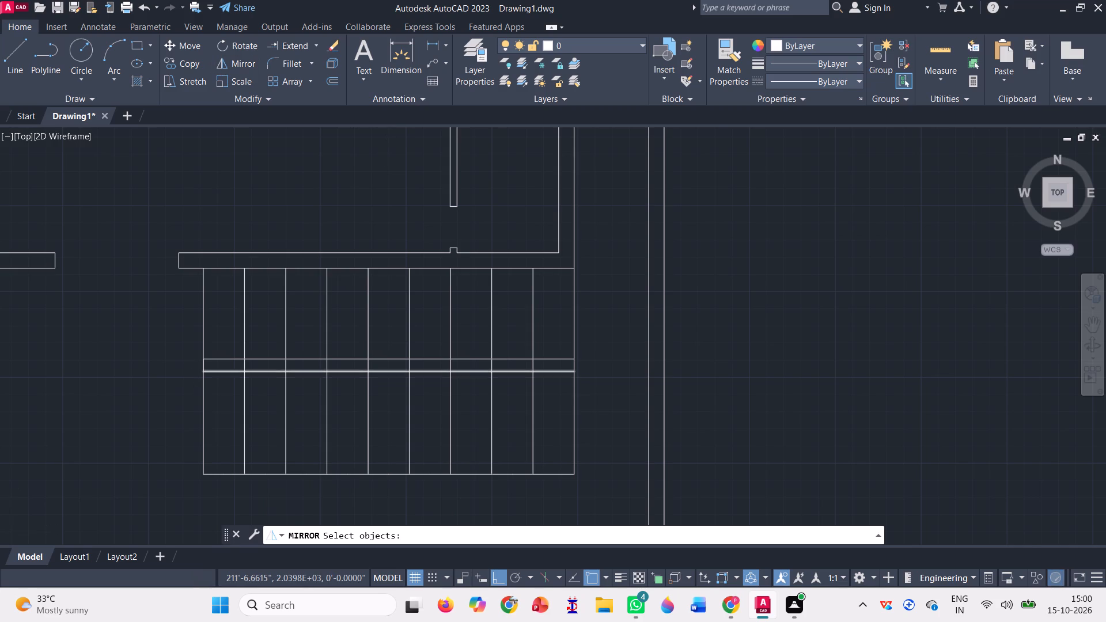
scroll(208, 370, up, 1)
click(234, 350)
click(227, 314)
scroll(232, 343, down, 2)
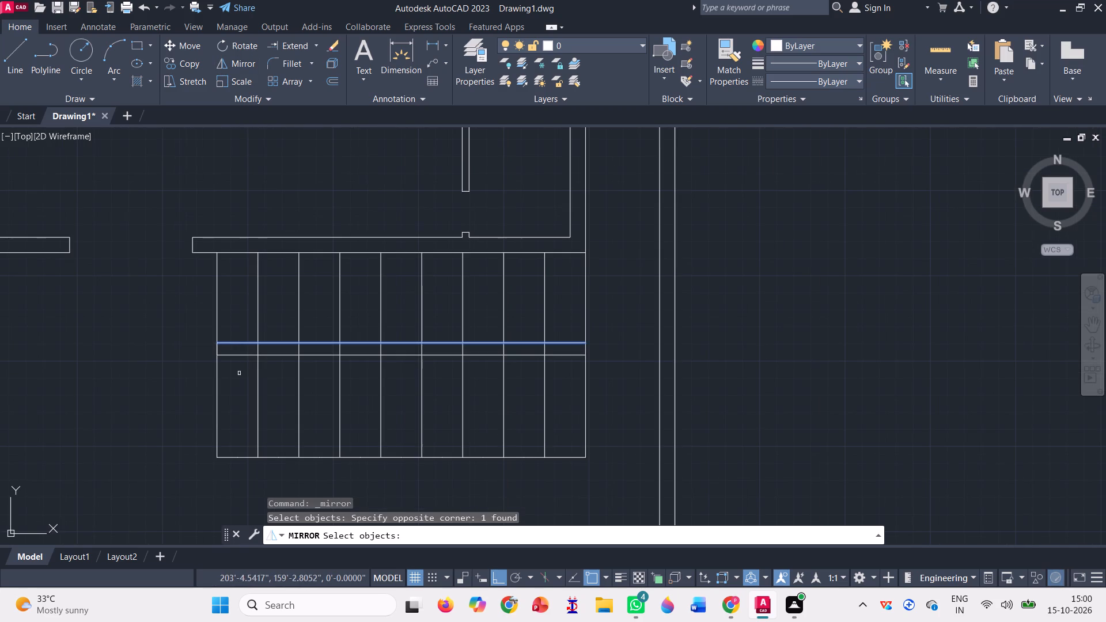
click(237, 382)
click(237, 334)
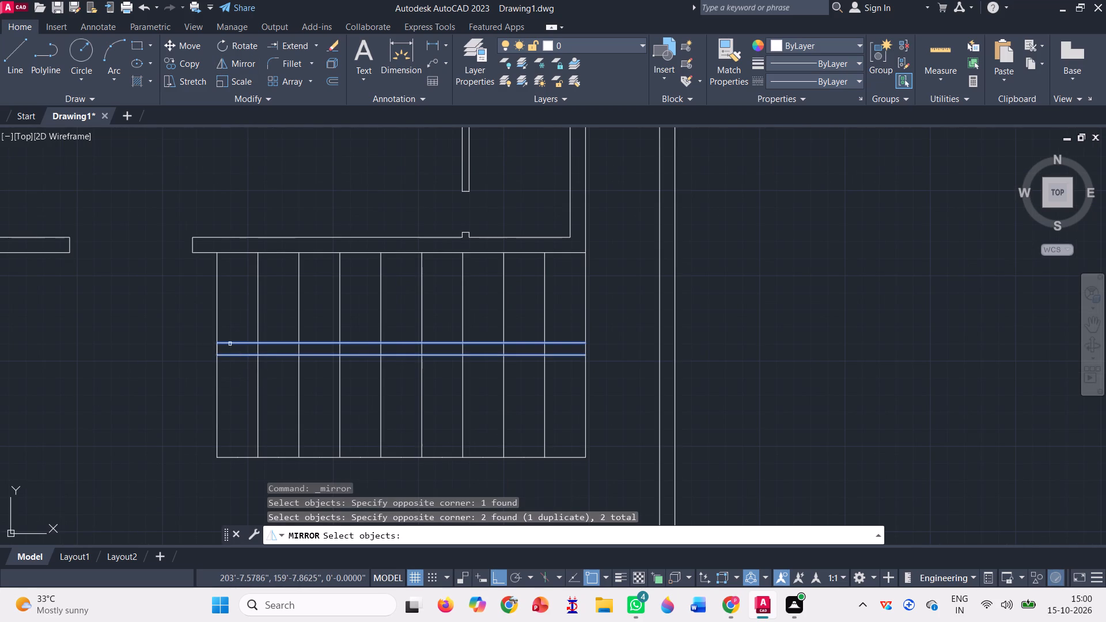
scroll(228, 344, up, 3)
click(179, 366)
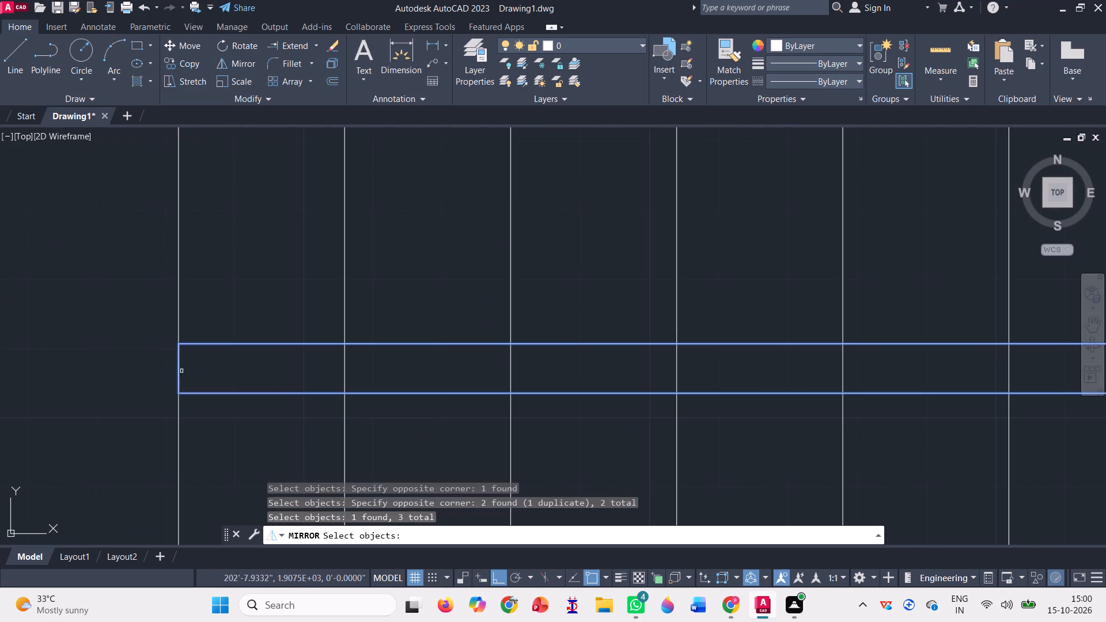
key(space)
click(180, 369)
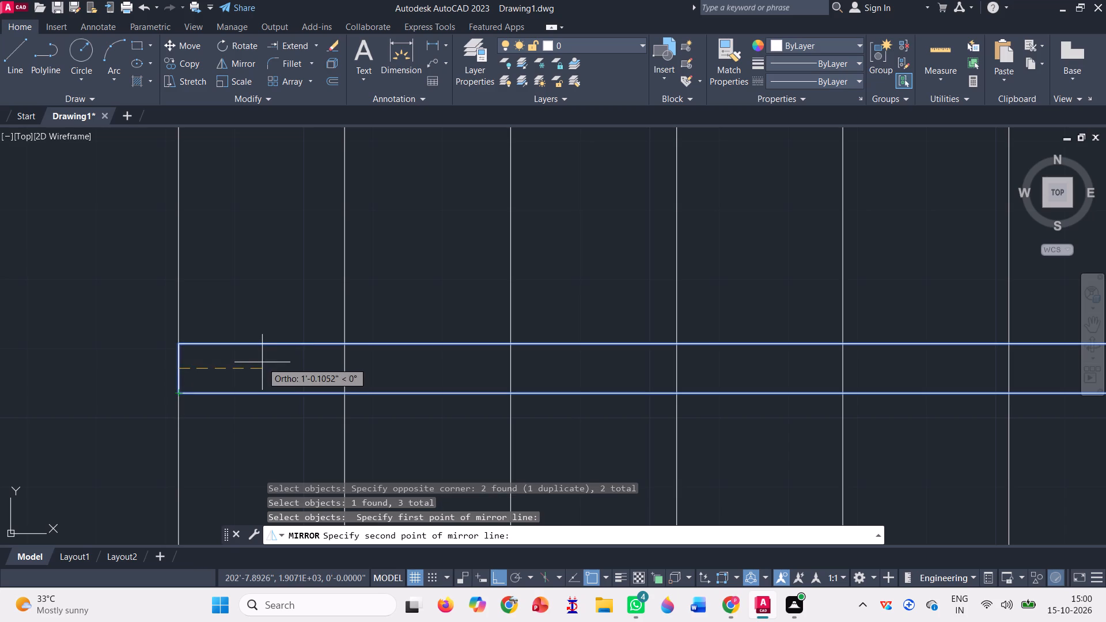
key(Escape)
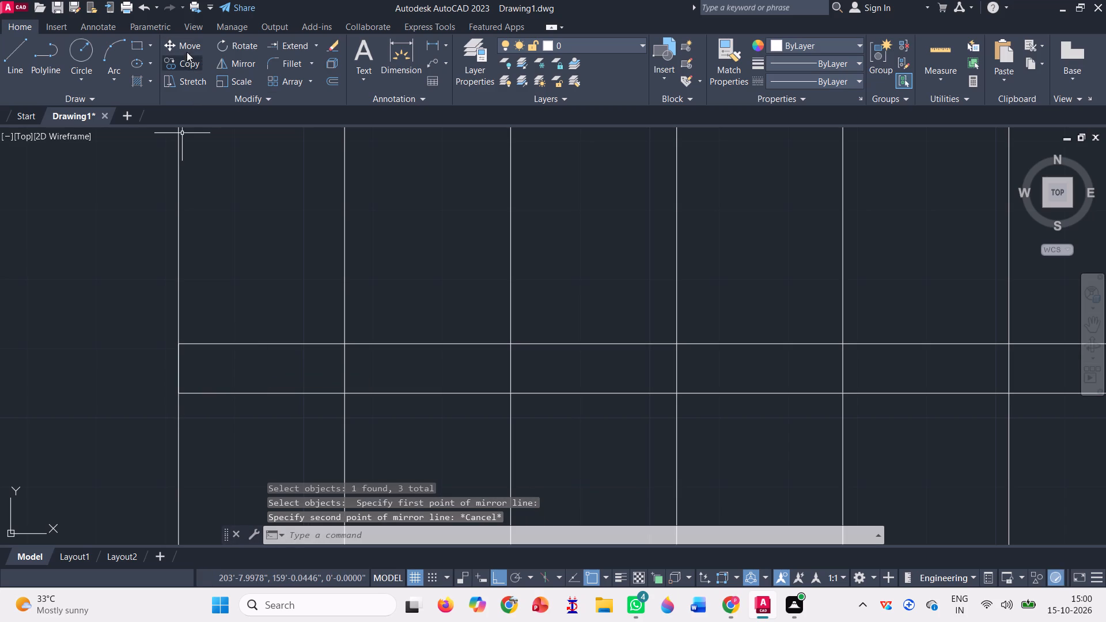
Move both horizontal lines and their short west end line south, from the end line's midpoint to its original lower endpoint.
click(187, 45)
click(249, 415)
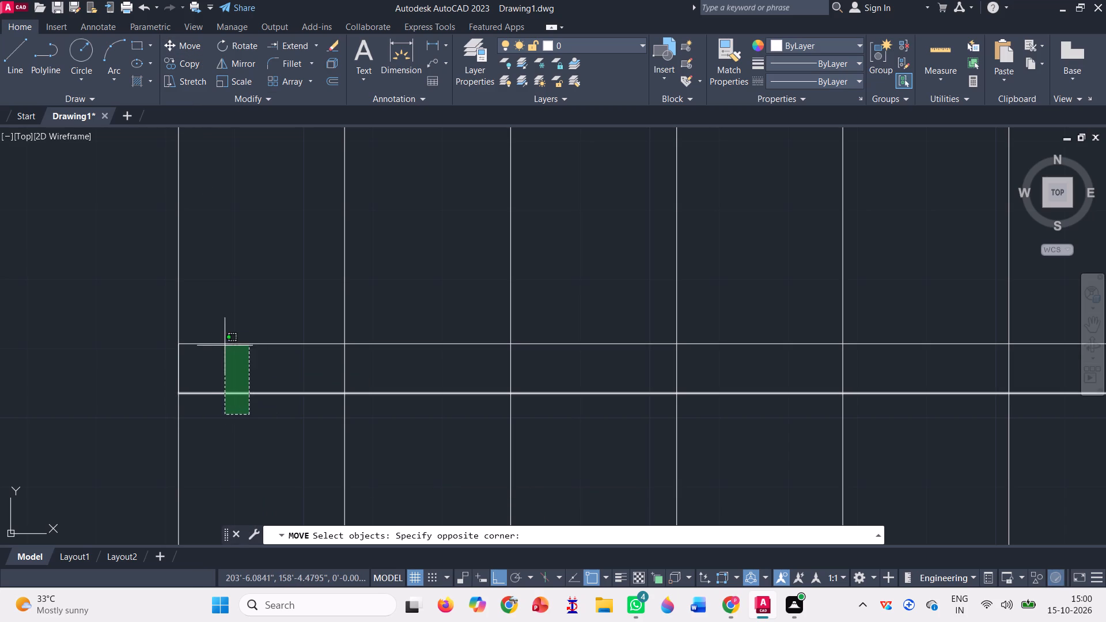
click(221, 335)
click(178, 362)
key(space)
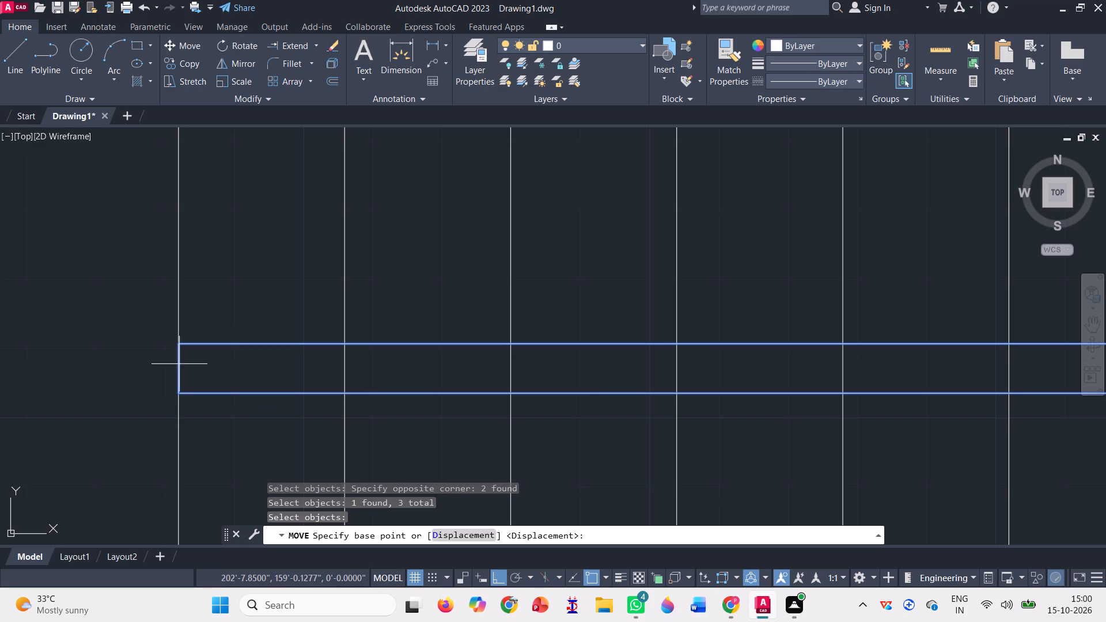
click(181, 369)
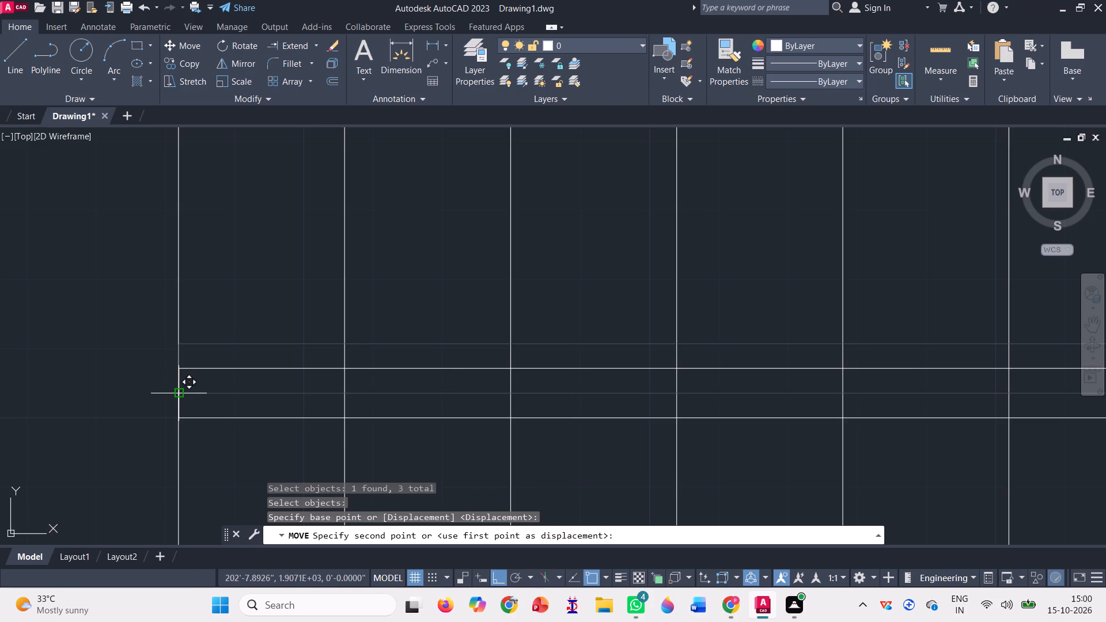
click(176, 392)
Close the central band's east end with a short vertical line joining its two horizontal lines.
scroll(256, 376, down, 4)
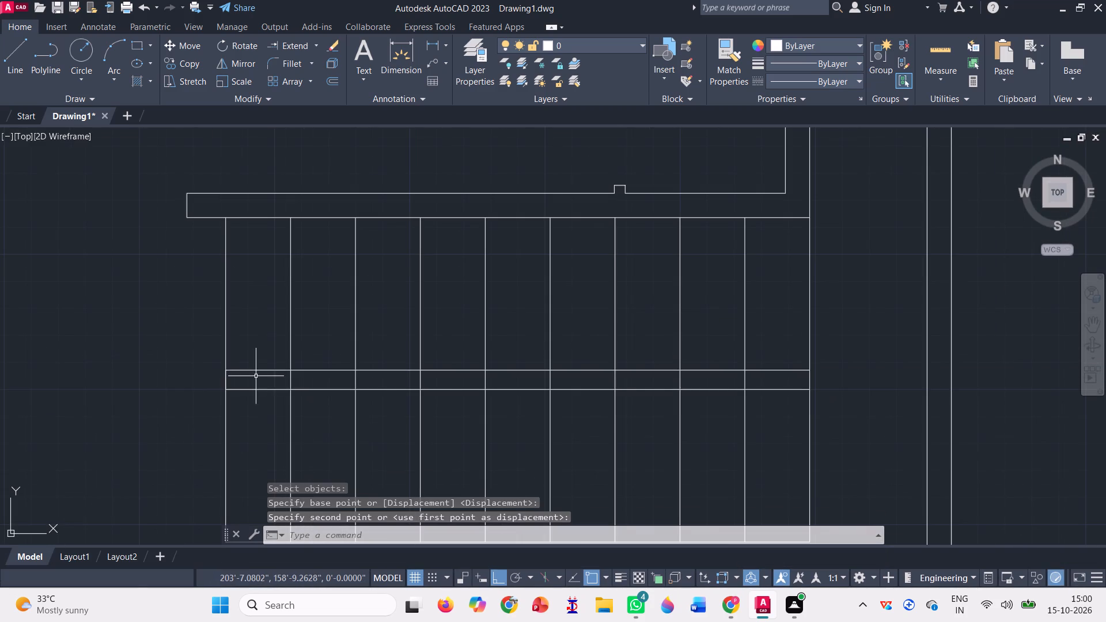
click(4, 50)
scroll(779, 412, up, 1)
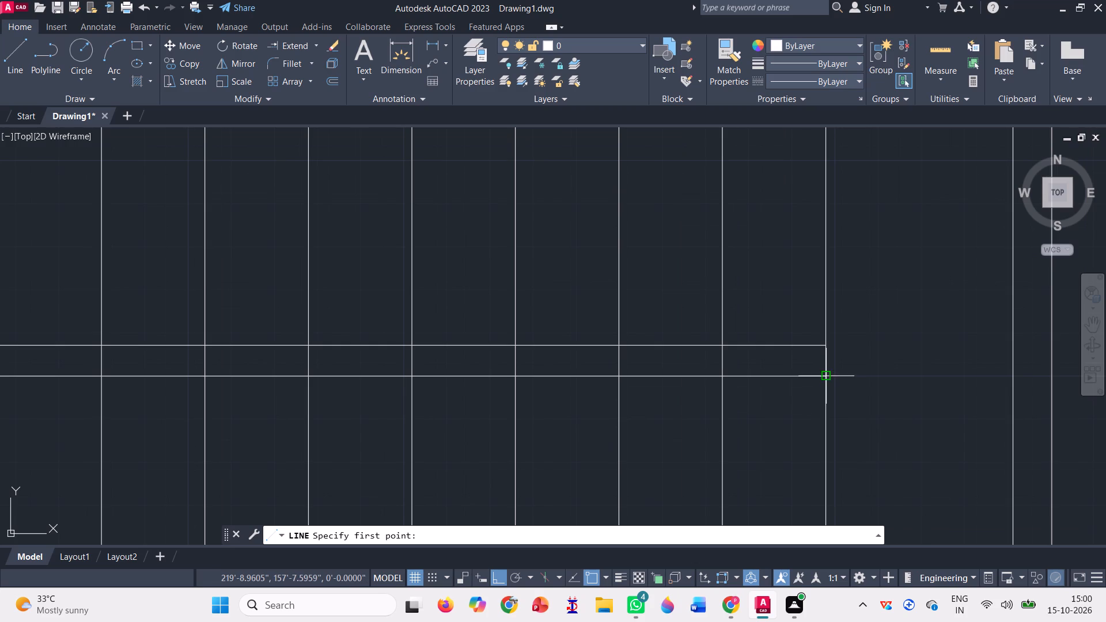
click(825, 376)
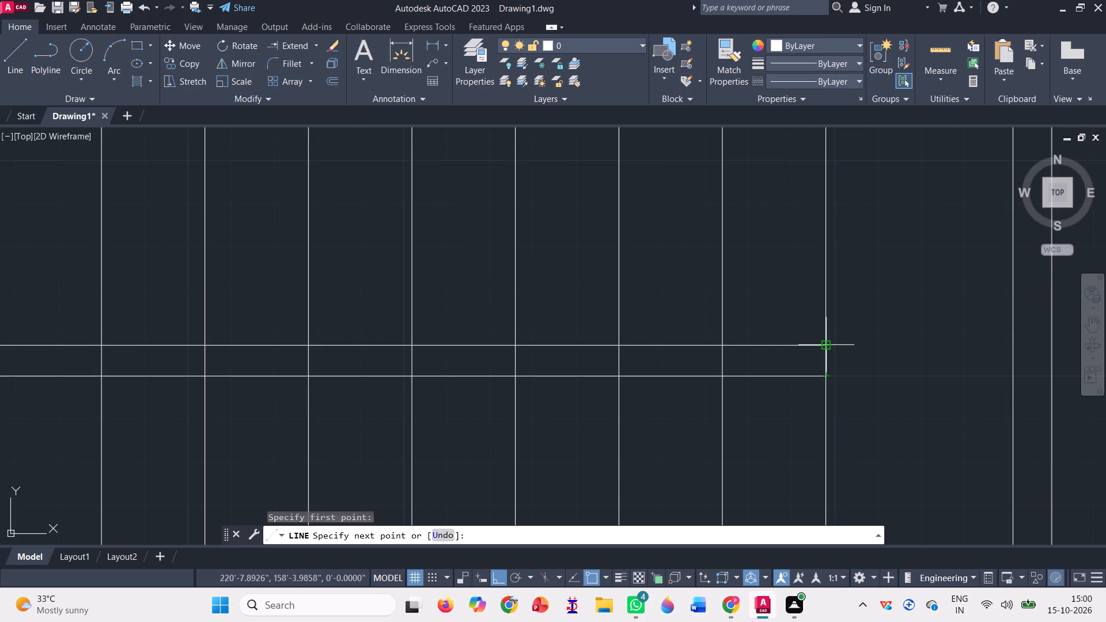
click(824, 343)
key(b)
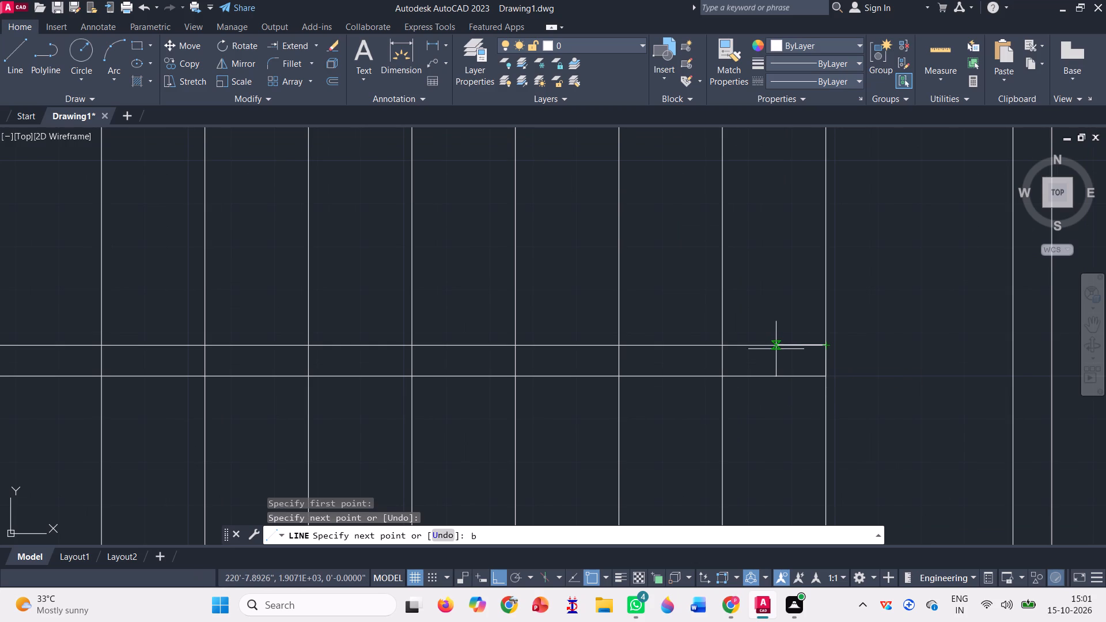
key(BackSpace)
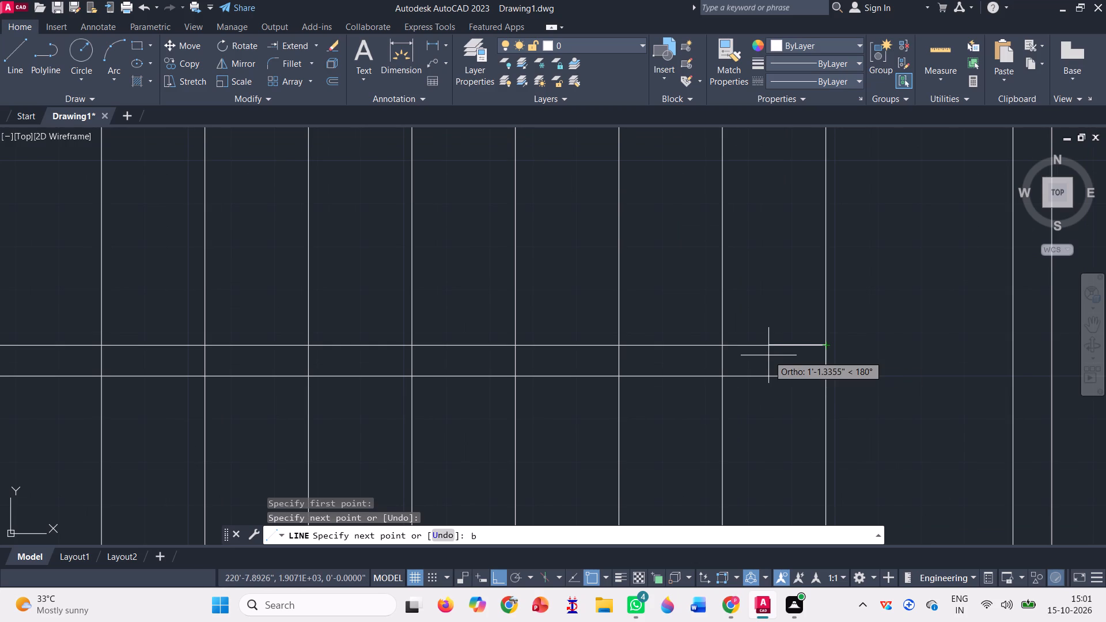
key(space)
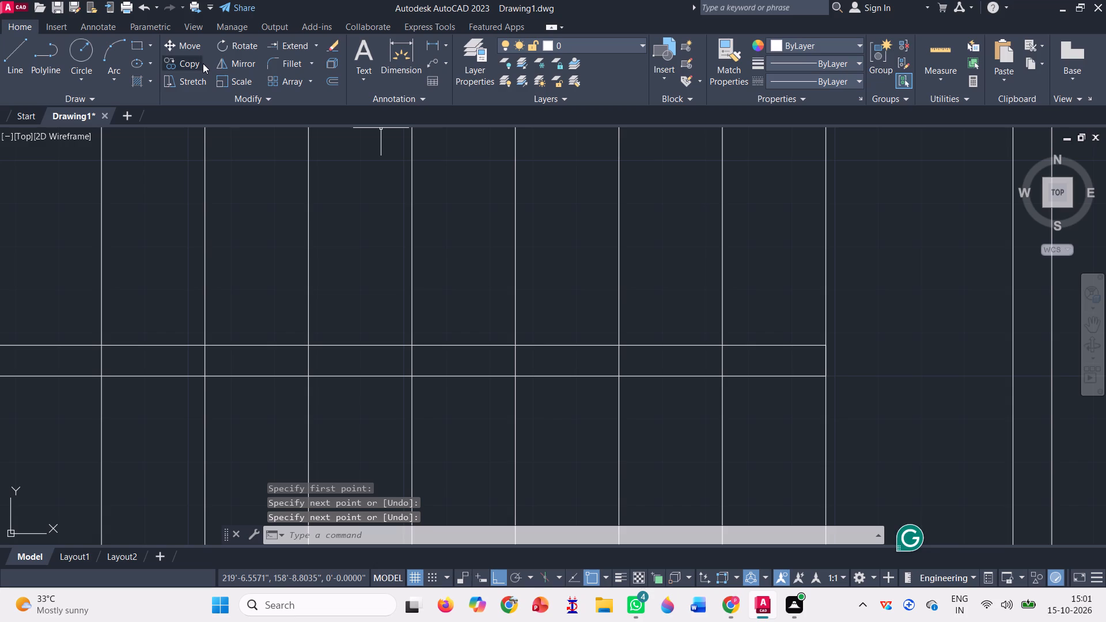
Join the central band's two horizontal lines and two short end lines into one closed polyline.
click(763, 403)
click(759, 313)
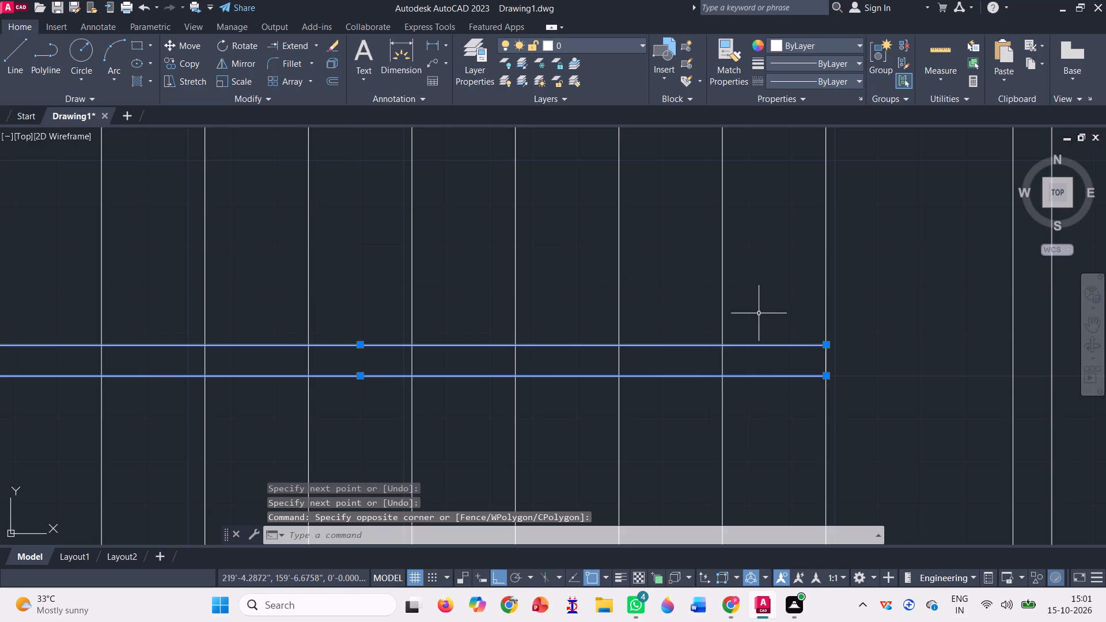
scroll(836, 359, up, 3)
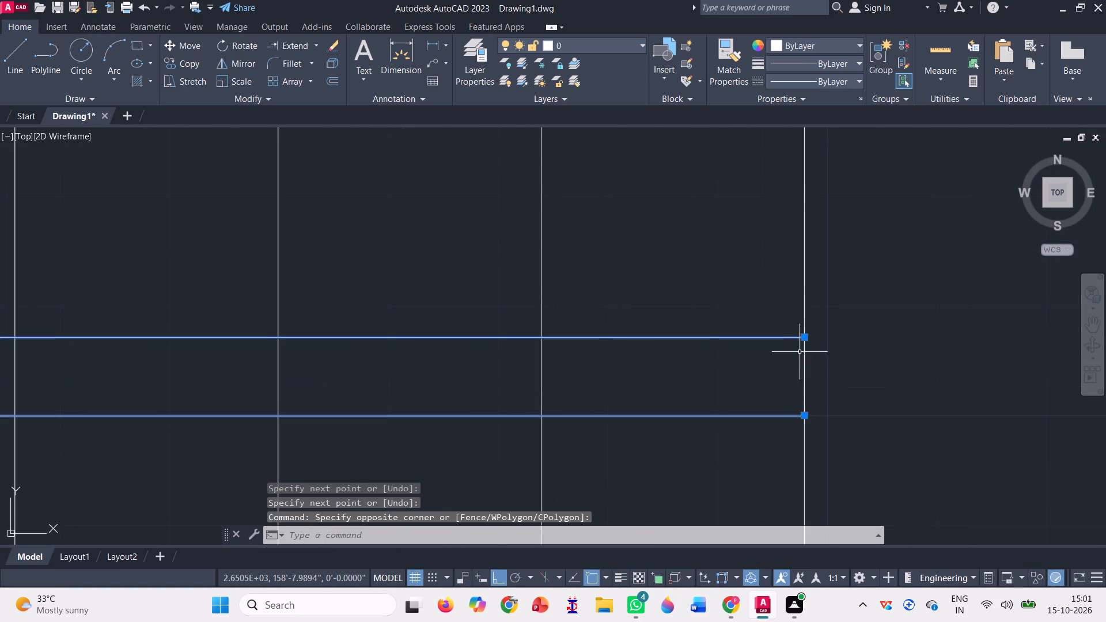
click(802, 369)
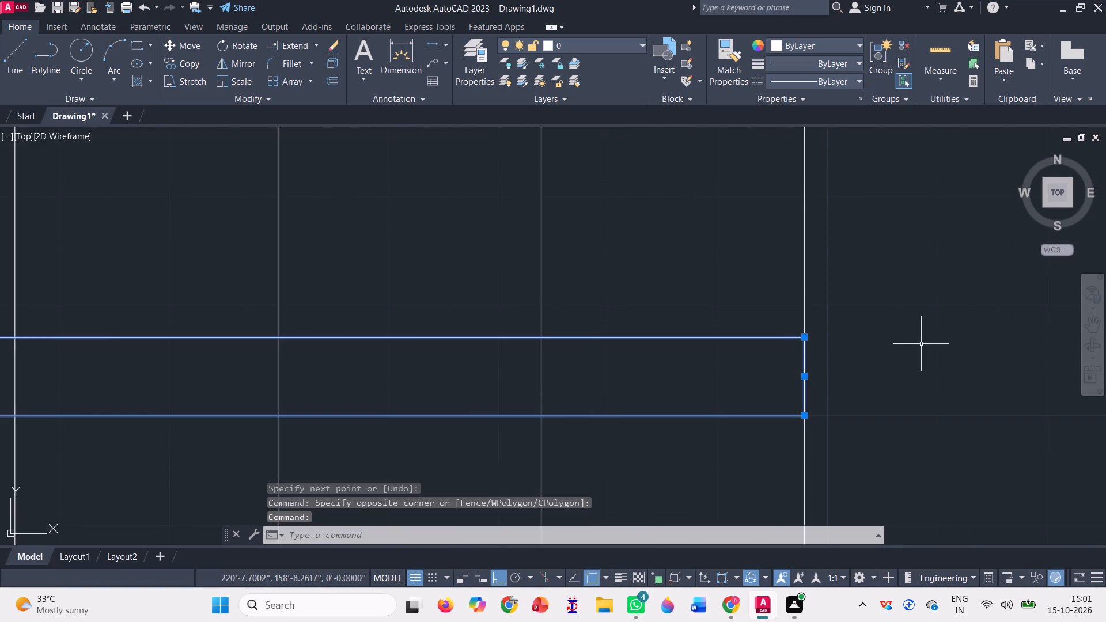
scroll(921, 343, down, 3)
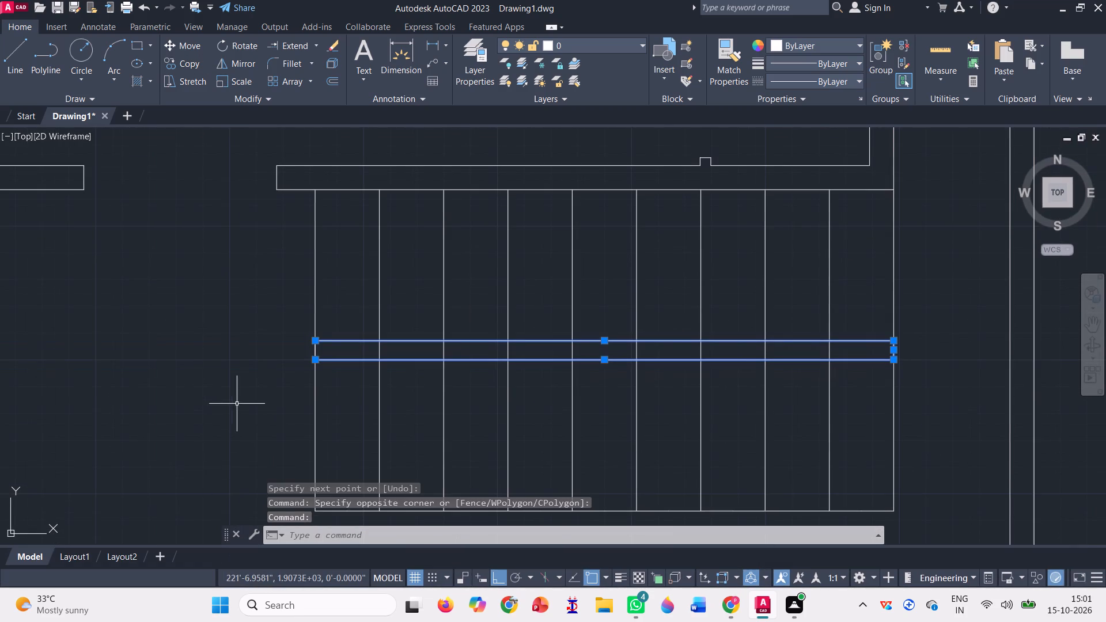
scroll(342, 358, up, 2)
scroll(276, 320, up, 3)
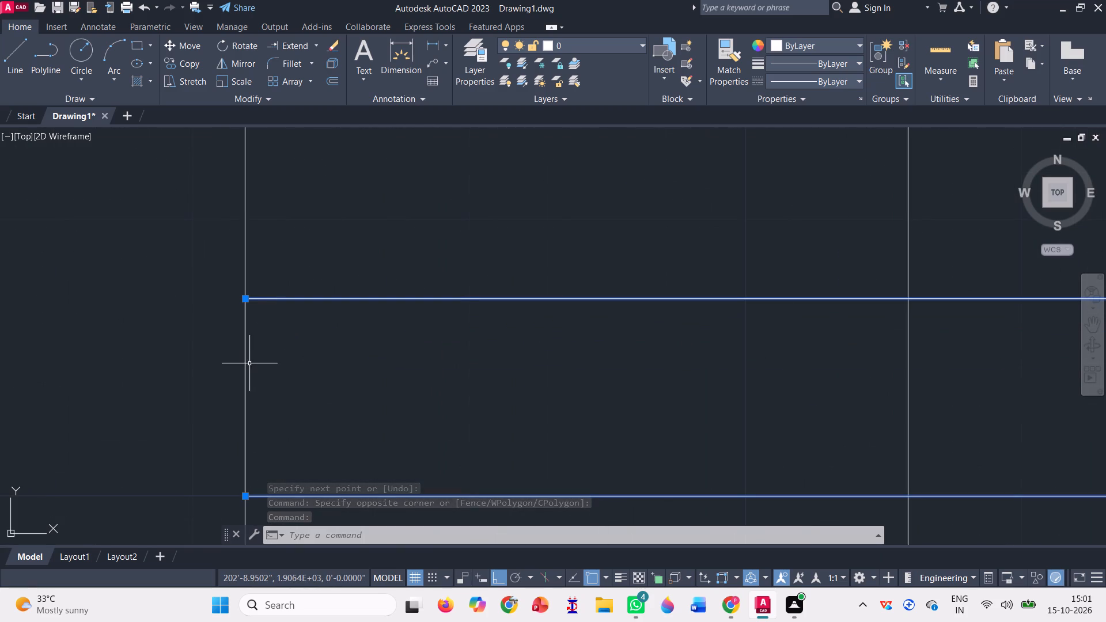
click(242, 363)
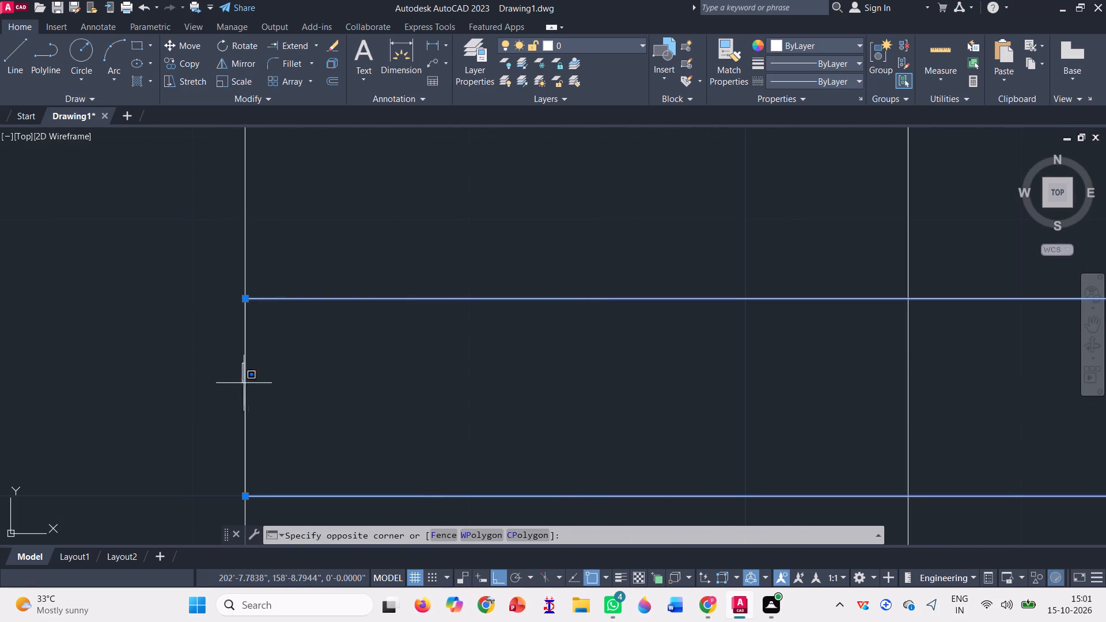
click(230, 373)
click(243, 382)
scroll(237, 384, down, 2)
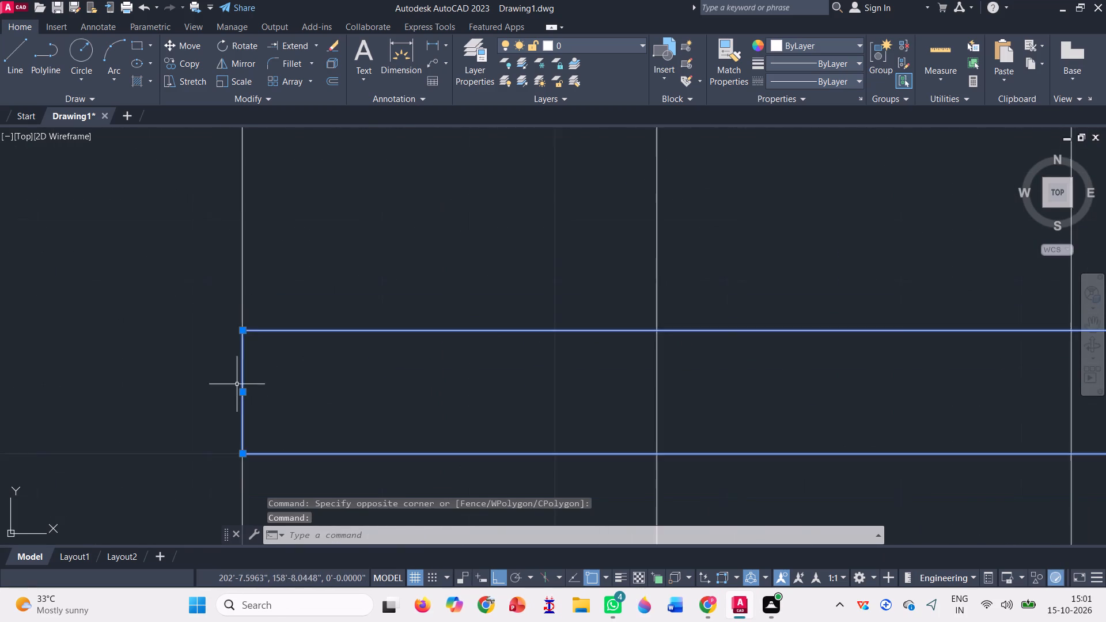
scroll(237, 384, down, 1)
scroll(306, 301, down, 2)
key(j)
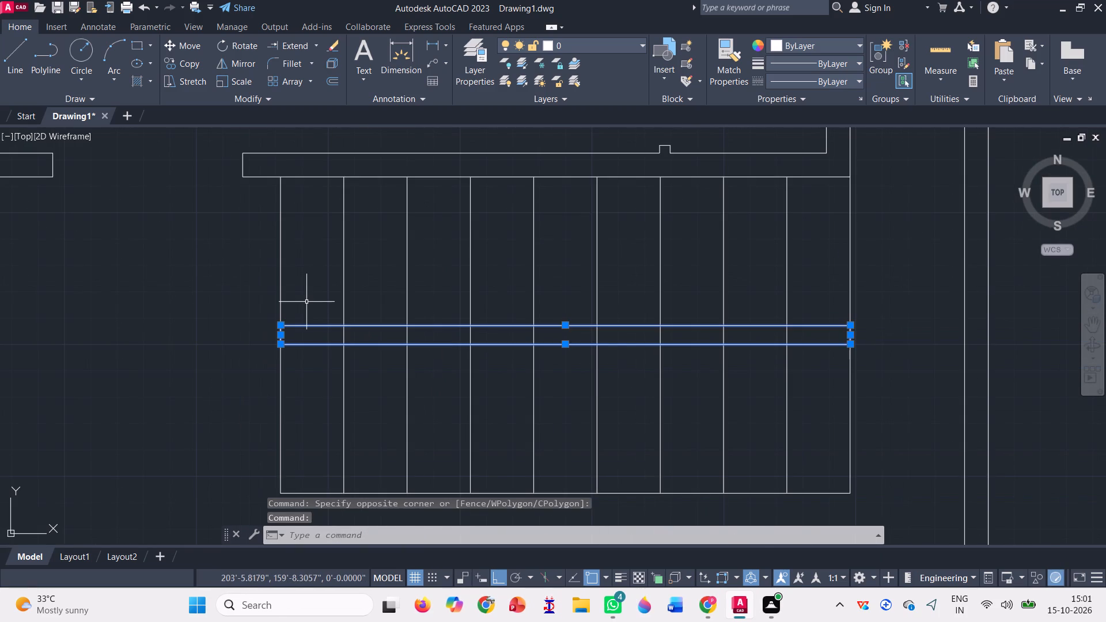
key(Return)
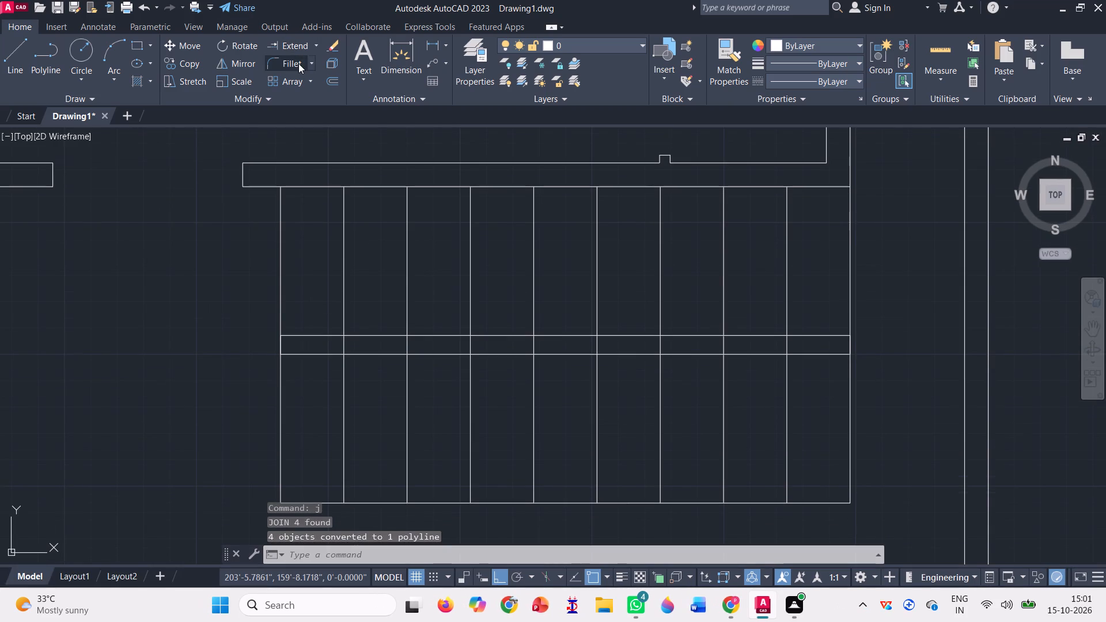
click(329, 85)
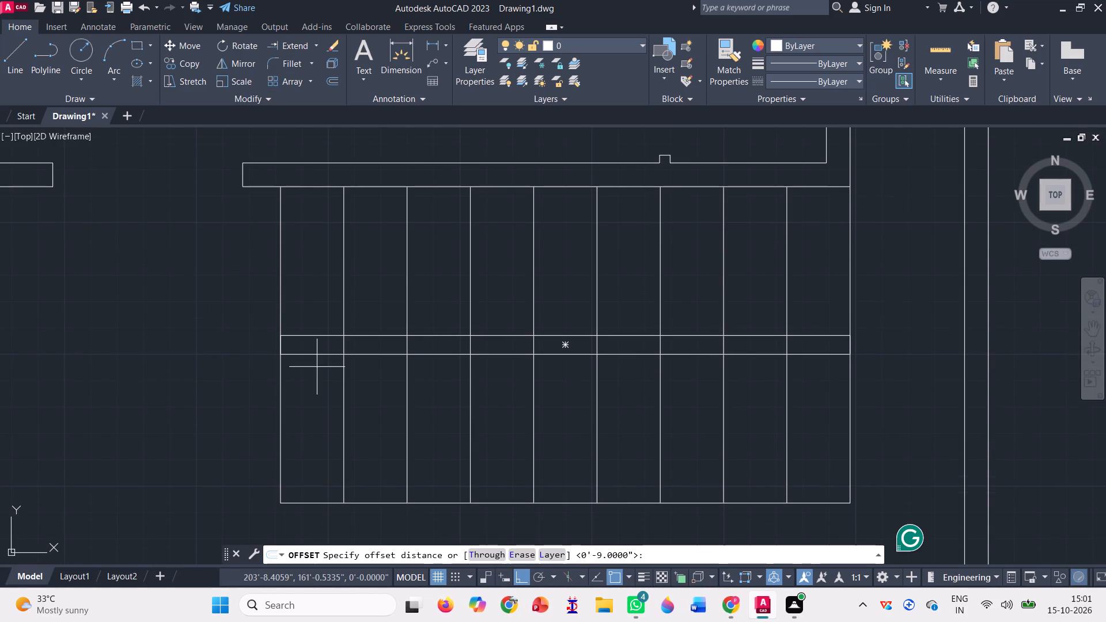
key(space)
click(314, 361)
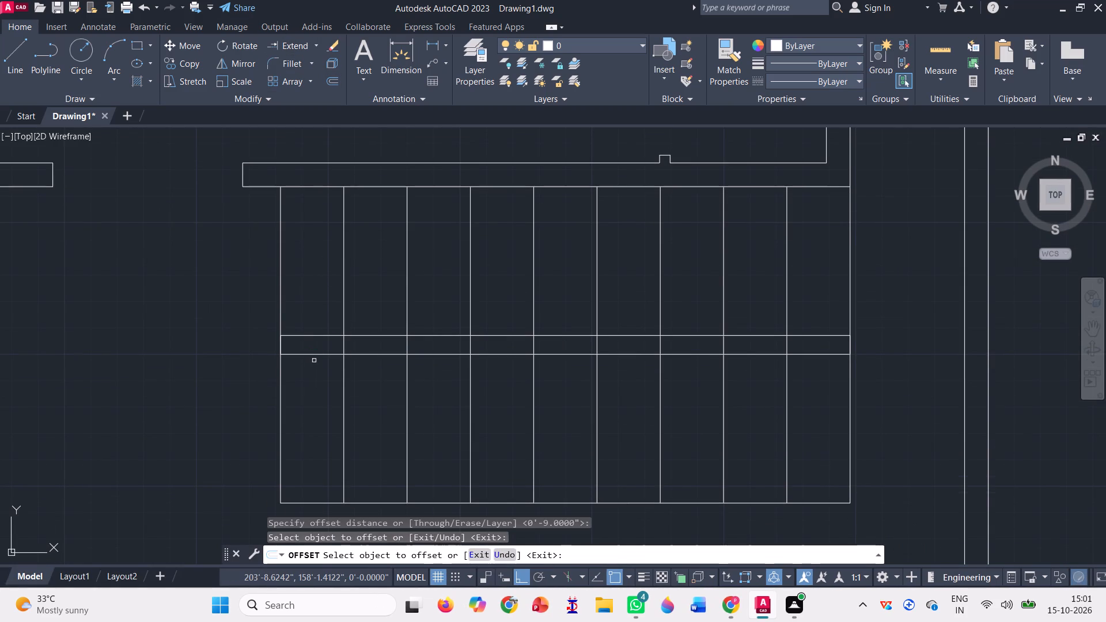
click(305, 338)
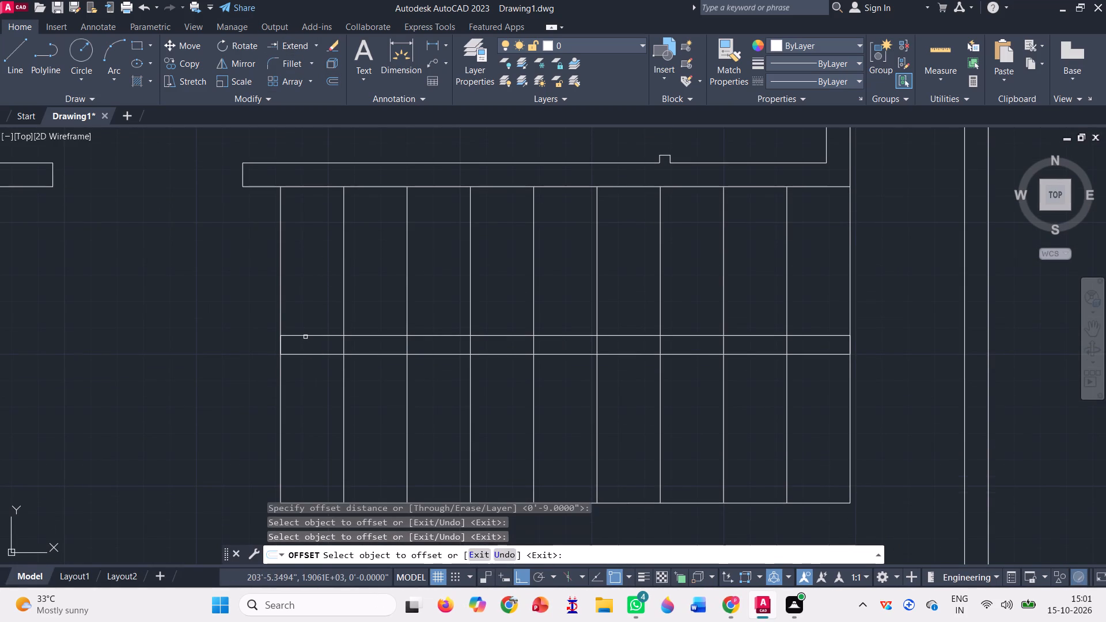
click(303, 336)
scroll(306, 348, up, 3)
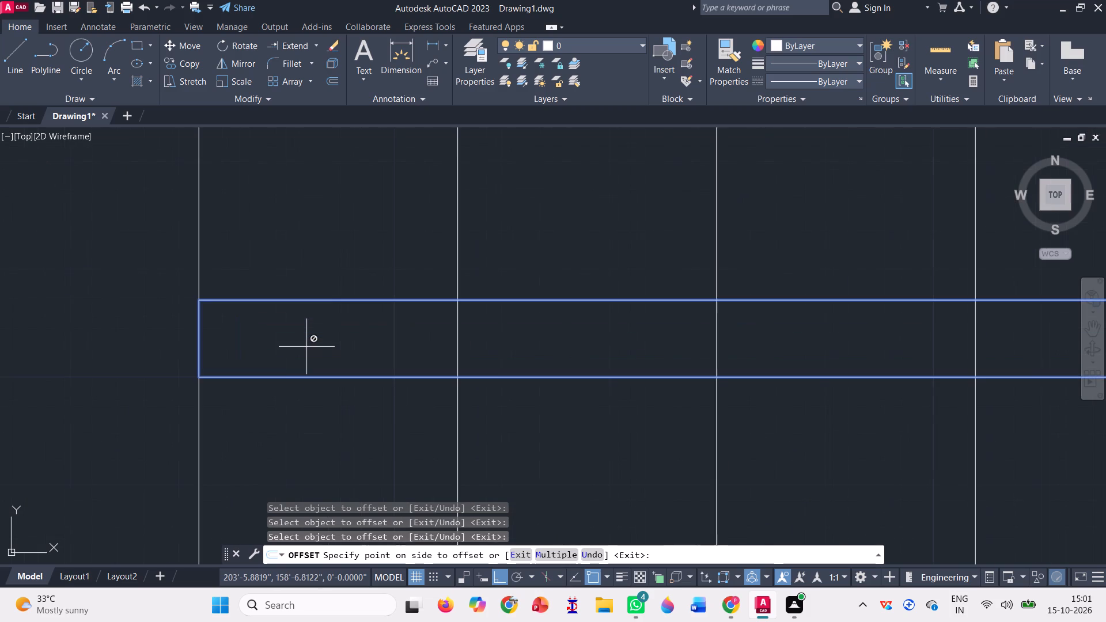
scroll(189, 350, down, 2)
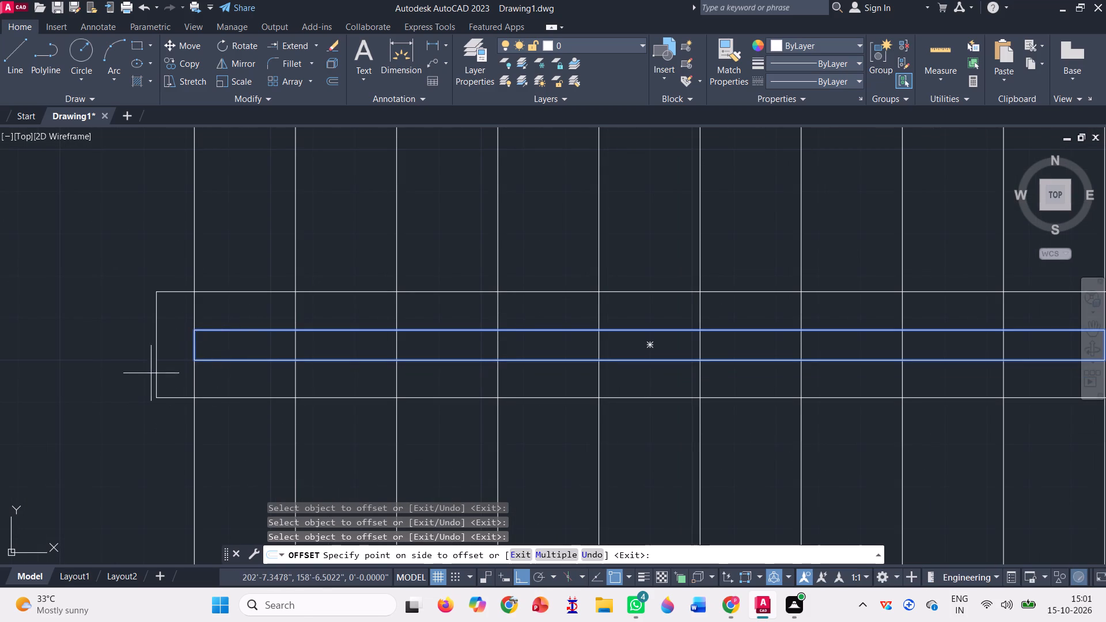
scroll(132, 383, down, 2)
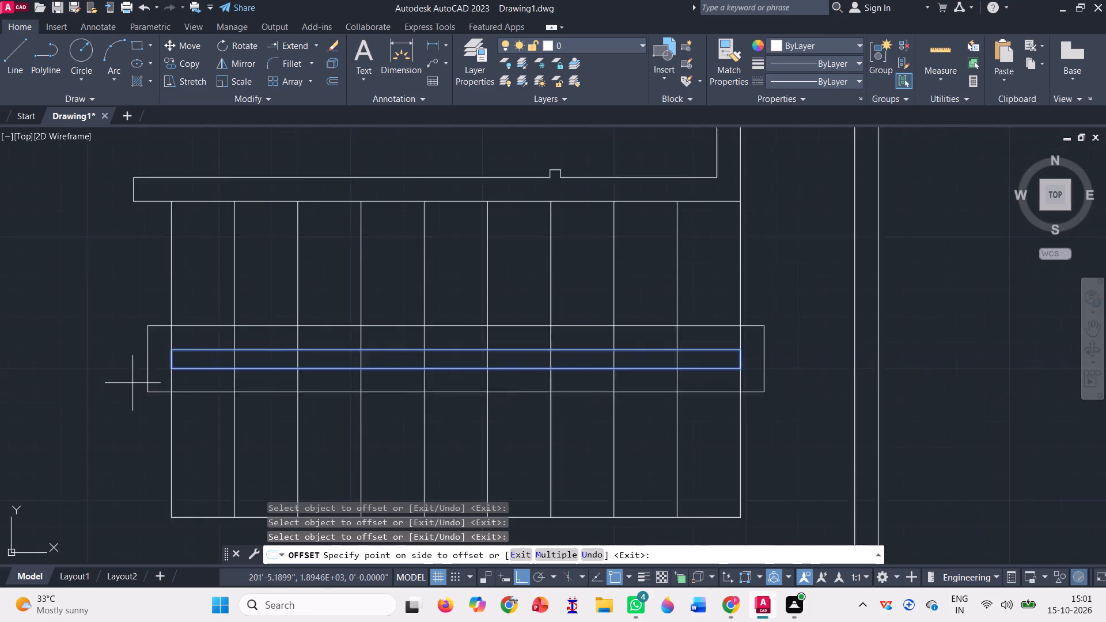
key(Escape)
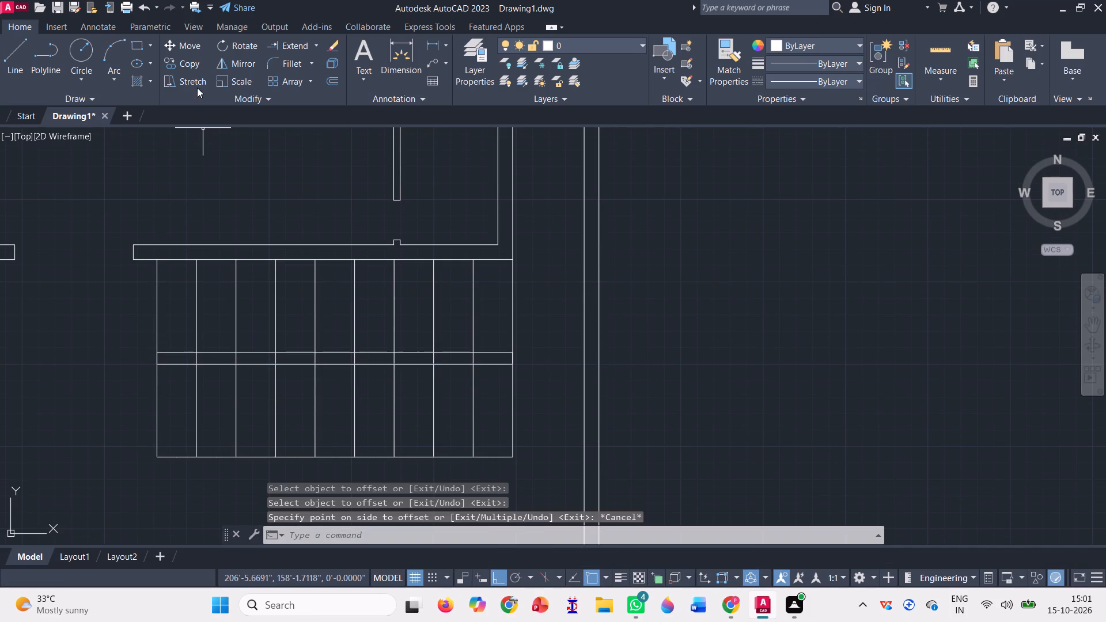
Offset the central band's closed outline outward by 0'2".
click(326, 82)
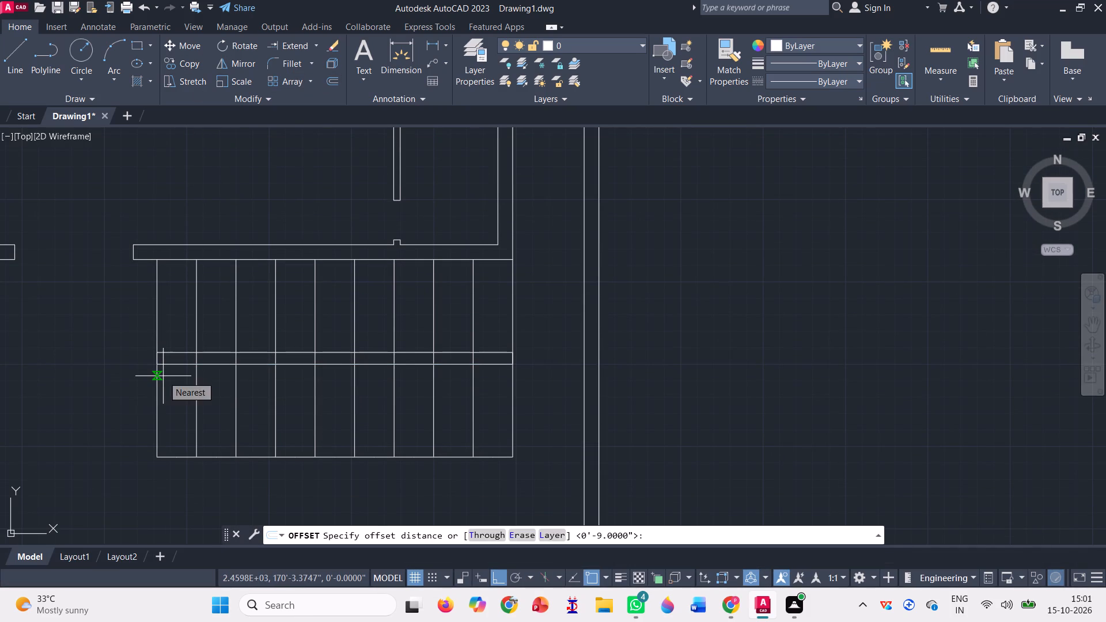
scroll(163, 375, up, 1)
text(0'2")
key(Return)
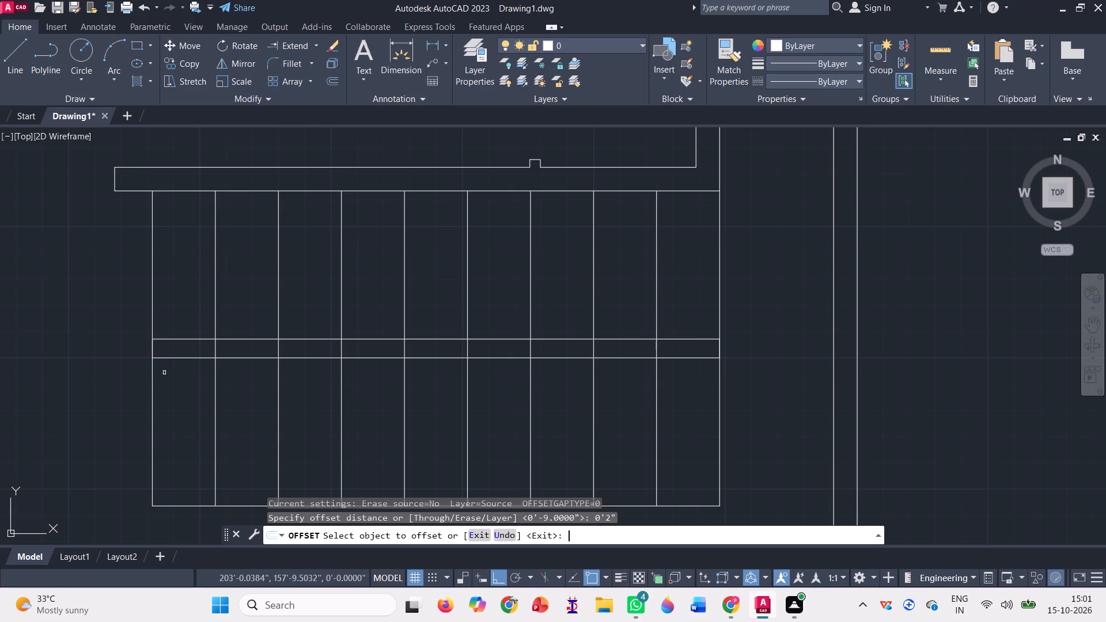
click(154, 355)
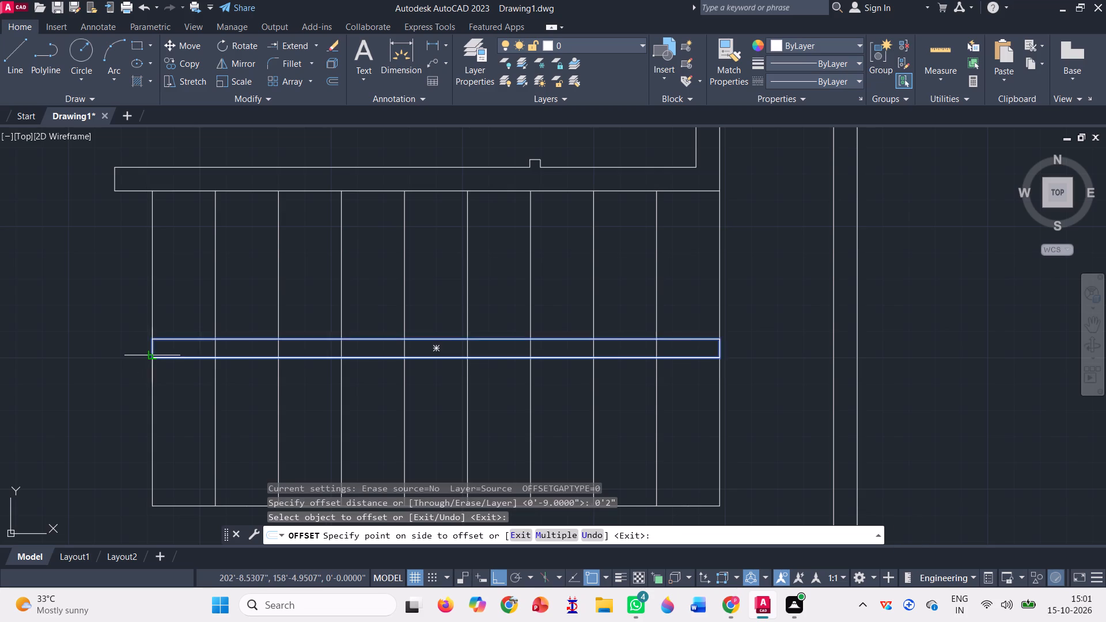
click(132, 365)
key(space)
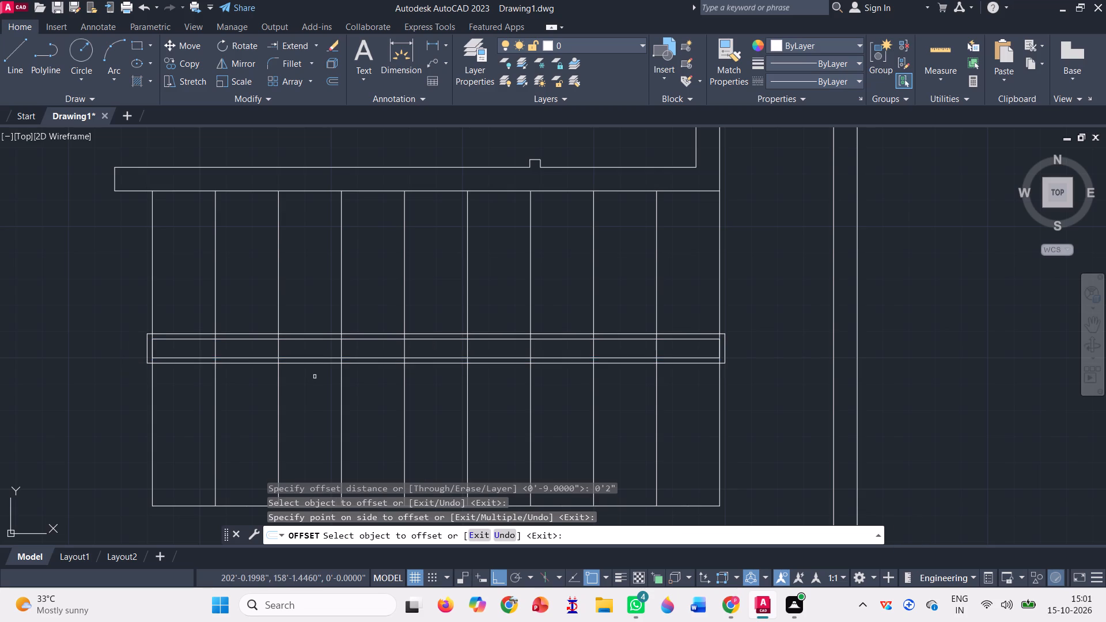
Trim away the strip divider lines where they cross the inside of the band's inner outline.
click(314, 41)
click(308, 67)
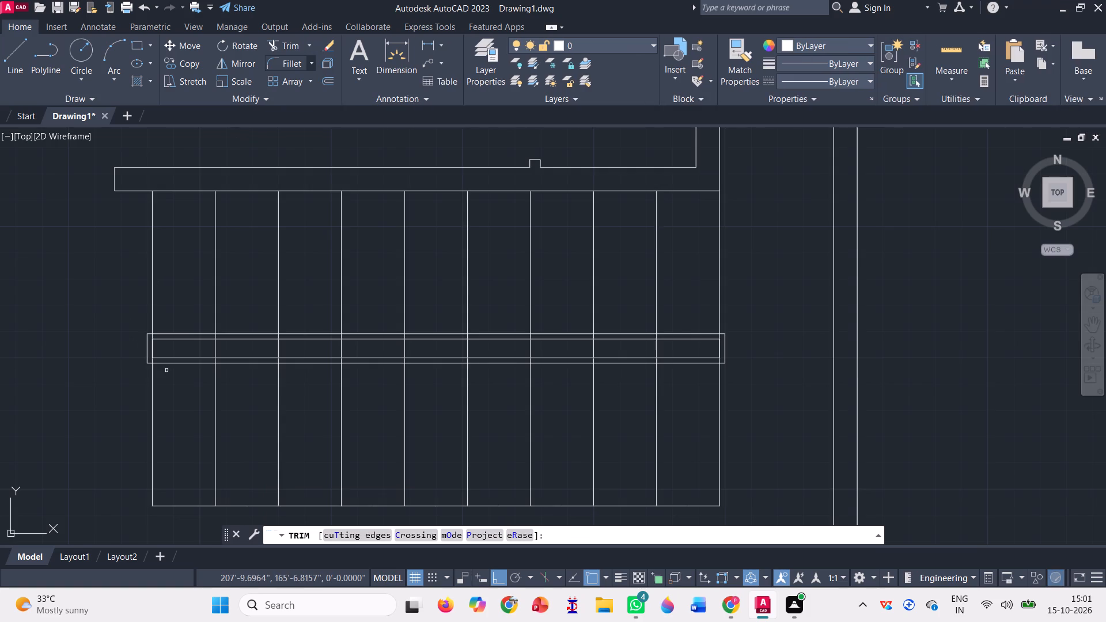
scroll(167, 370, up, 2)
click(276, 317)
scroll(267, 331, down, 2)
scroll(724, 323, up, 2)
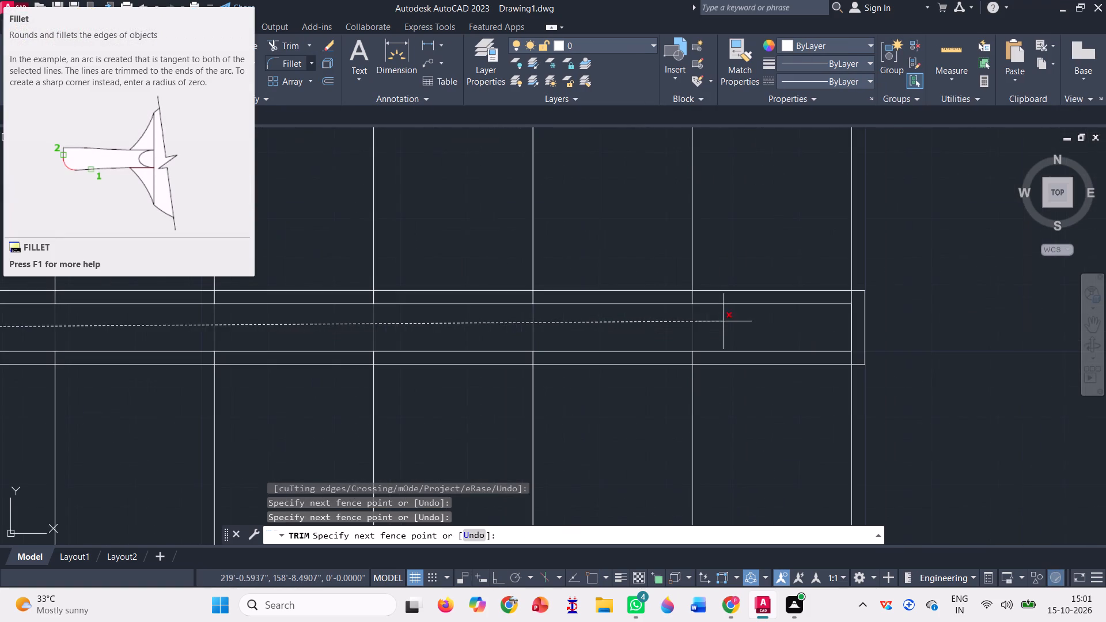
click(724, 334)
Trim the vertical strip lines, including both edge lines, between the inner and outer outlines along the band's north side.
scroll(724, 334, down, 2)
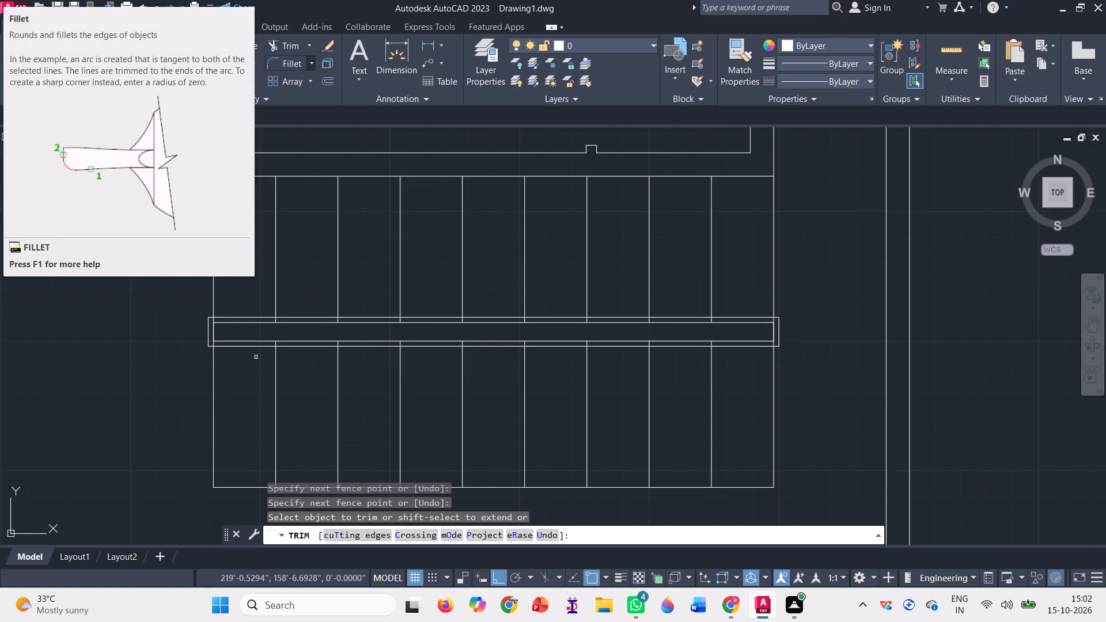
scroll(215, 315, up, 5)
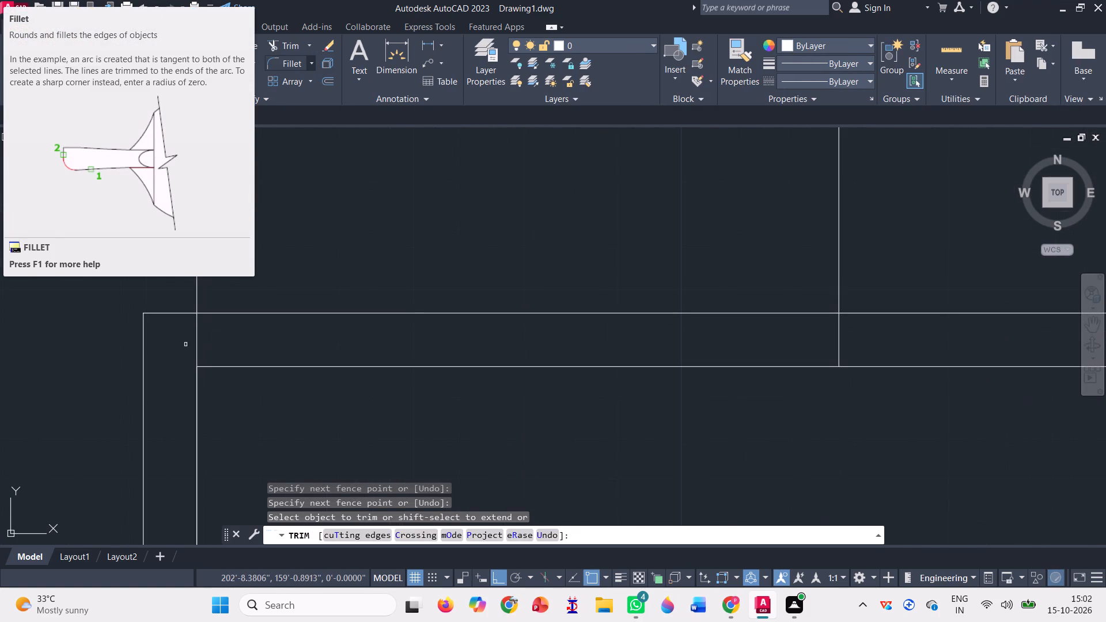
click(187, 340)
scroll(187, 339, down, 4)
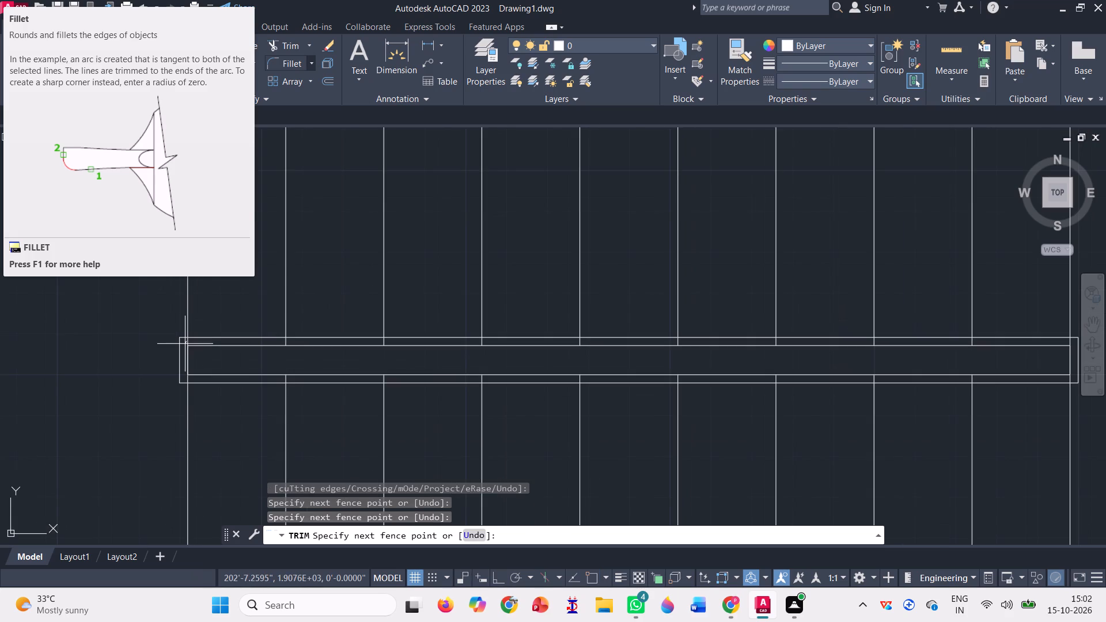
scroll(185, 344, down, 1)
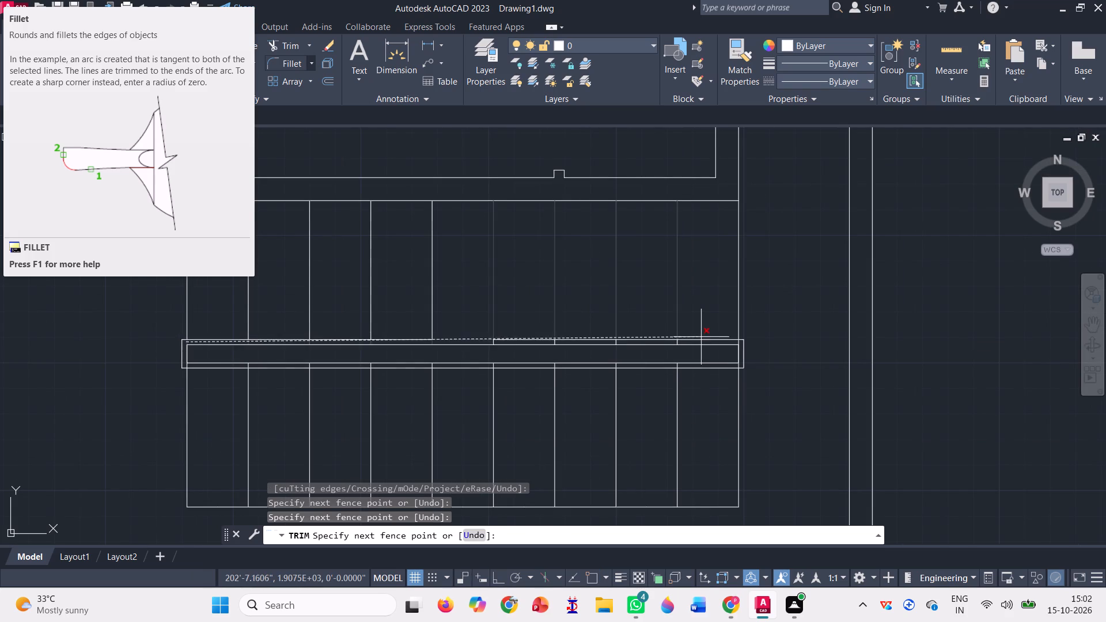
scroll(718, 350, up, 2)
scroll(759, 327, up, 2)
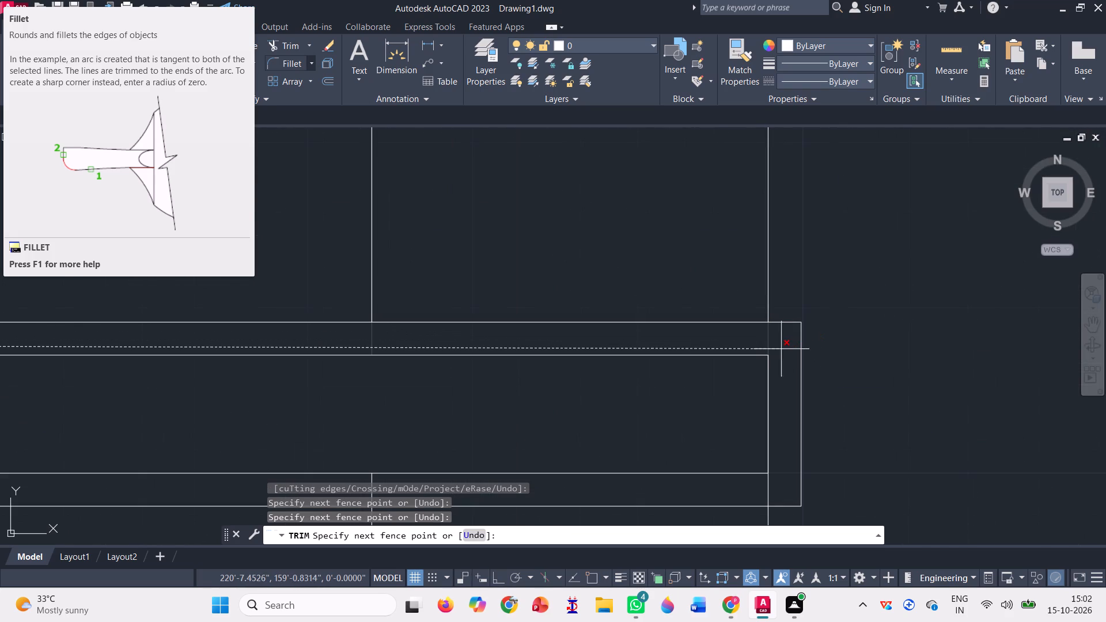
click(775, 346)
Trim the vertical strip lines, including both edge lines, between the inner and outer outlines along the band's south side.
scroll(516, 363, down, 5)
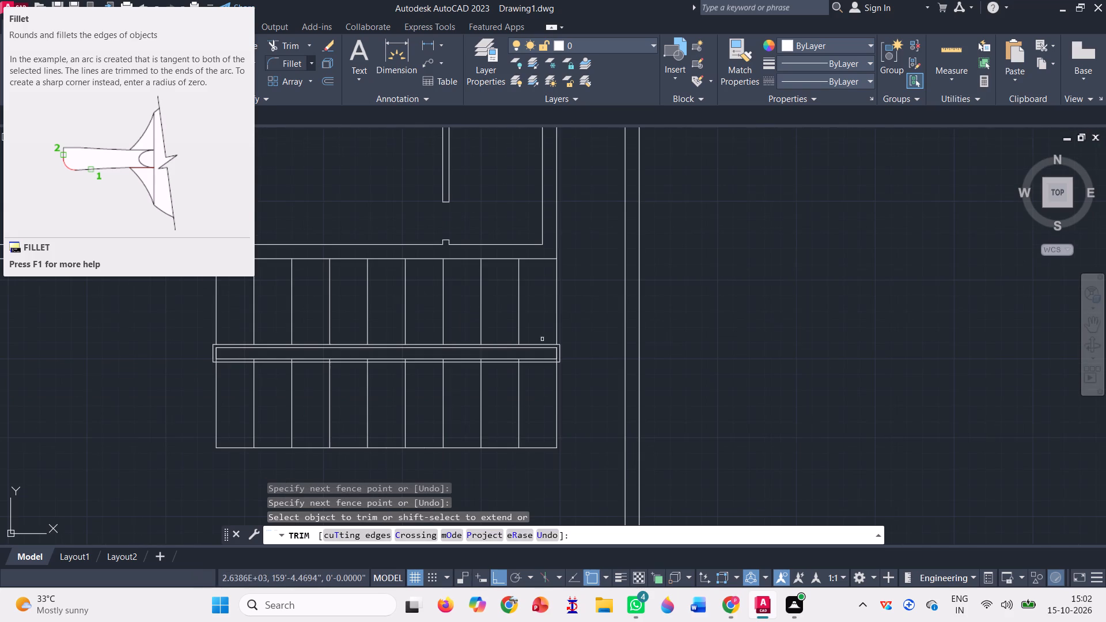
scroll(228, 366, up, 6)
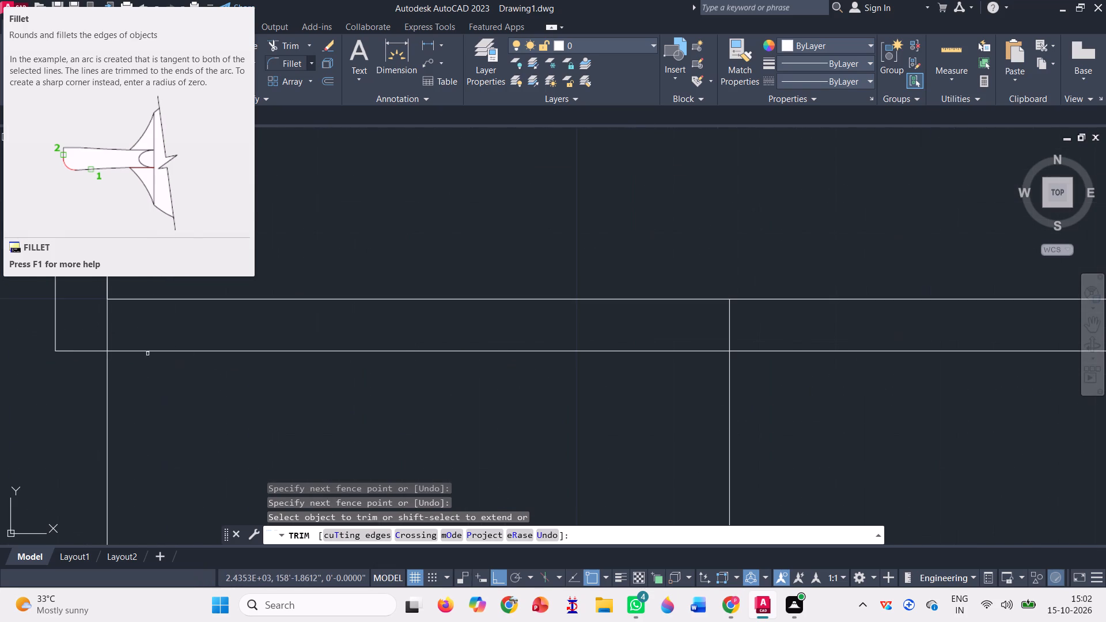
click(90, 330)
scroll(90, 331, down, 4)
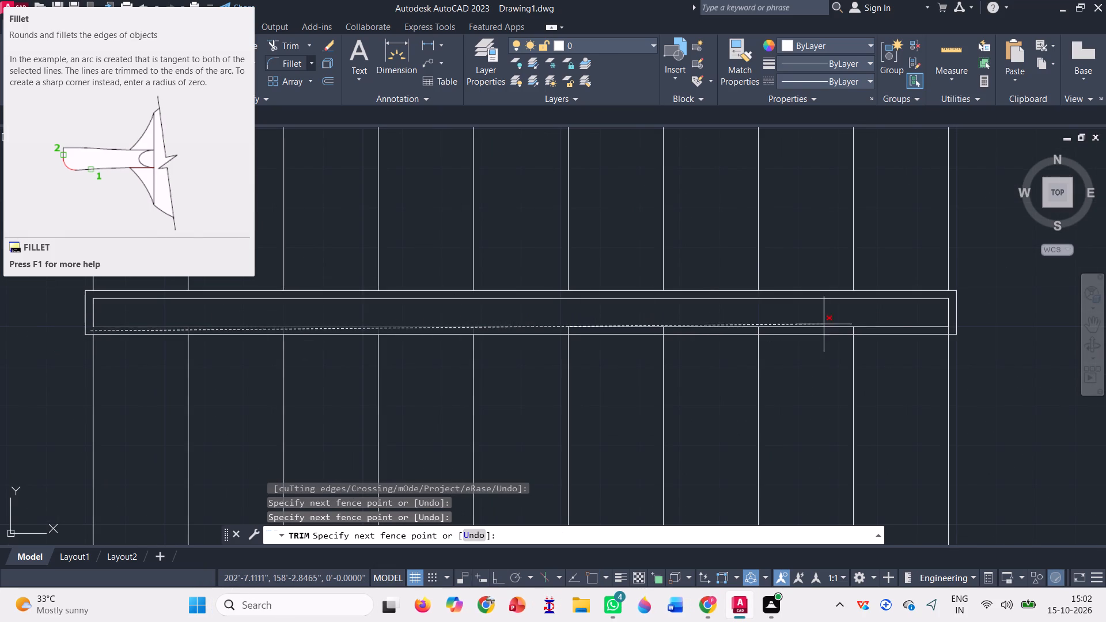
scroll(944, 338, up, 4)
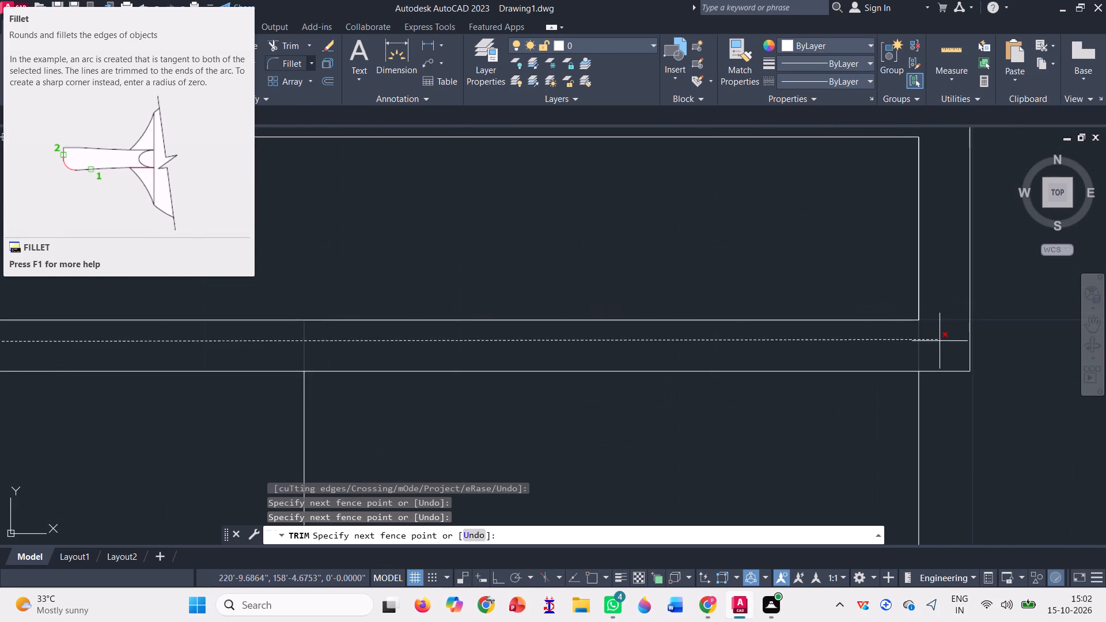
click(941, 346)
scroll(805, 439, down, 3)
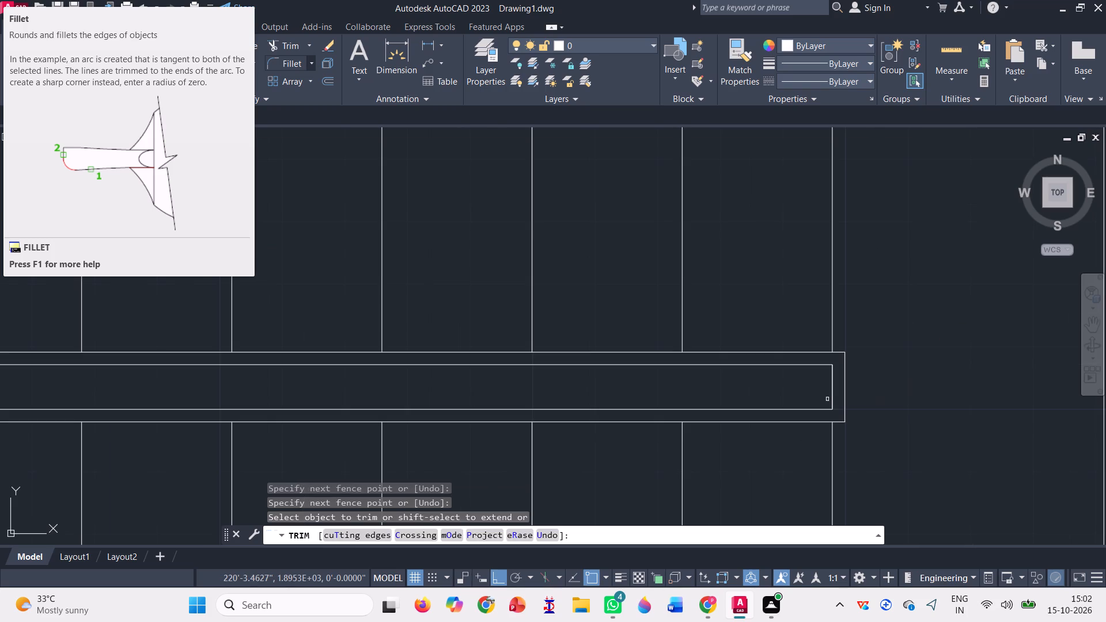
Trim the strip's east and west edge lines where they overlap the short ends of the band's inner outline.
click(832, 389)
scroll(926, 376, down, 2)
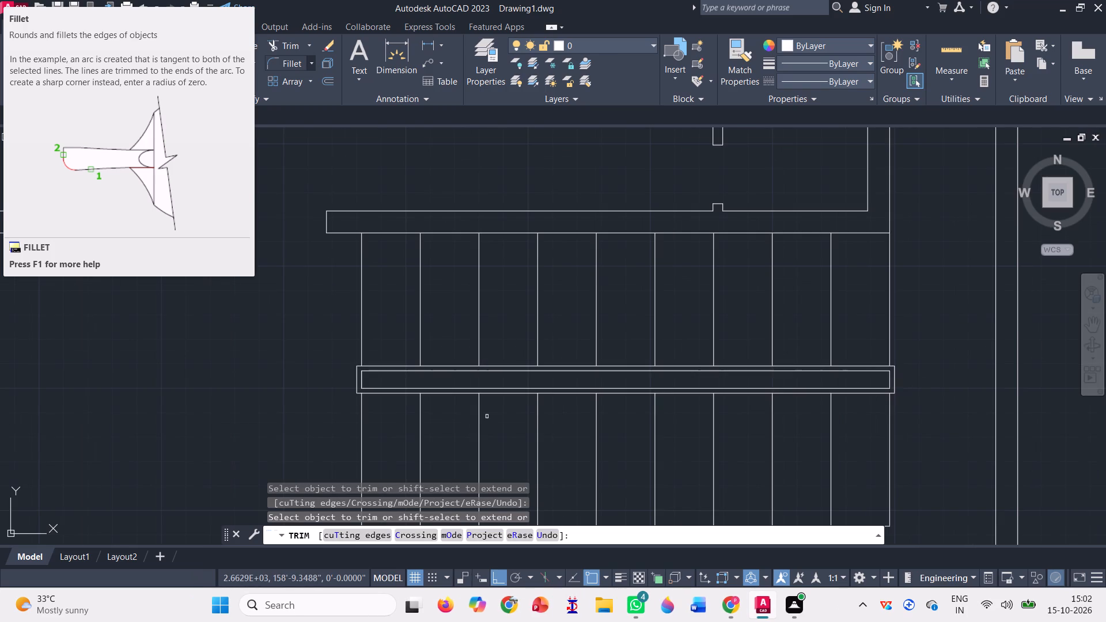
scroll(359, 384, up, 3)
click(359, 384)
scroll(355, 388, down, 3)
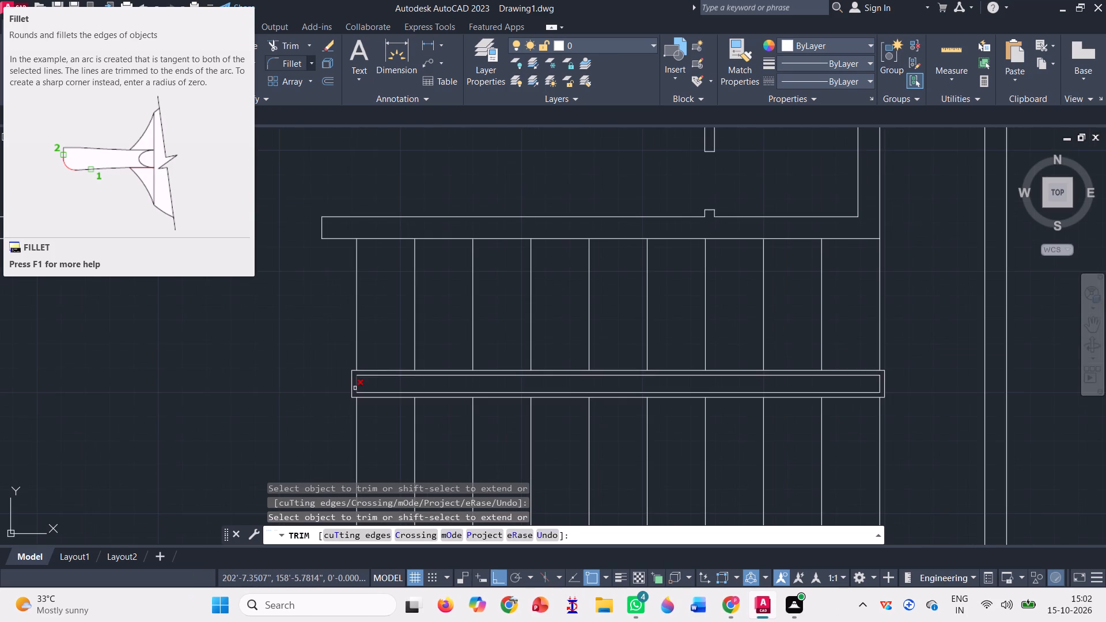
key(Escape)
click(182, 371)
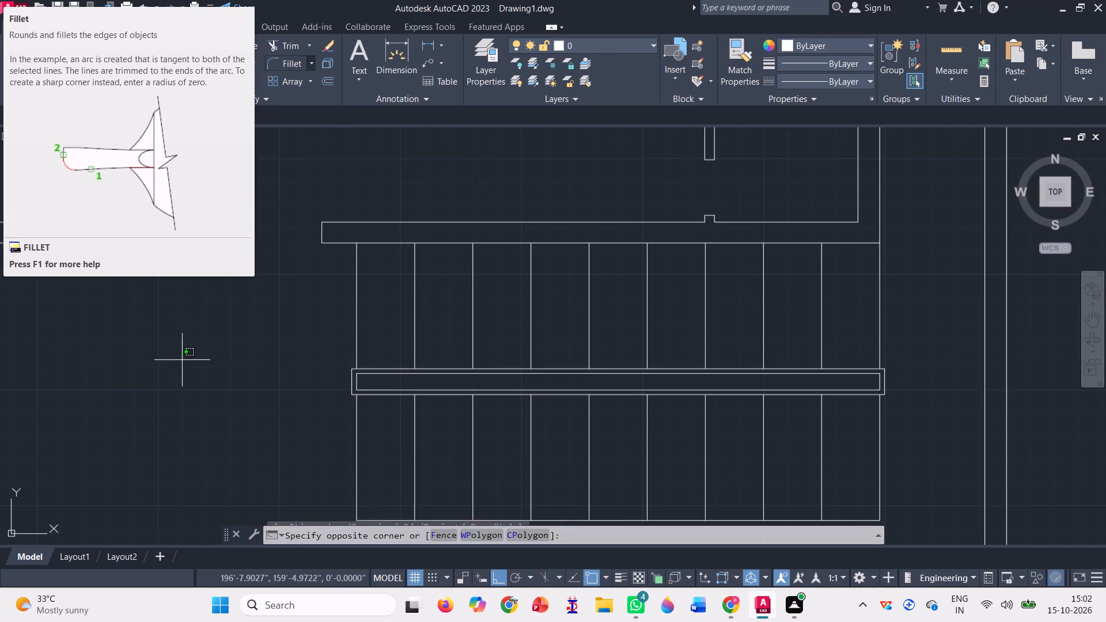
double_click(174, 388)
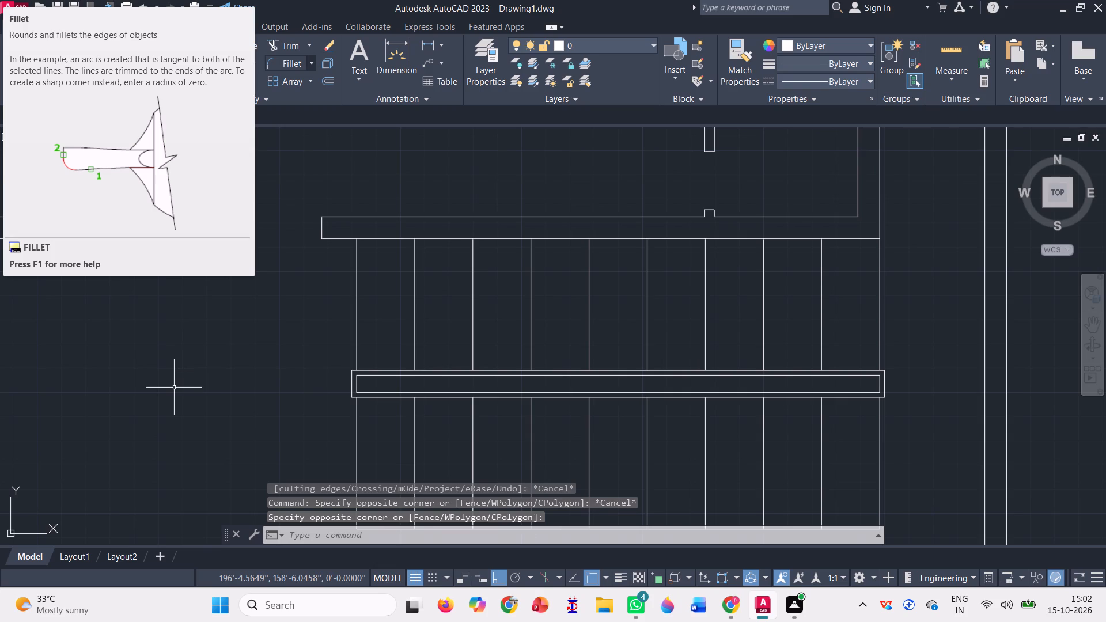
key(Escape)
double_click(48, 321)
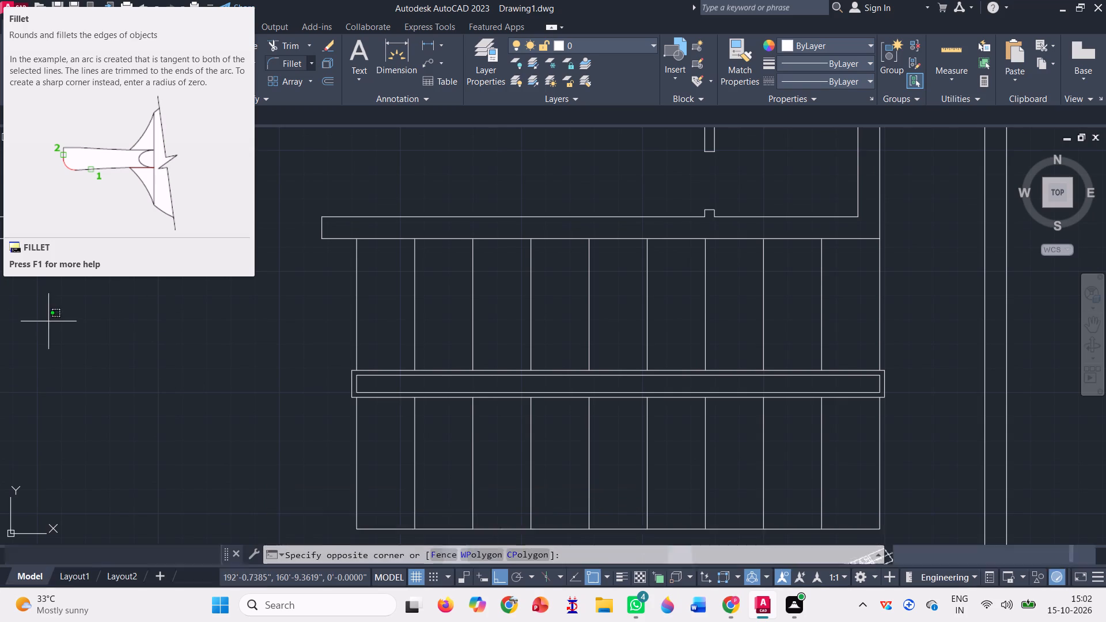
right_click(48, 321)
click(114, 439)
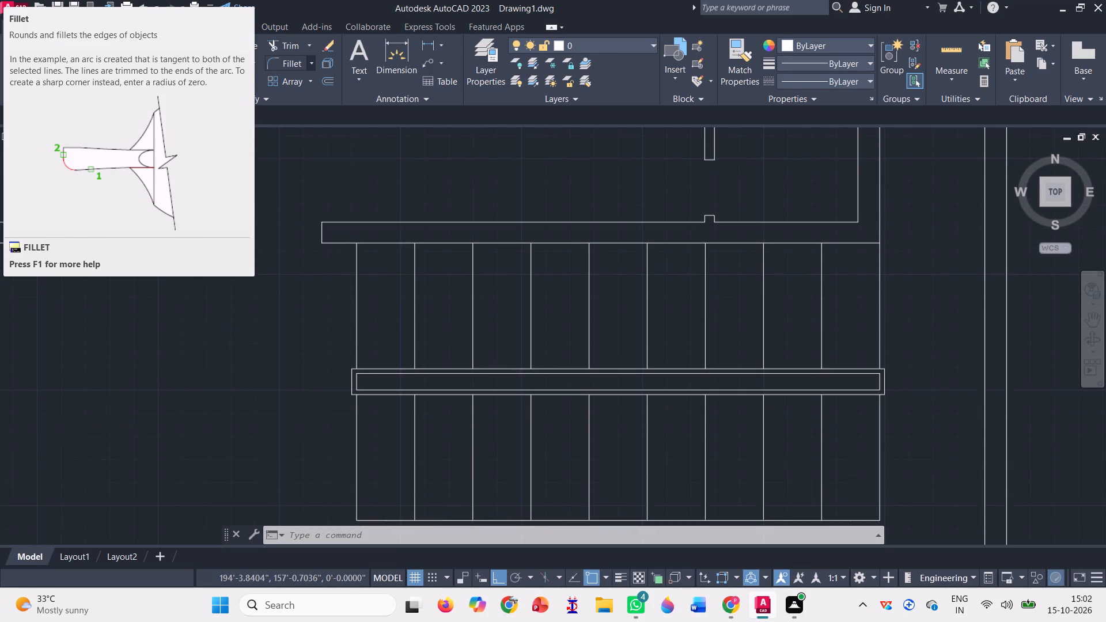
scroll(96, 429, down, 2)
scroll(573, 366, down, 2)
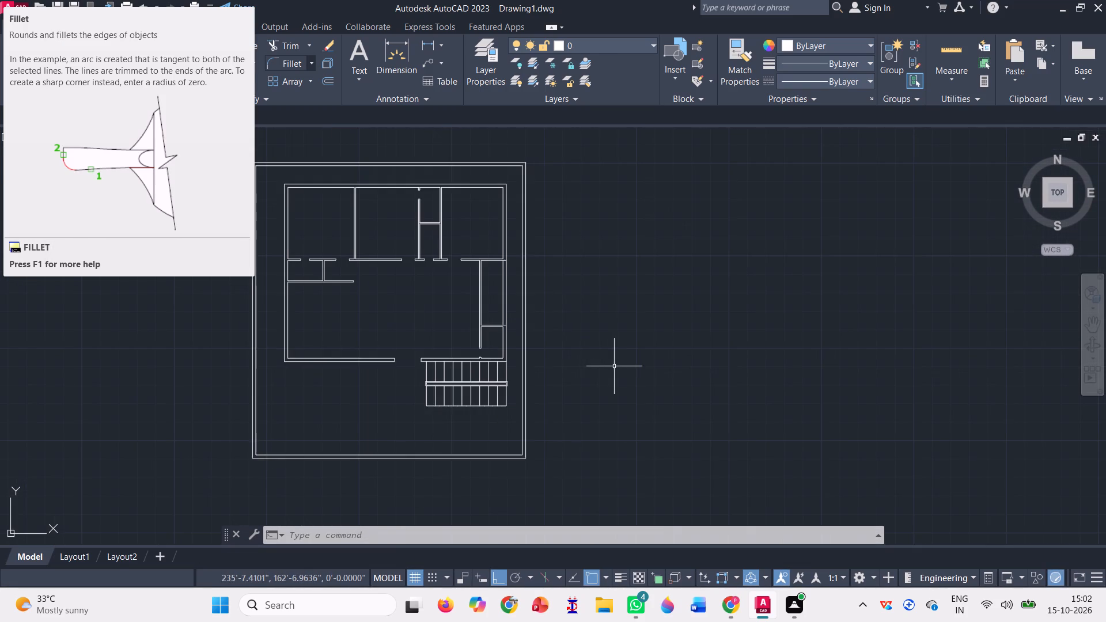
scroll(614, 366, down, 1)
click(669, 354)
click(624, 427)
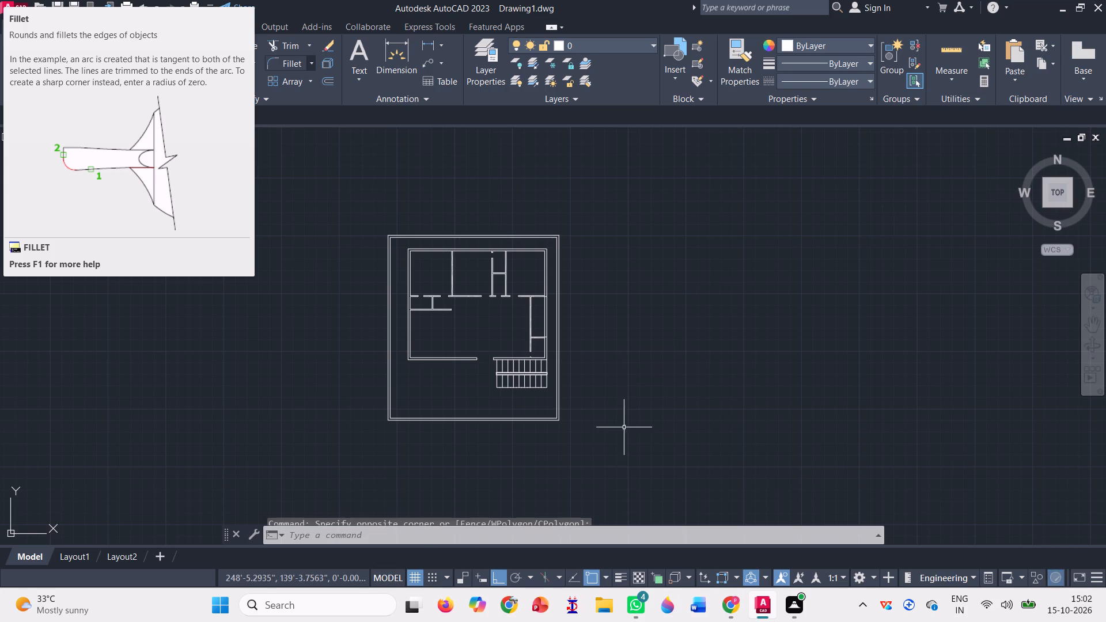
Draw connected lines from the strip's northeast corner to the boundary wall's inner face, diagonally to its southeast corner, and east to the wall.
scroll(493, 409, up, 2)
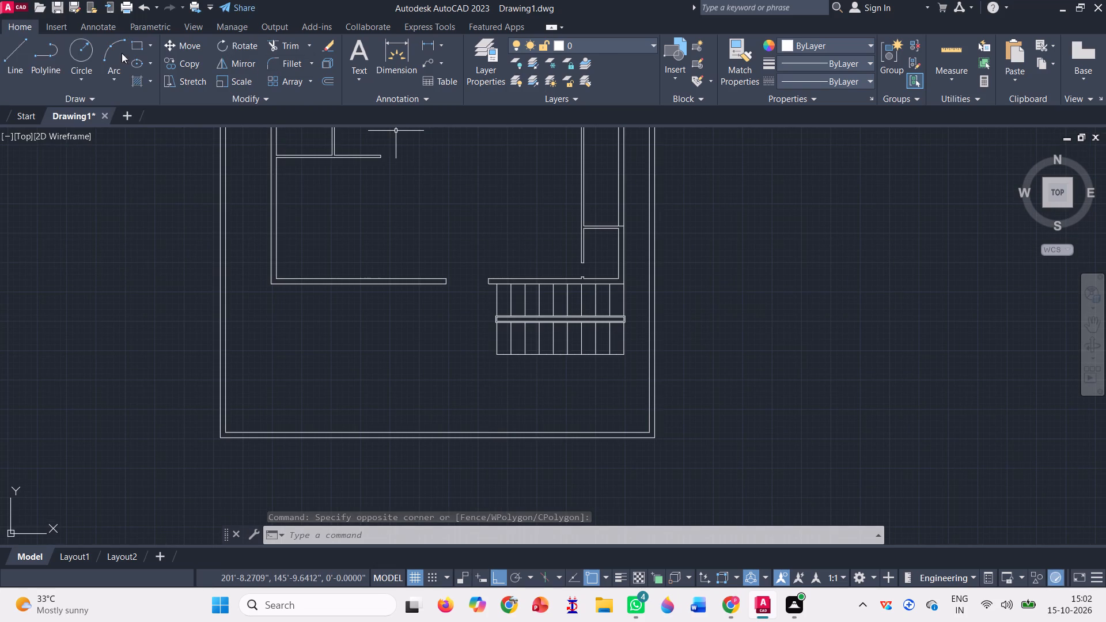
click(9, 65)
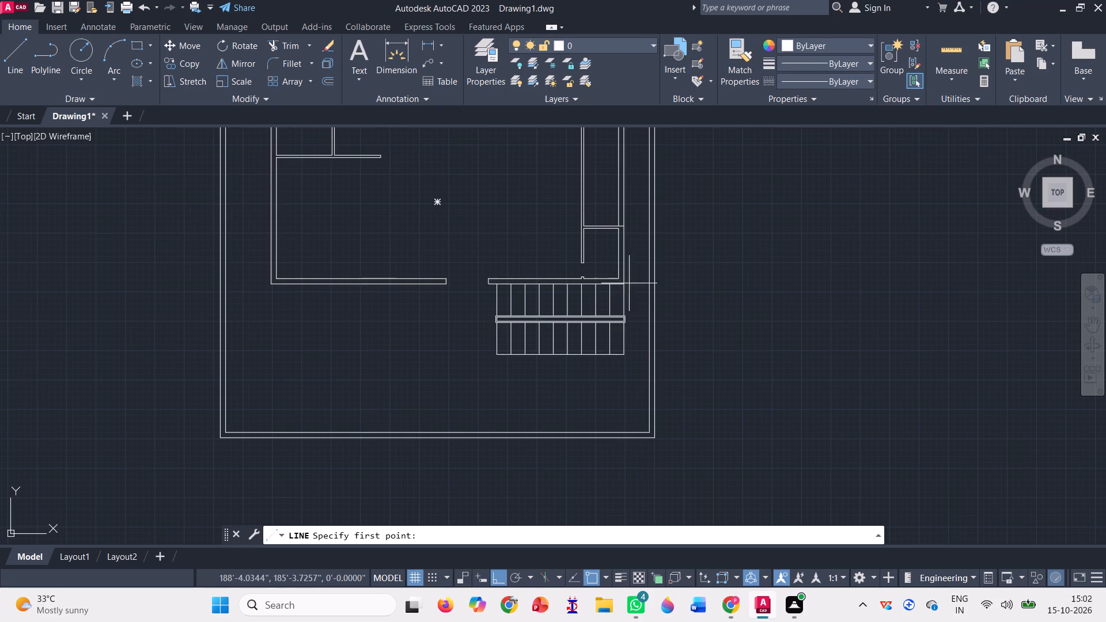
scroll(631, 278, up, 3)
click(592, 305)
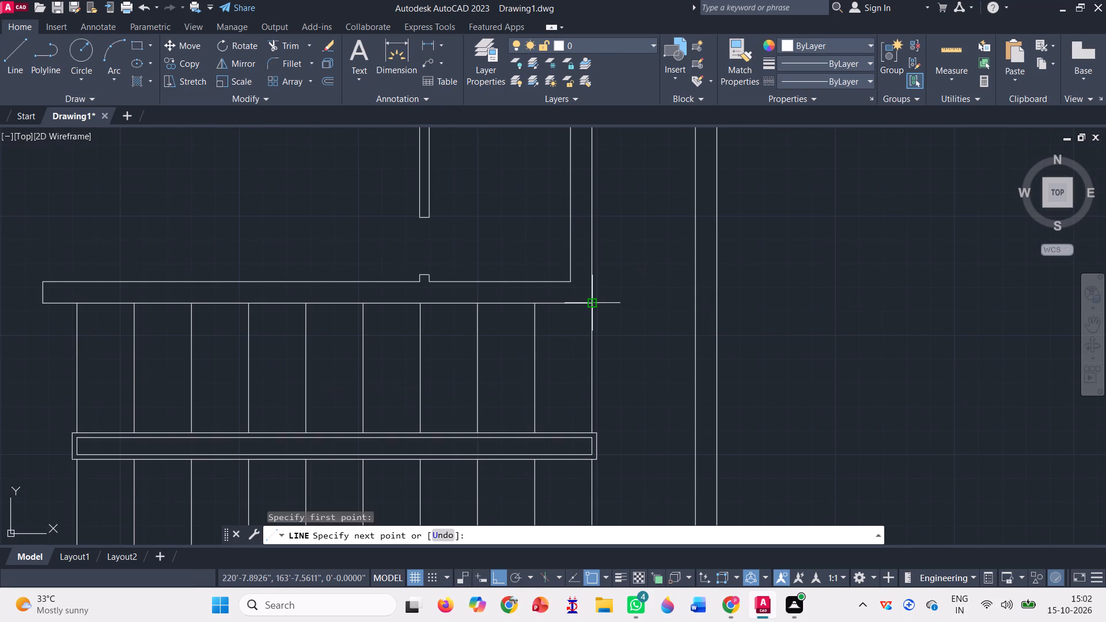
click(694, 302)
scroll(642, 284, down, 2)
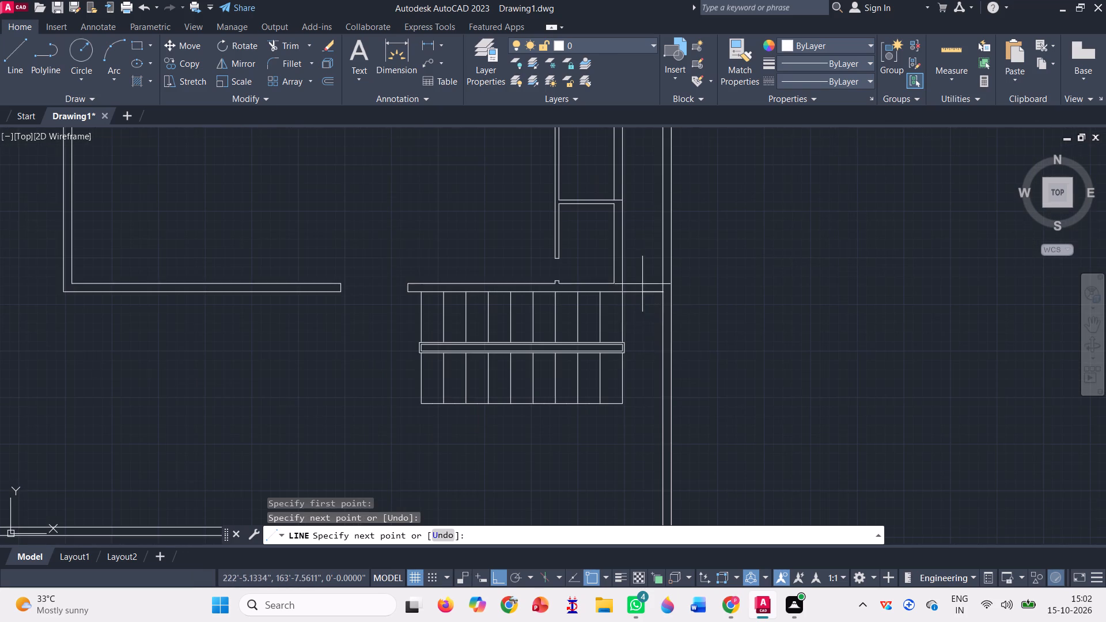
scroll(651, 426, up, 2)
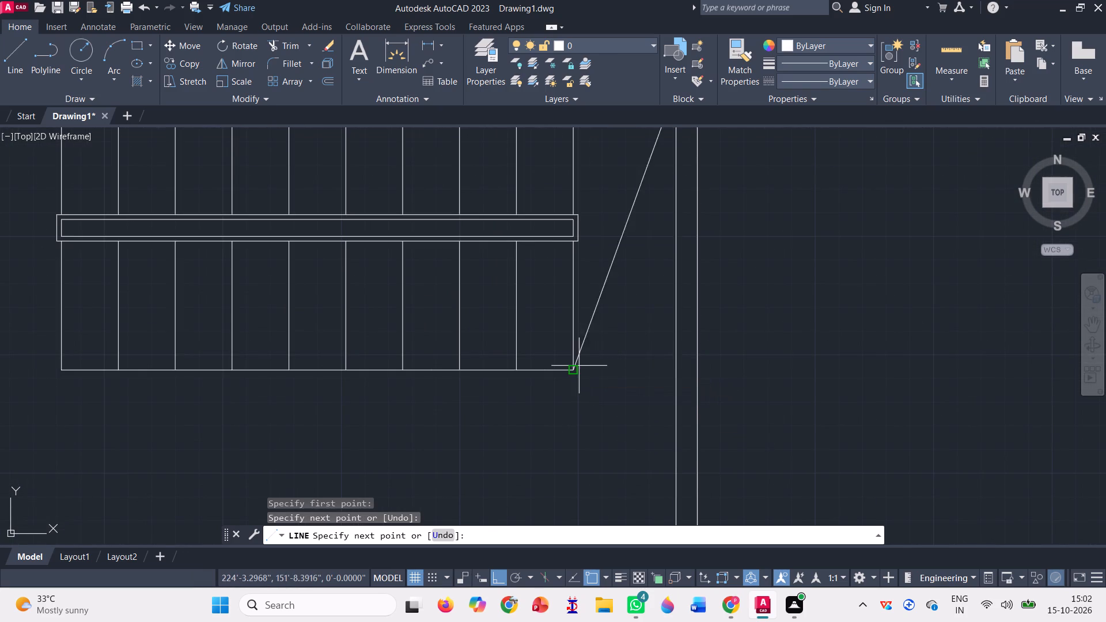
click(573, 364)
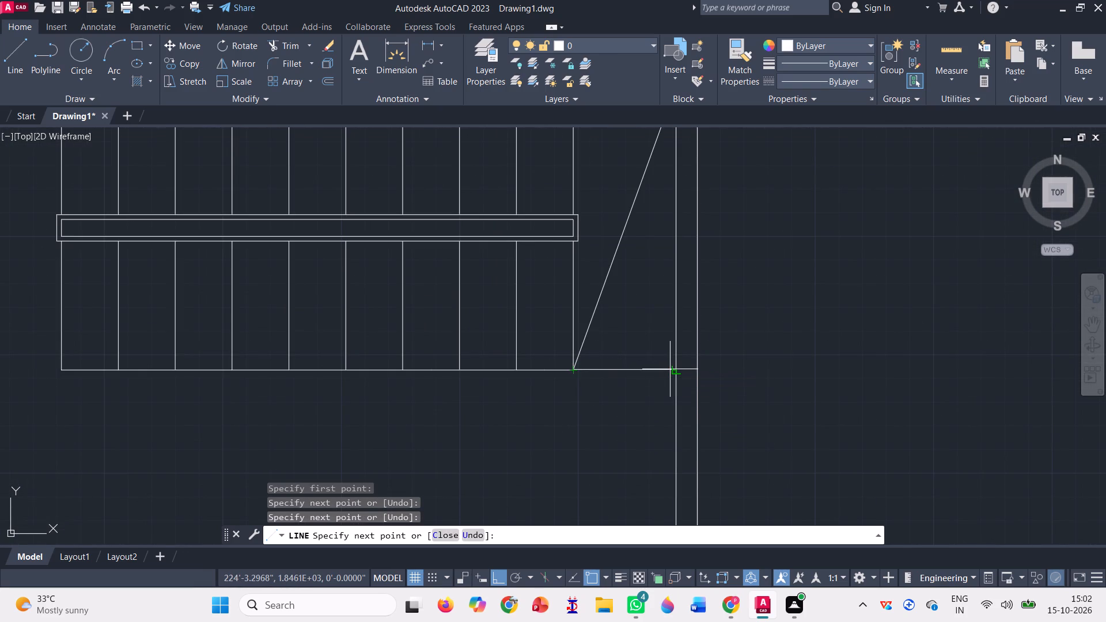
click(675, 371)
key(space)
scroll(646, 409, down, 2)
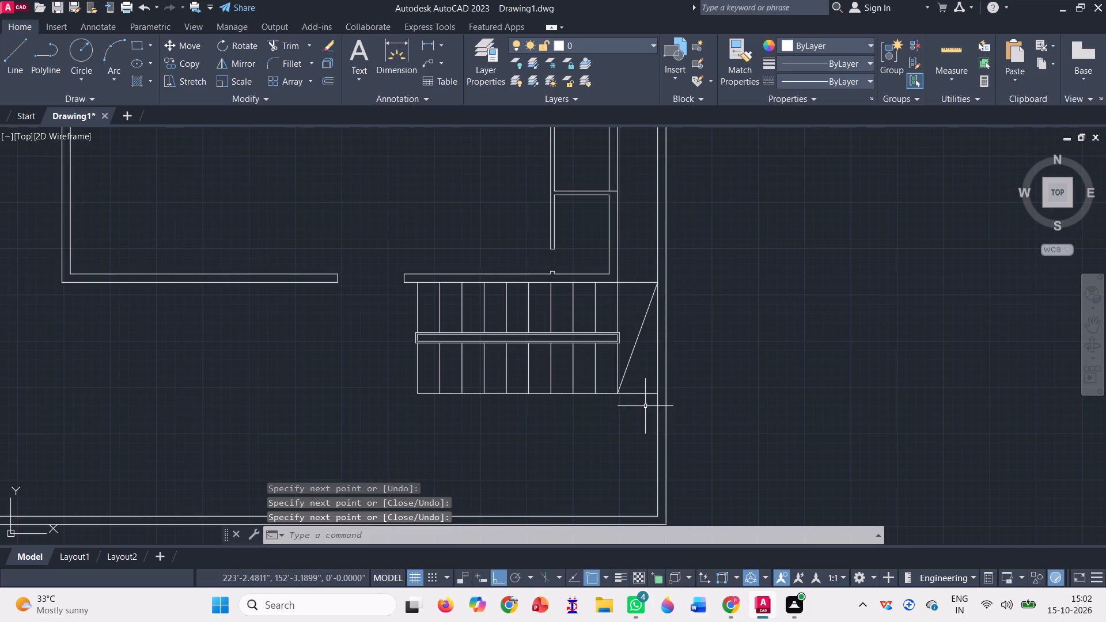
Delete the diagonal line between the strip area and the east boundary wall.
click(635, 318)
click(636, 355)
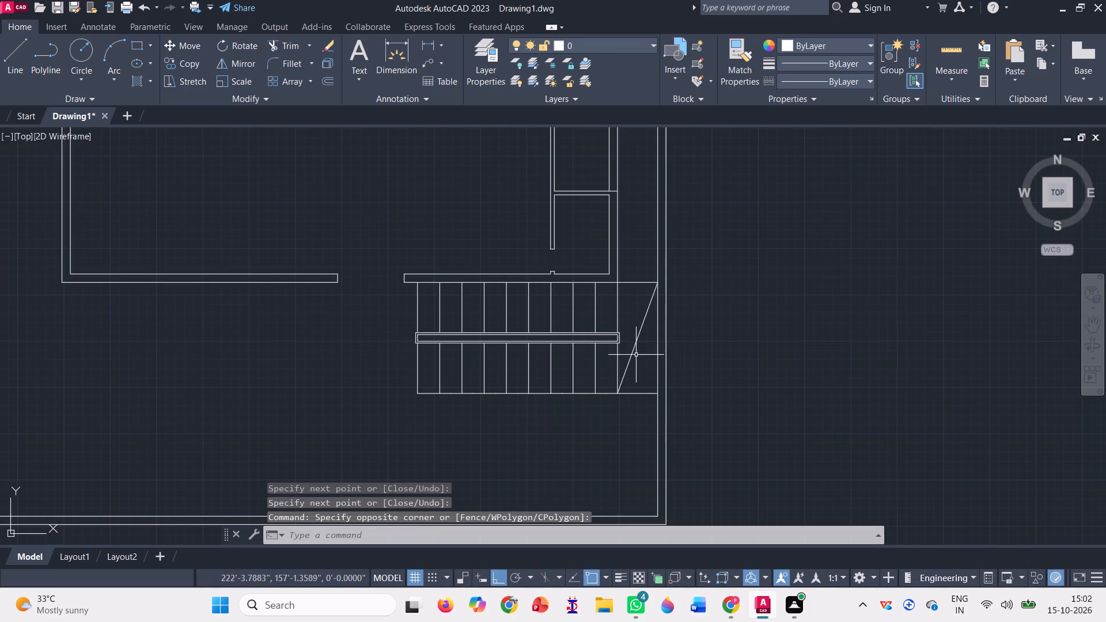
click(635, 345)
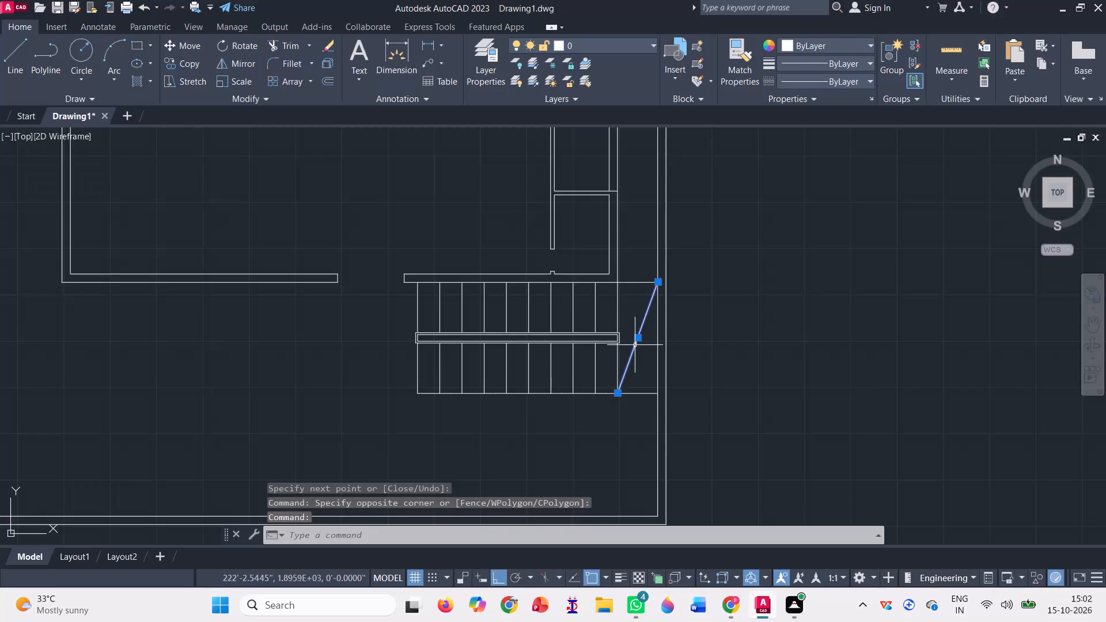
key(Delete)
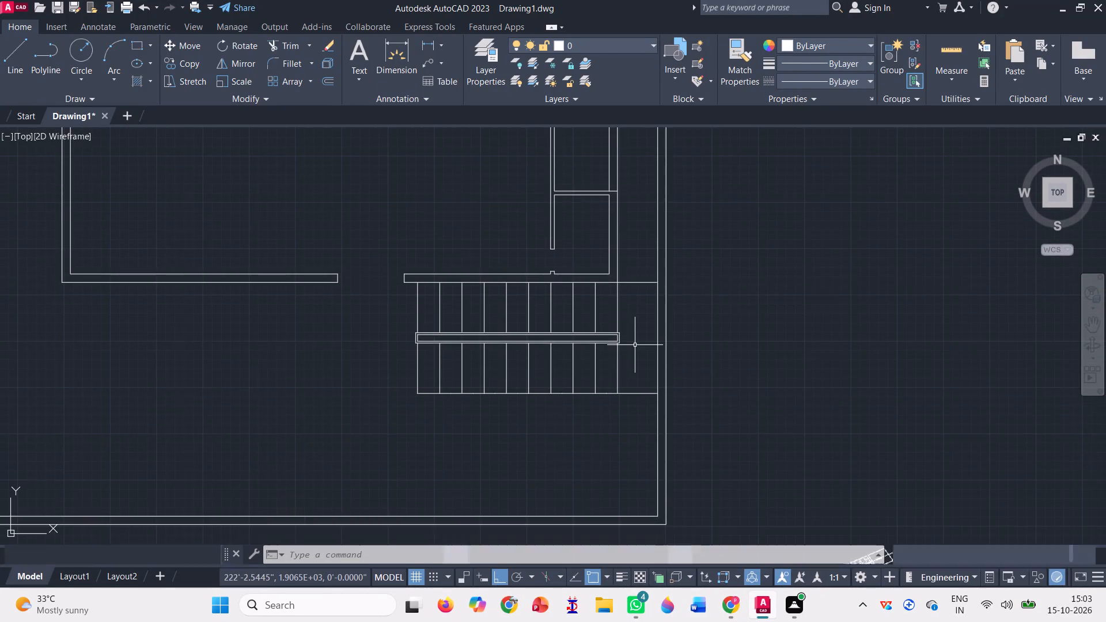
Draw two short lines across the south boundary wall's thickness, linked by a line along its inner face, to mark a gate opening.
scroll(617, 350, down, 2)
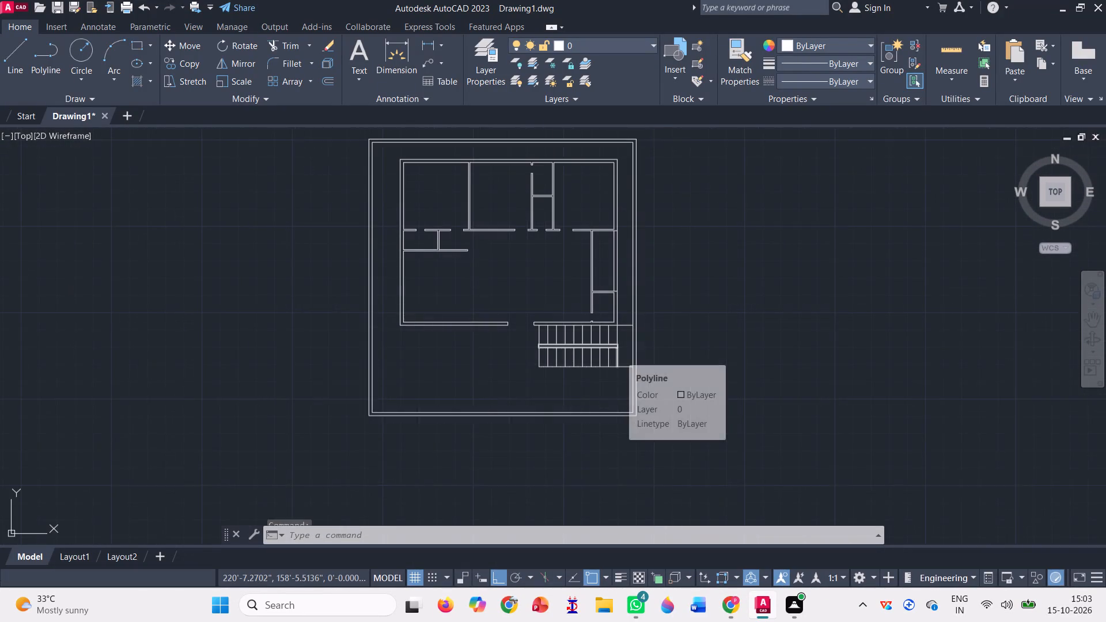
scroll(517, 373, down, 1)
scroll(534, 372, up, 1)
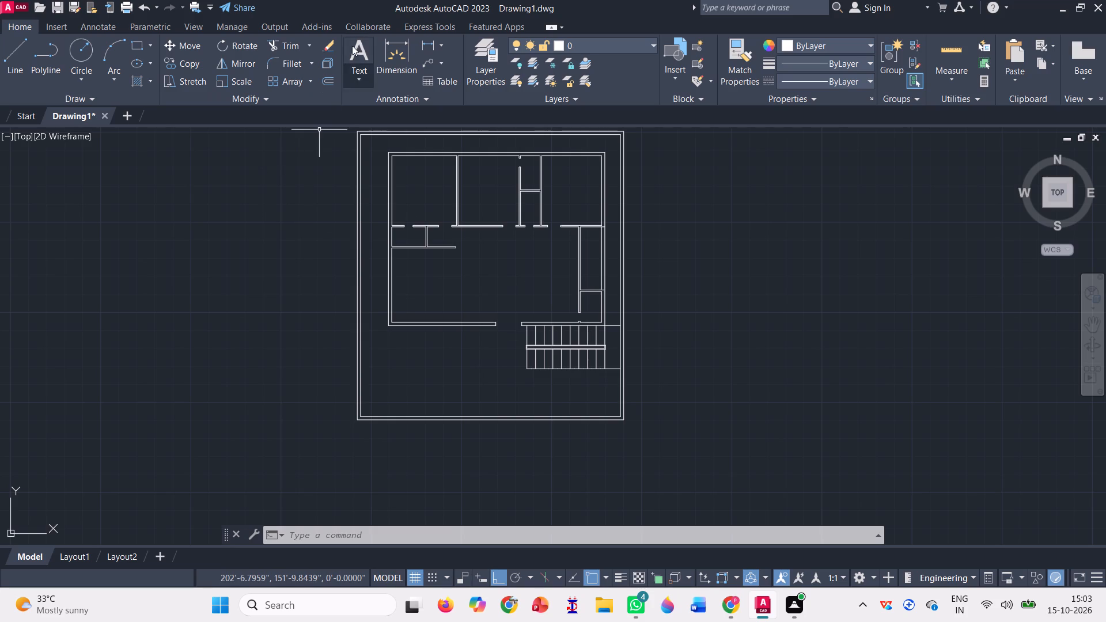
click(8, 65)
scroll(440, 408, up, 2)
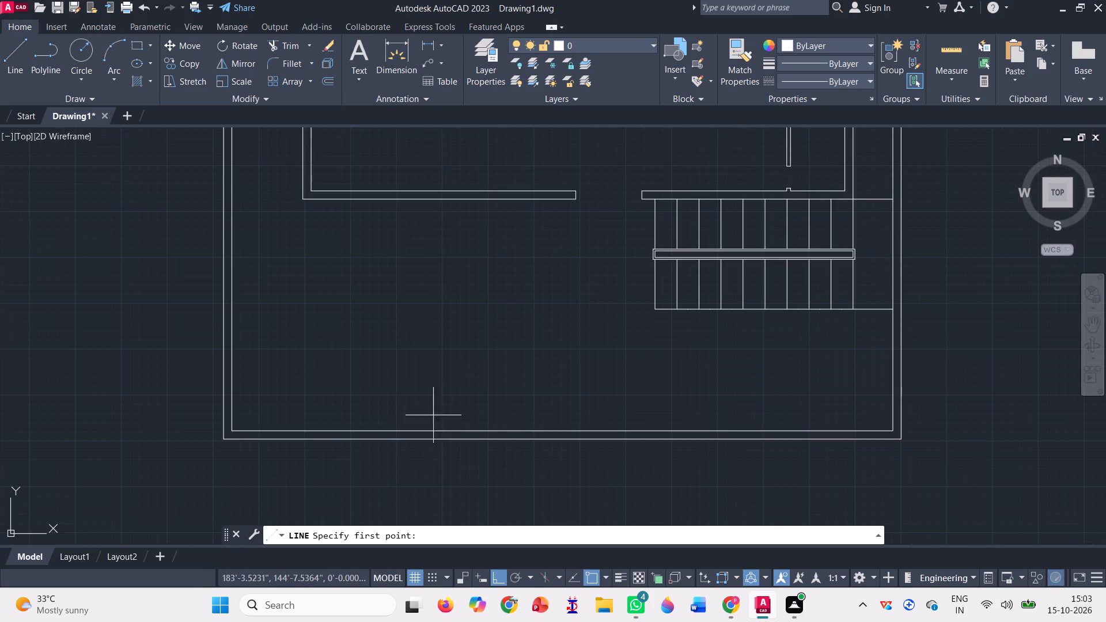
click(424, 441)
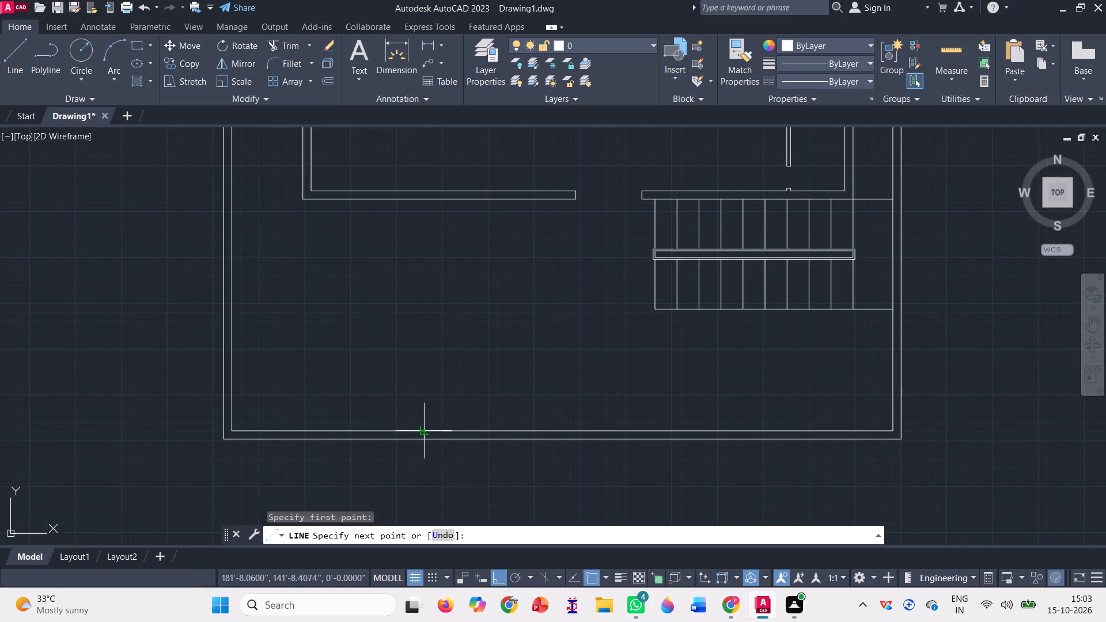
click(422, 430)
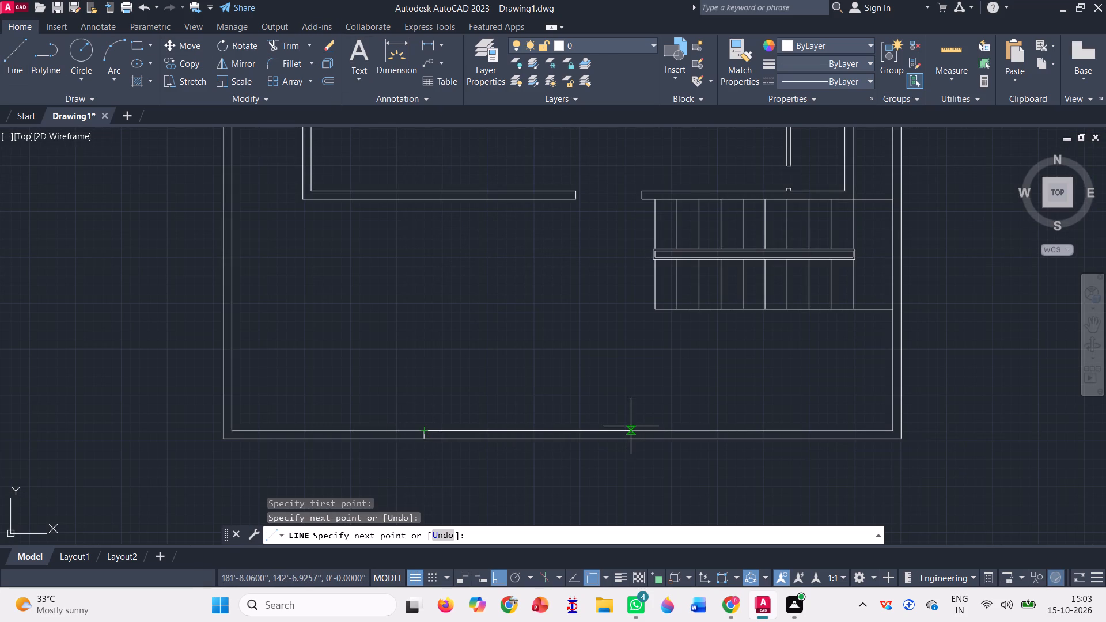
click(641, 431)
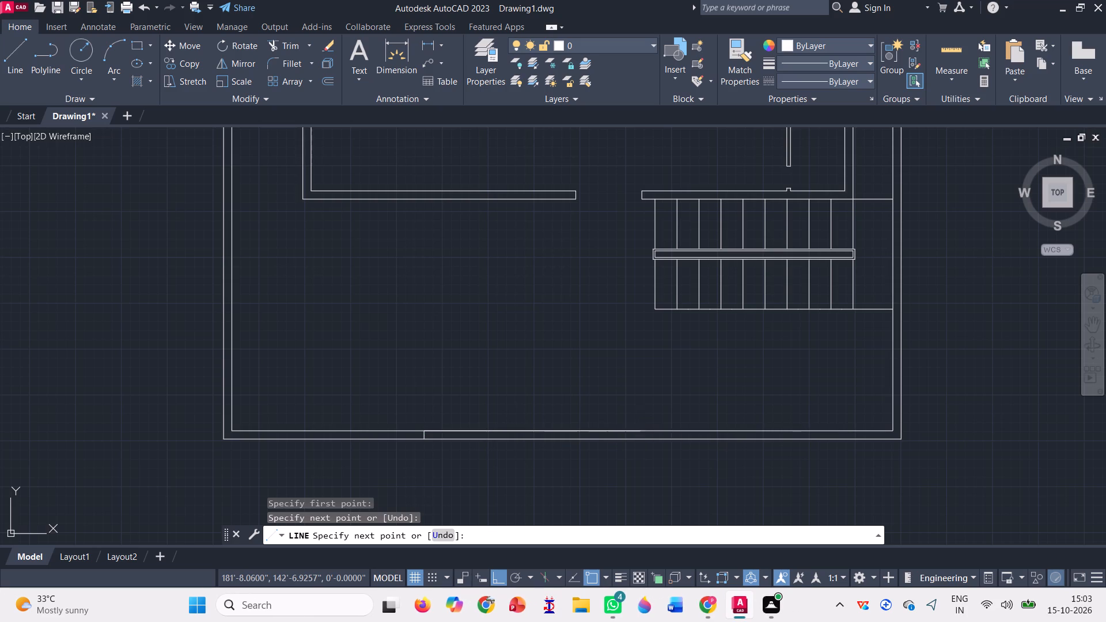
click(637, 442)
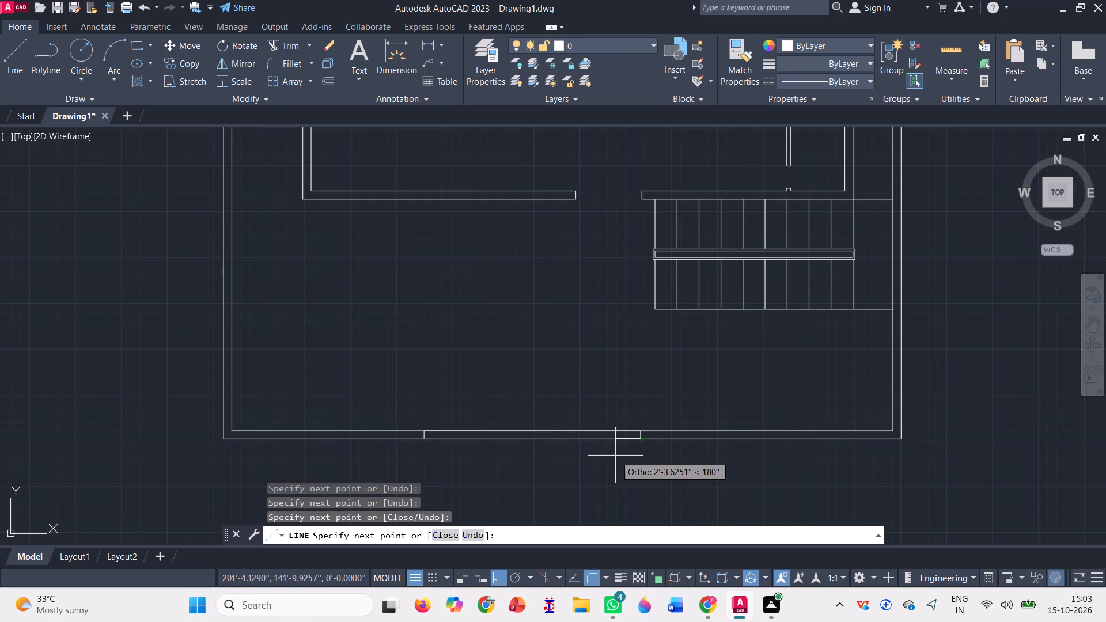
key(space)
Trim both faces of the south boundary wall between the two short cross lines to open the gate gap.
click(287, 49)
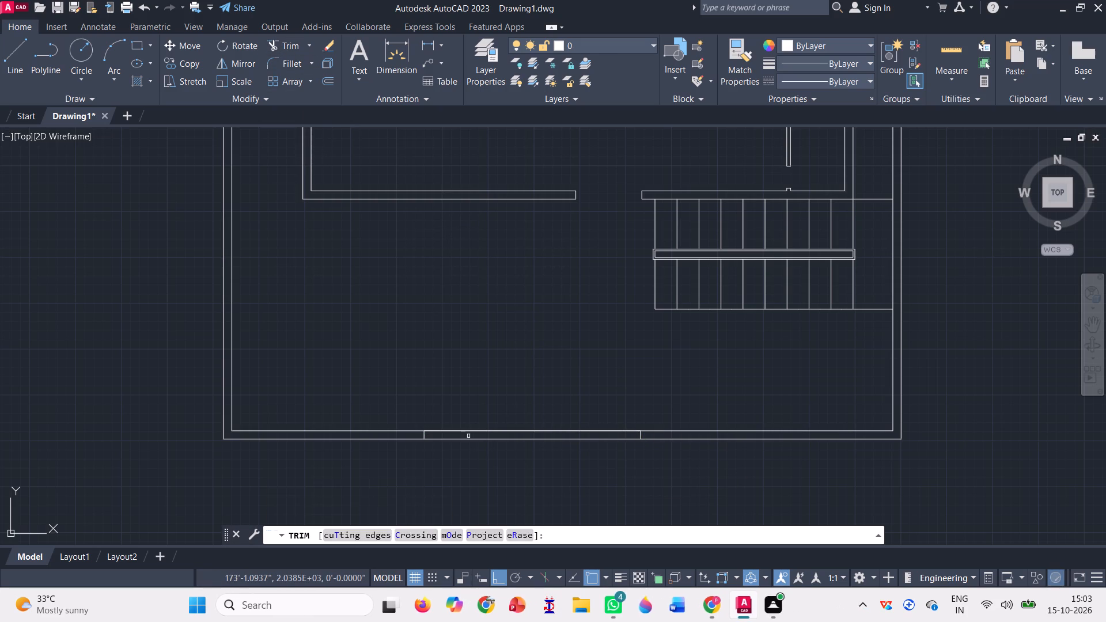
click(483, 465)
click(481, 411)
scroll(468, 445, down, 2)
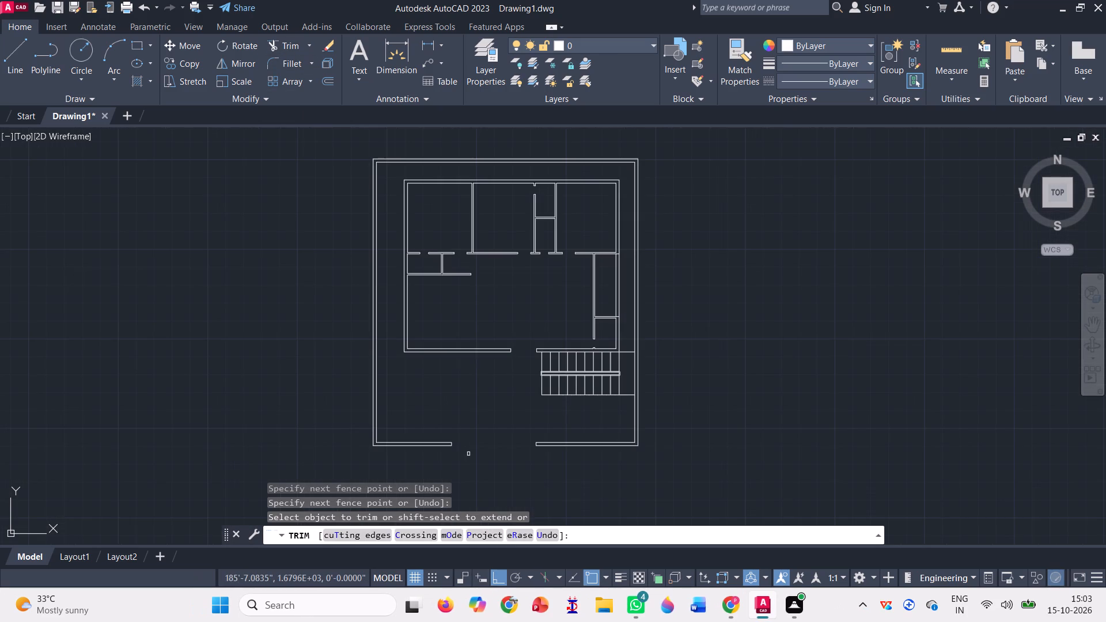
key(Escape)
Join the connected line segments of the entire plan into polylines.
click(678, 472)
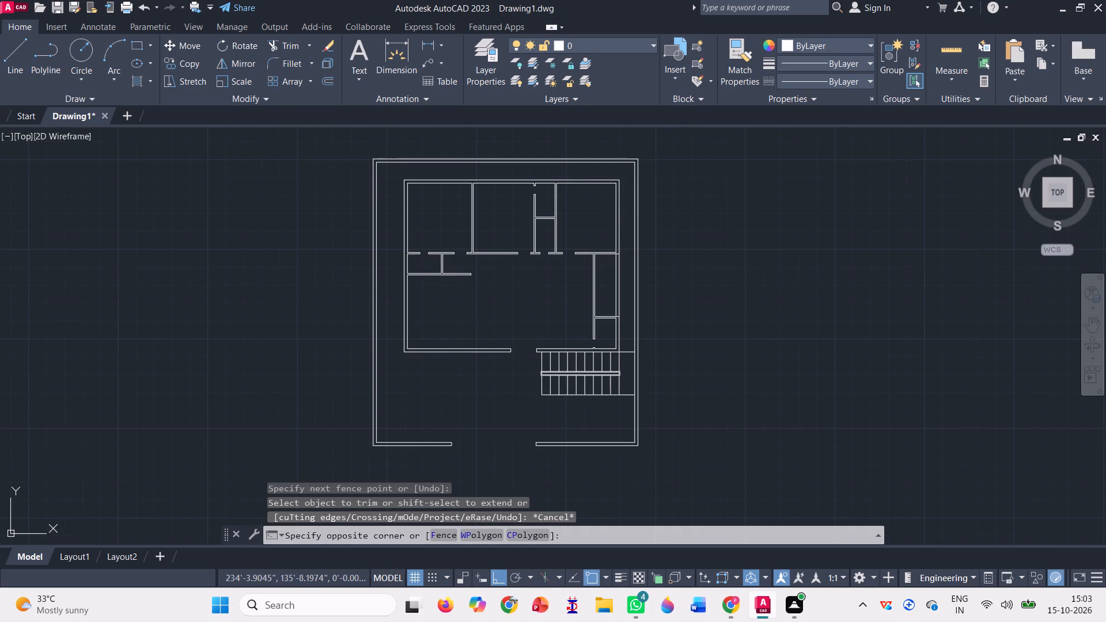
click(317, 139)
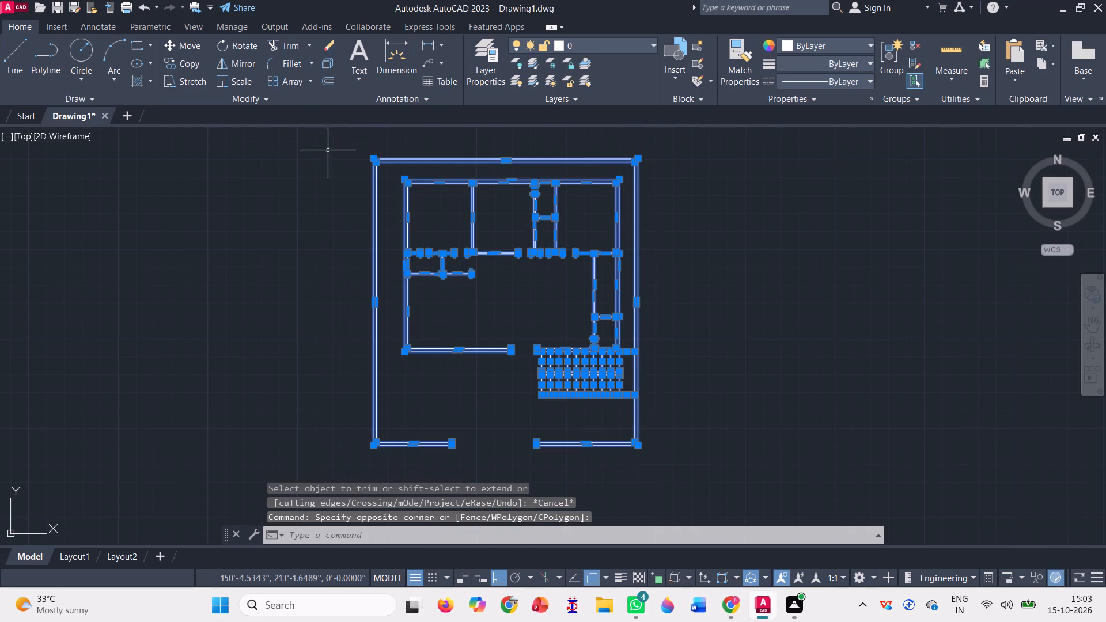
key(j)
key(Return)
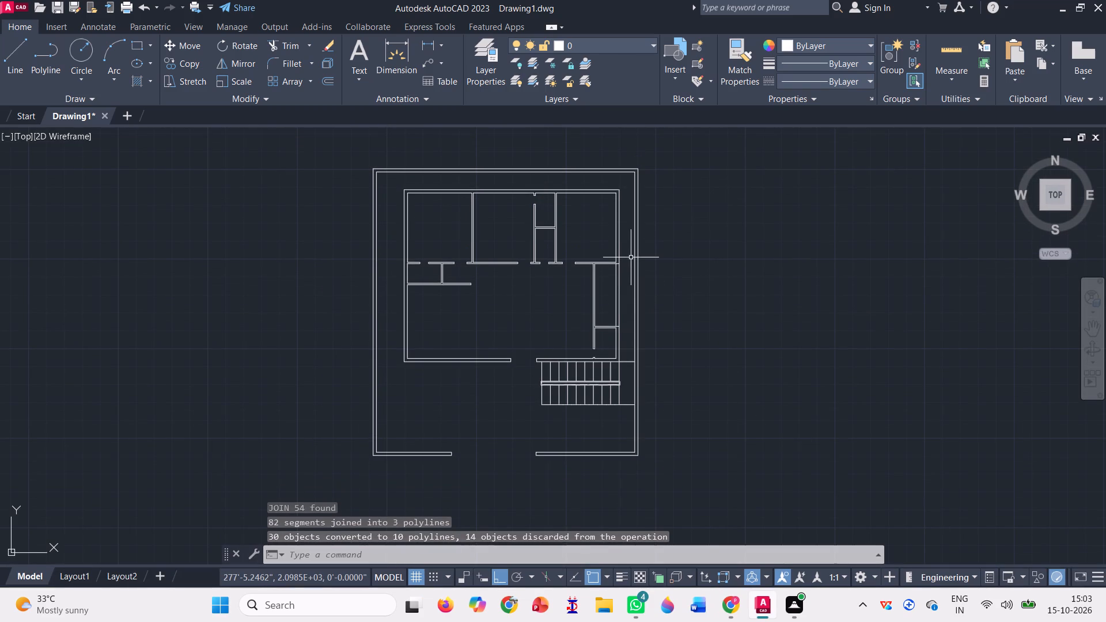
Trim the leftover line stubs crossing the house's east wall thickness at the two partition junctions beside the narrow east rooms.
scroll(613, 290, up, 4)
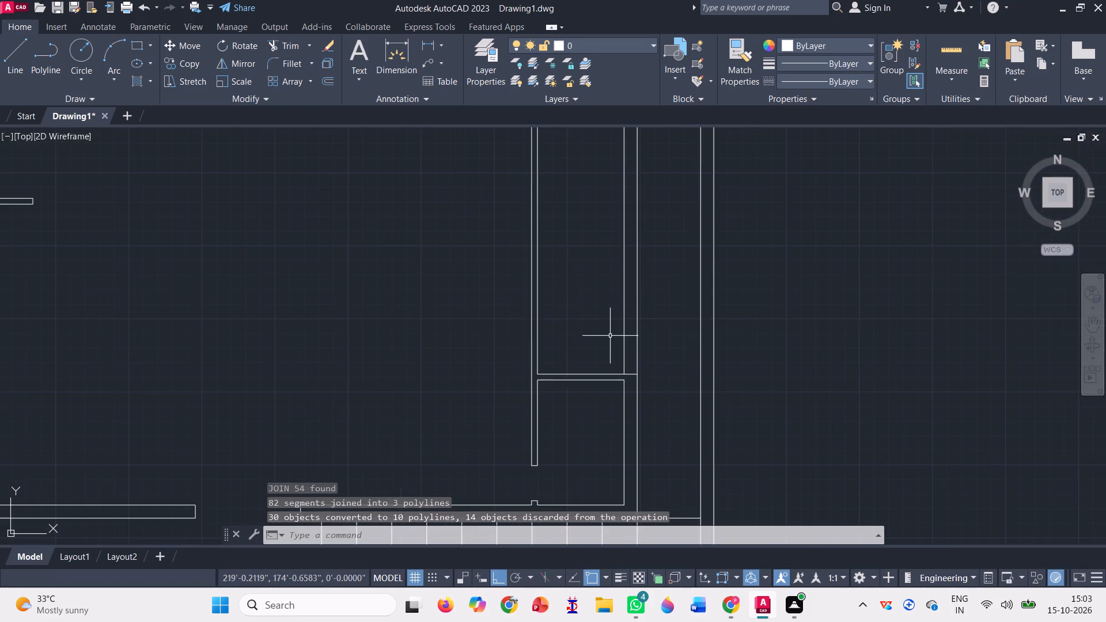
scroll(610, 336, down, 2)
click(285, 41)
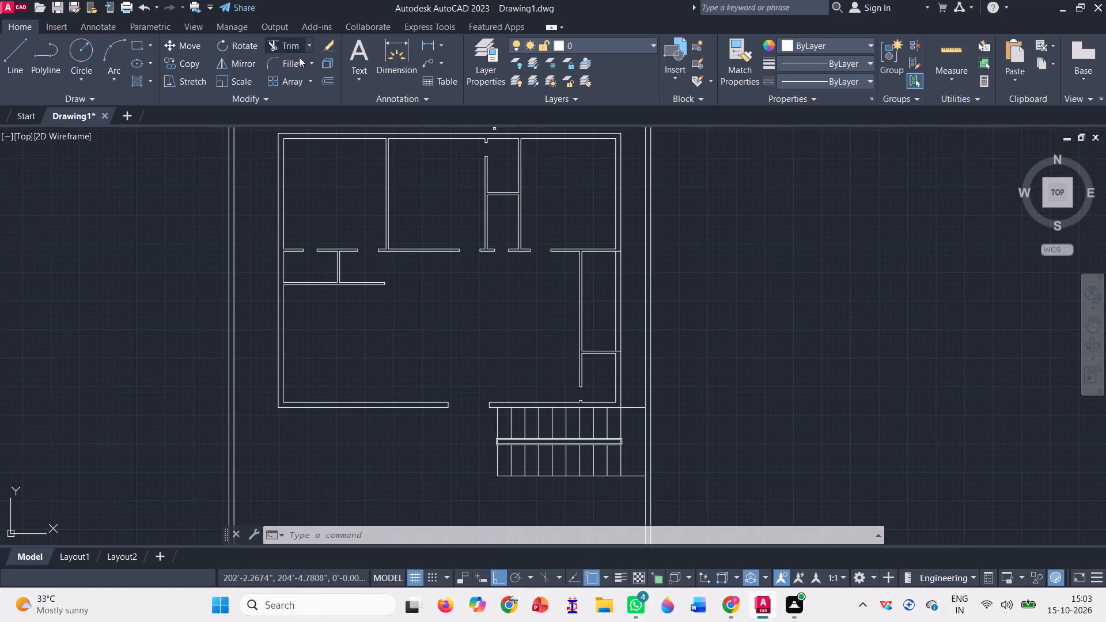
scroll(616, 256, up, 3)
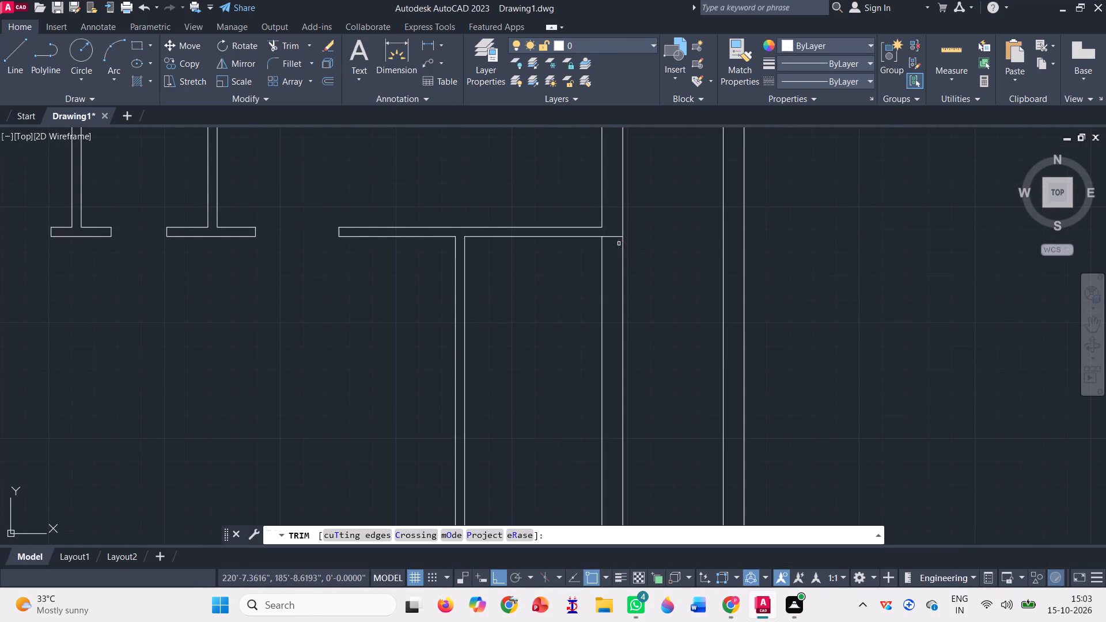
click(616, 241)
click(613, 222)
scroll(613, 221, down, 3)
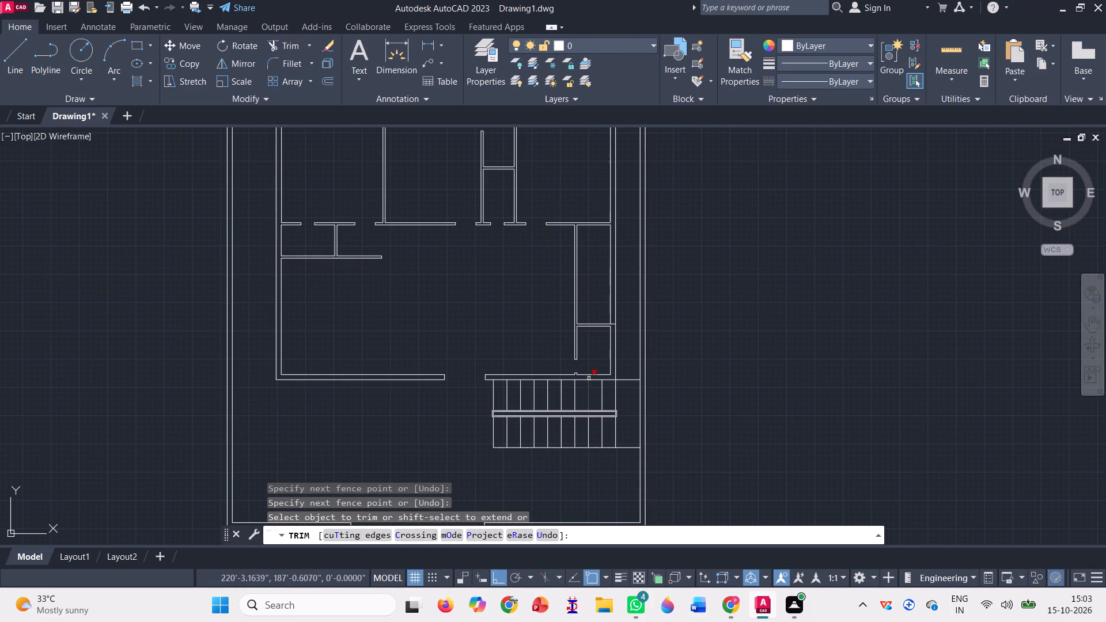
scroll(611, 329, up, 3)
click(614, 306)
scroll(586, 409, down, 1)
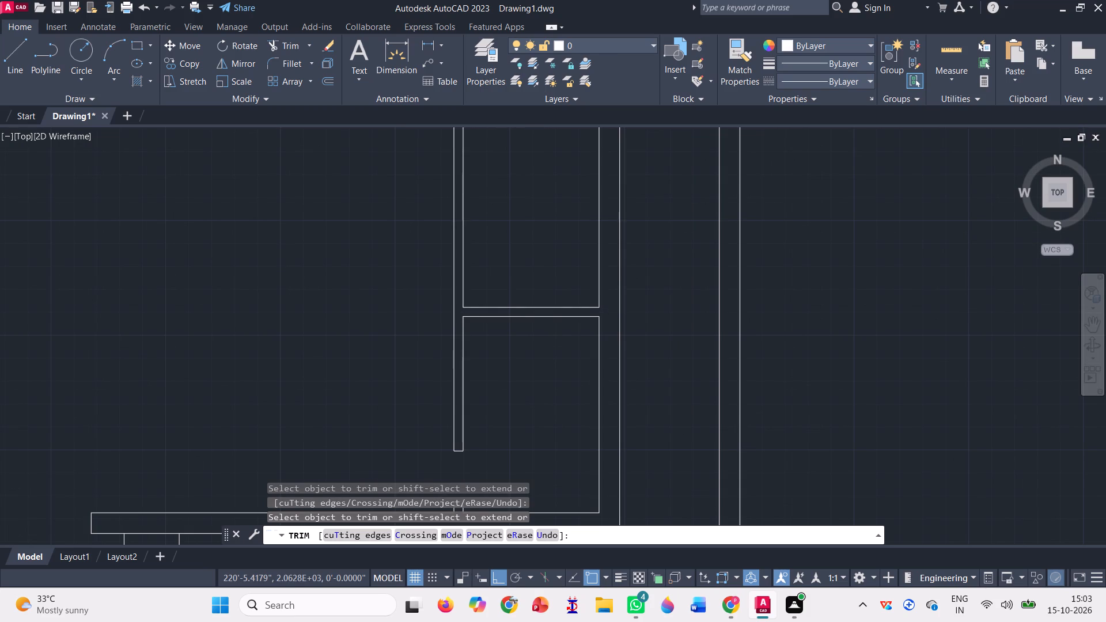
scroll(586, 409, down, 2)
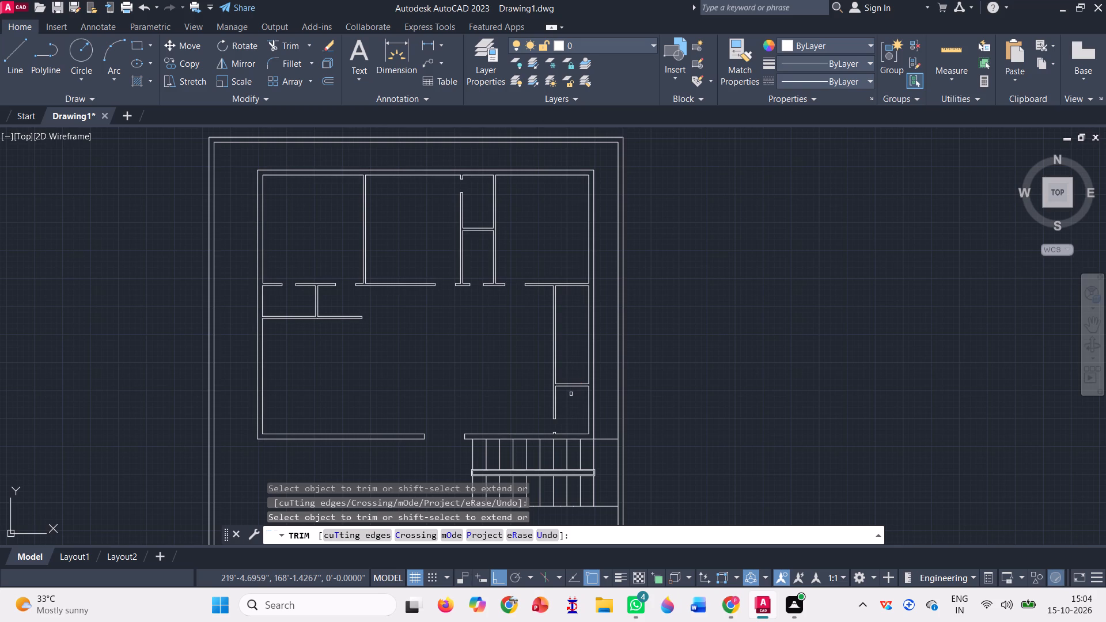
scroll(571, 397, up, 1)
scroll(571, 397, down, 1)
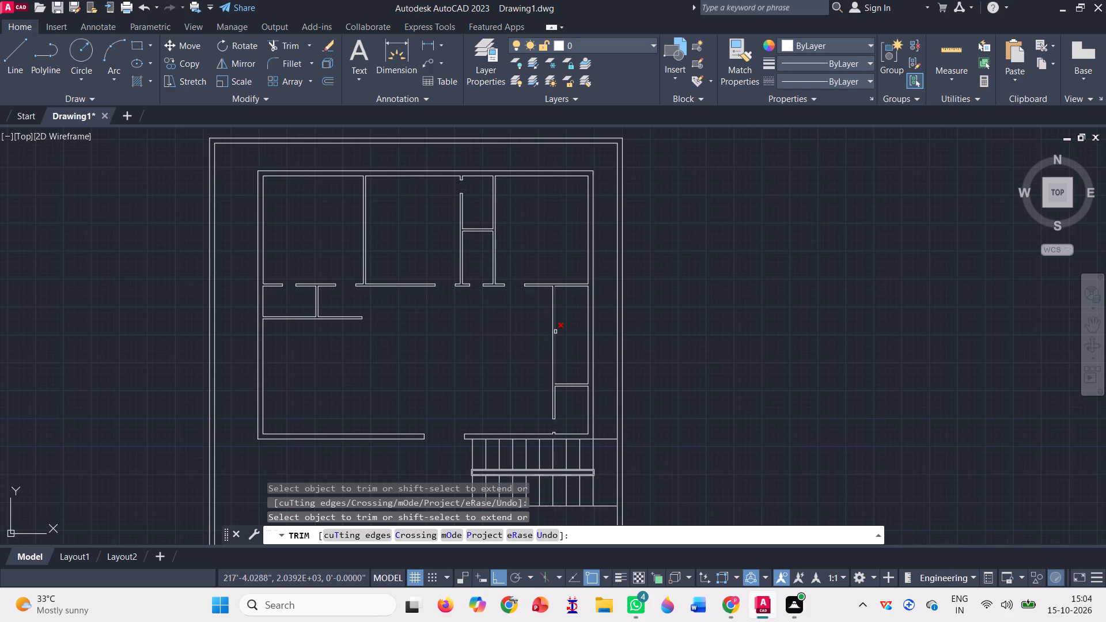
key(Escape)
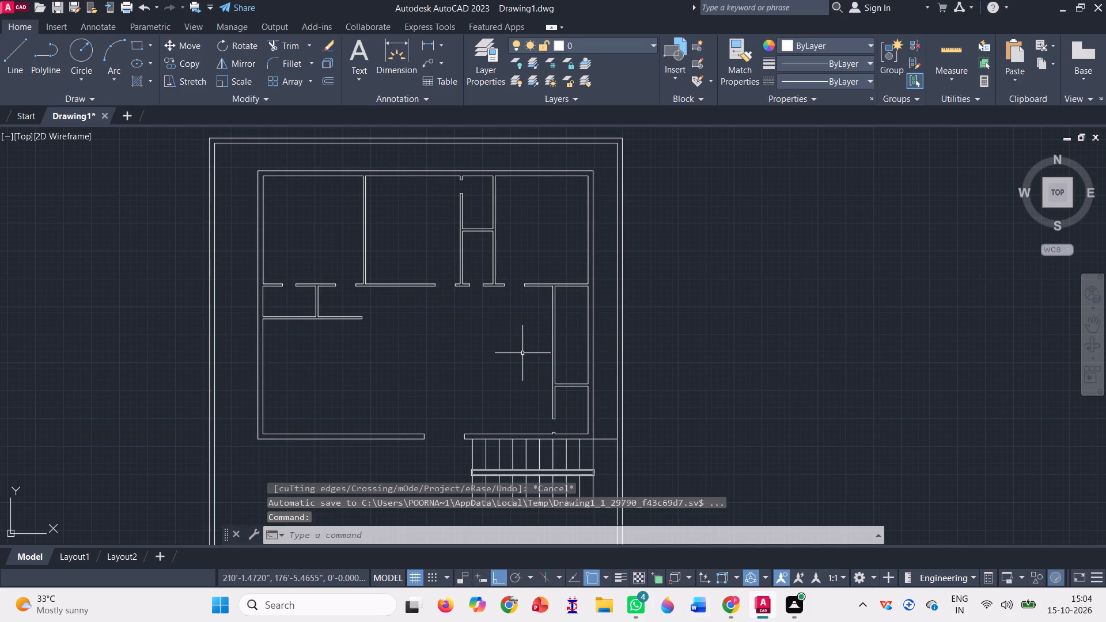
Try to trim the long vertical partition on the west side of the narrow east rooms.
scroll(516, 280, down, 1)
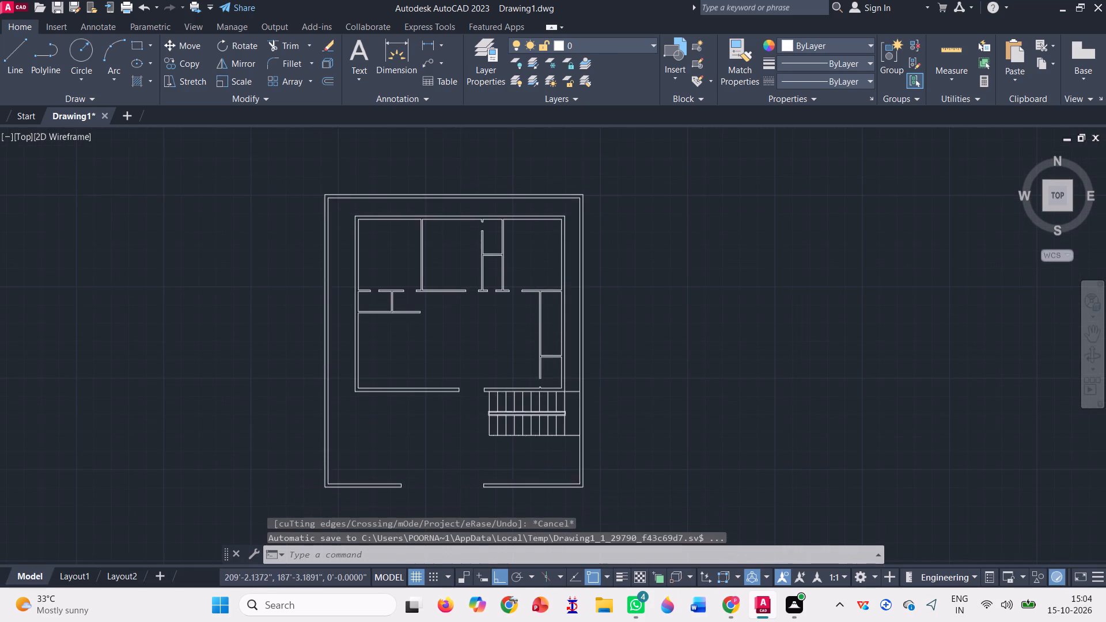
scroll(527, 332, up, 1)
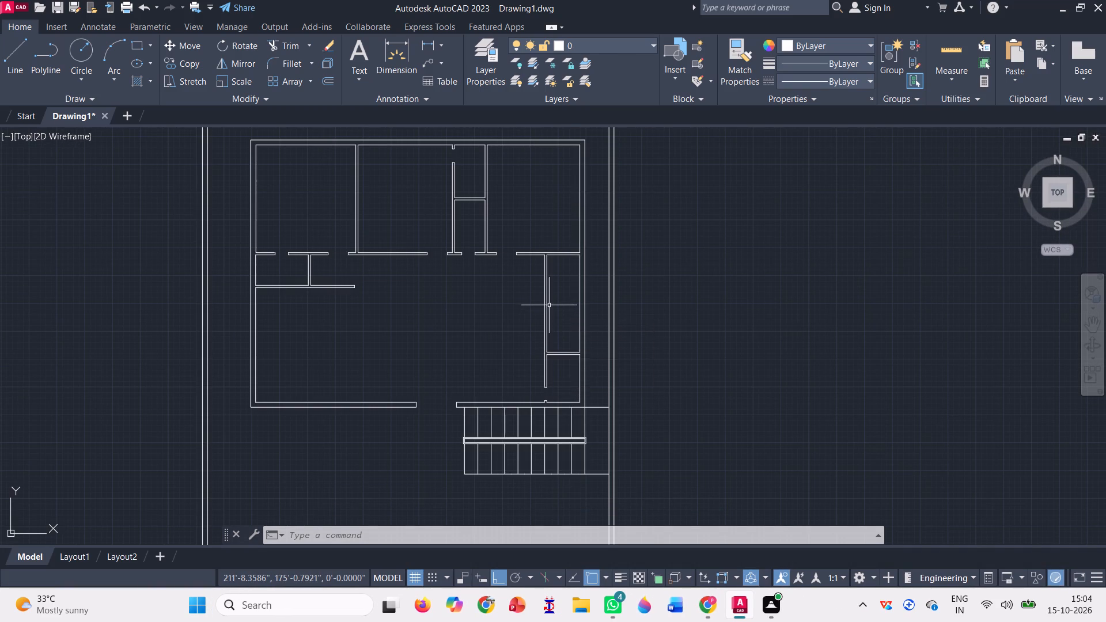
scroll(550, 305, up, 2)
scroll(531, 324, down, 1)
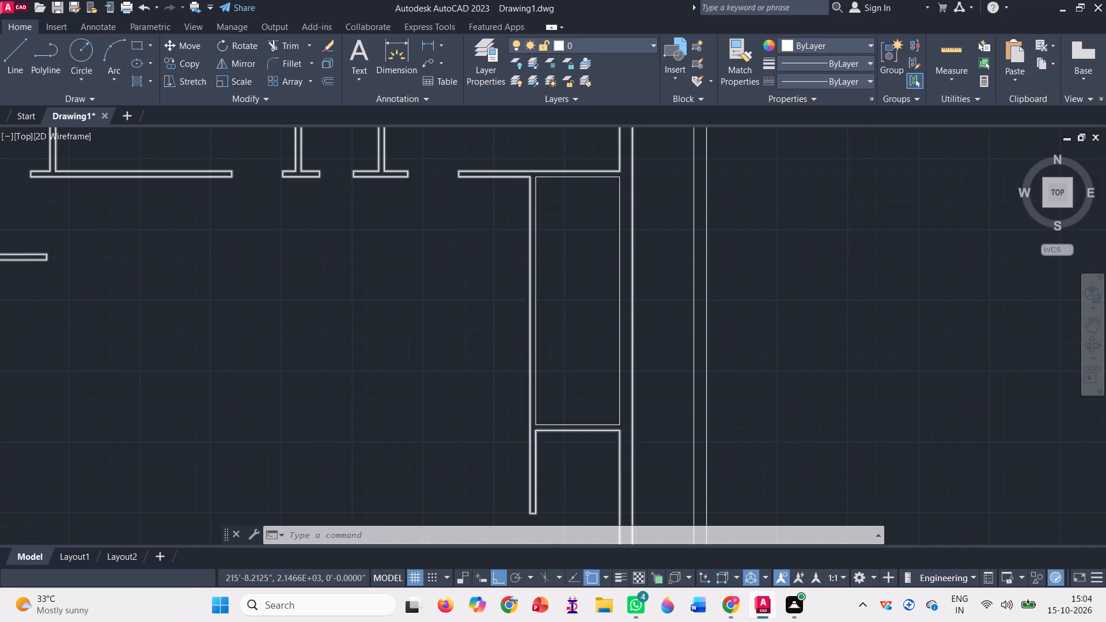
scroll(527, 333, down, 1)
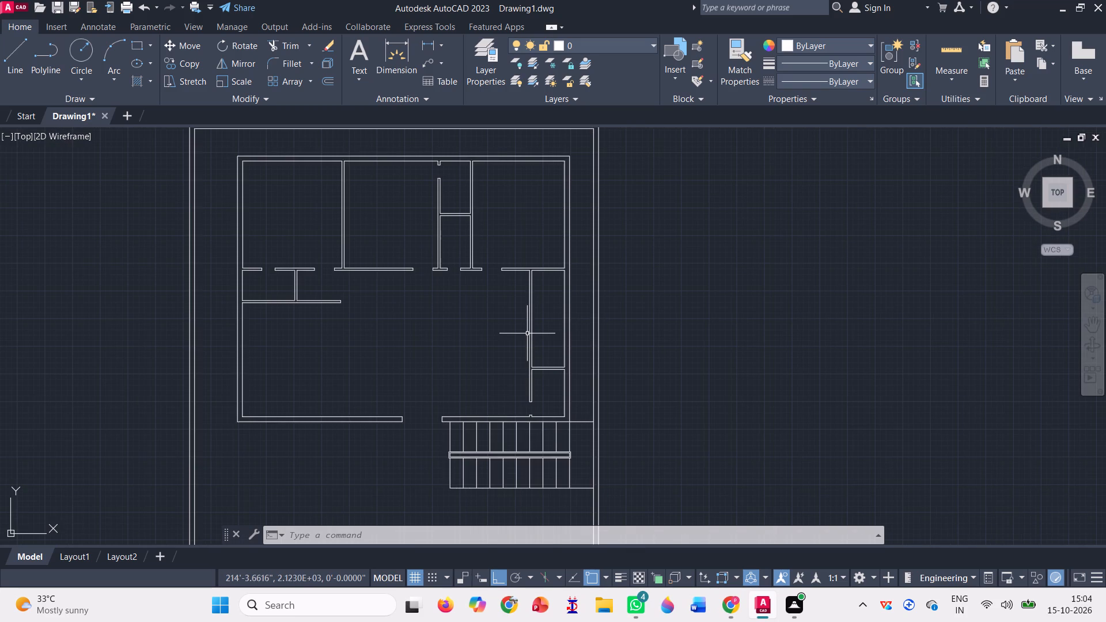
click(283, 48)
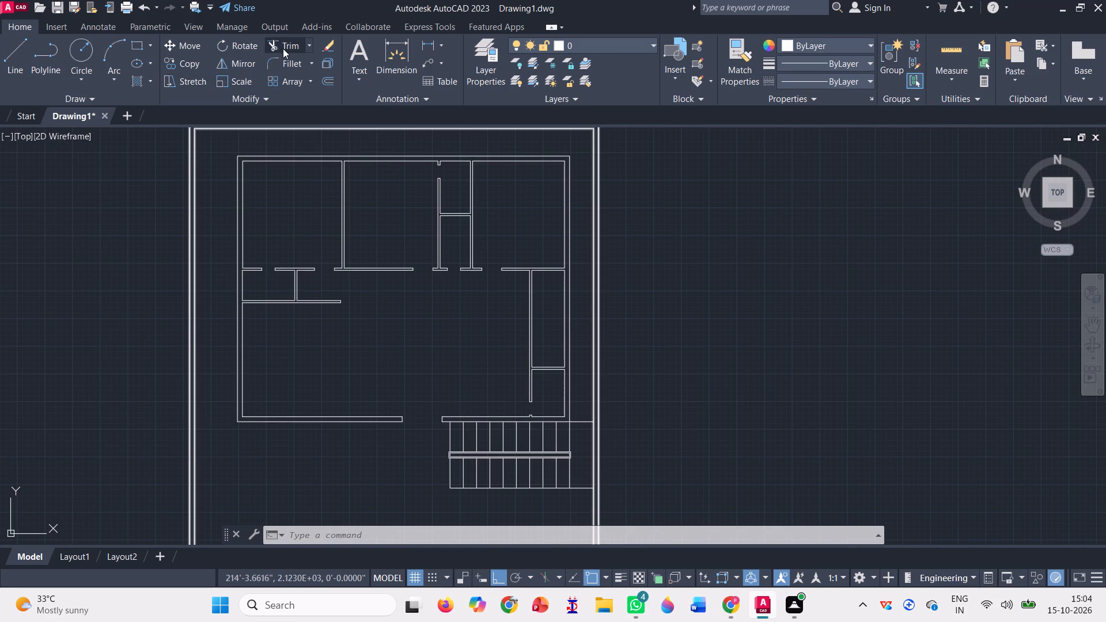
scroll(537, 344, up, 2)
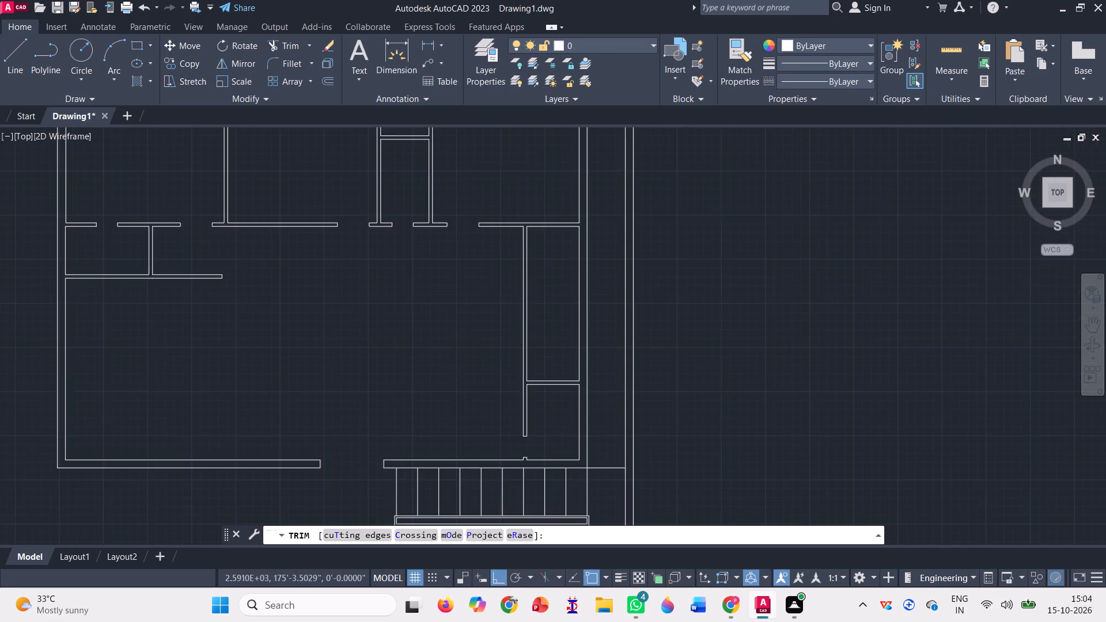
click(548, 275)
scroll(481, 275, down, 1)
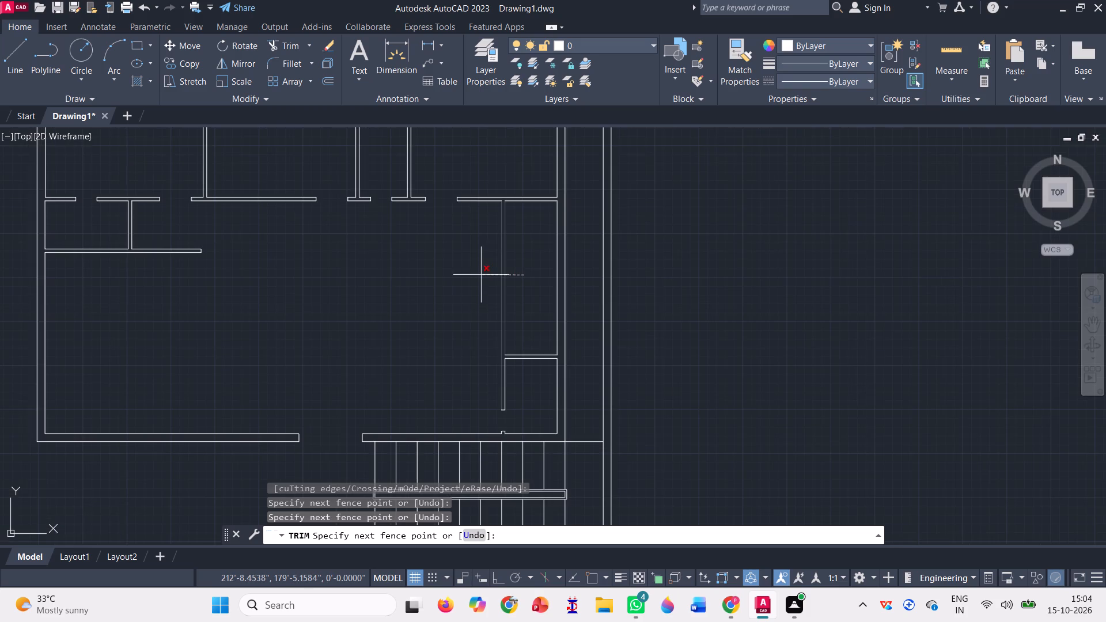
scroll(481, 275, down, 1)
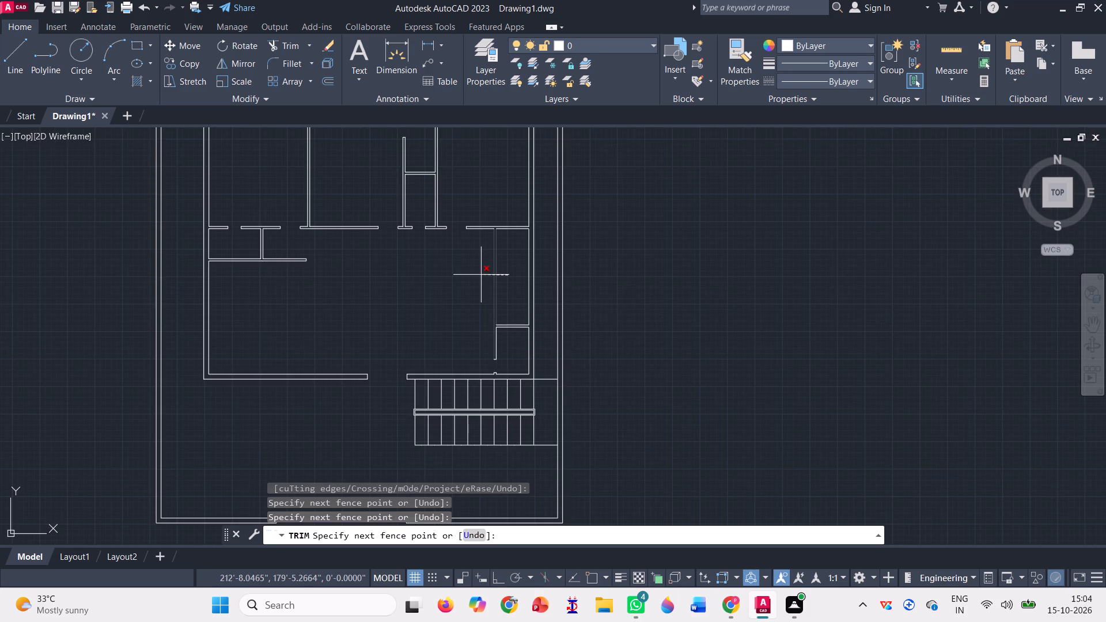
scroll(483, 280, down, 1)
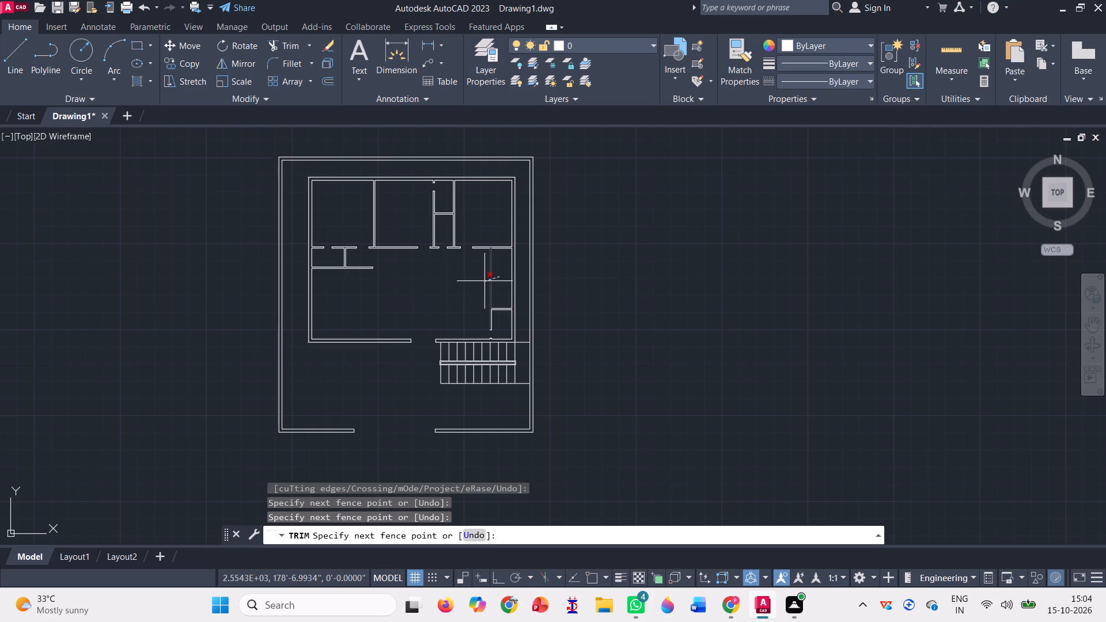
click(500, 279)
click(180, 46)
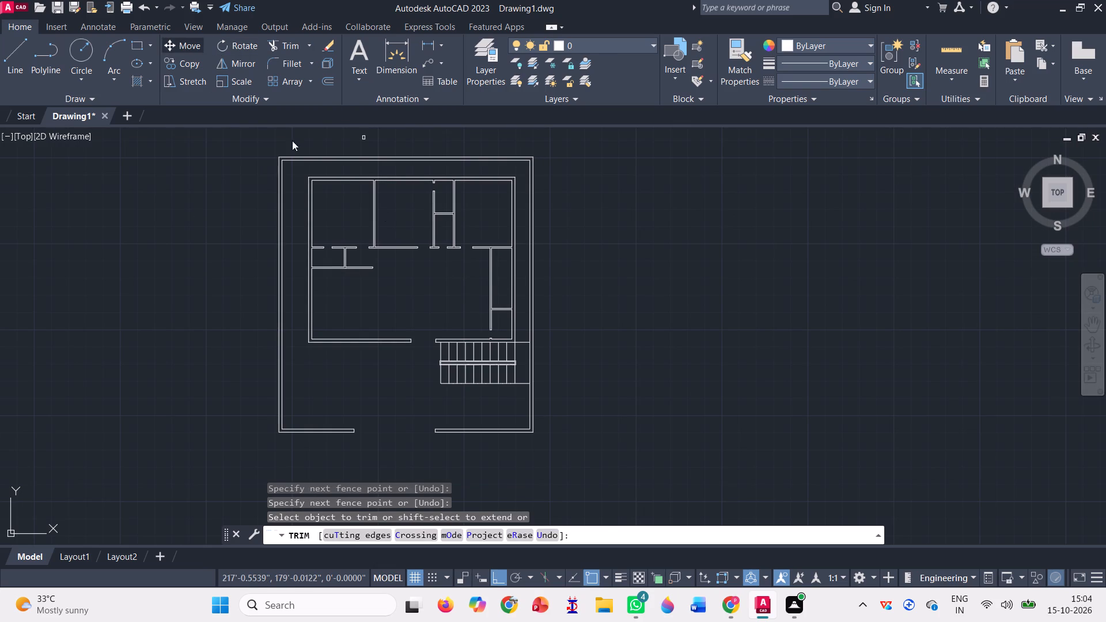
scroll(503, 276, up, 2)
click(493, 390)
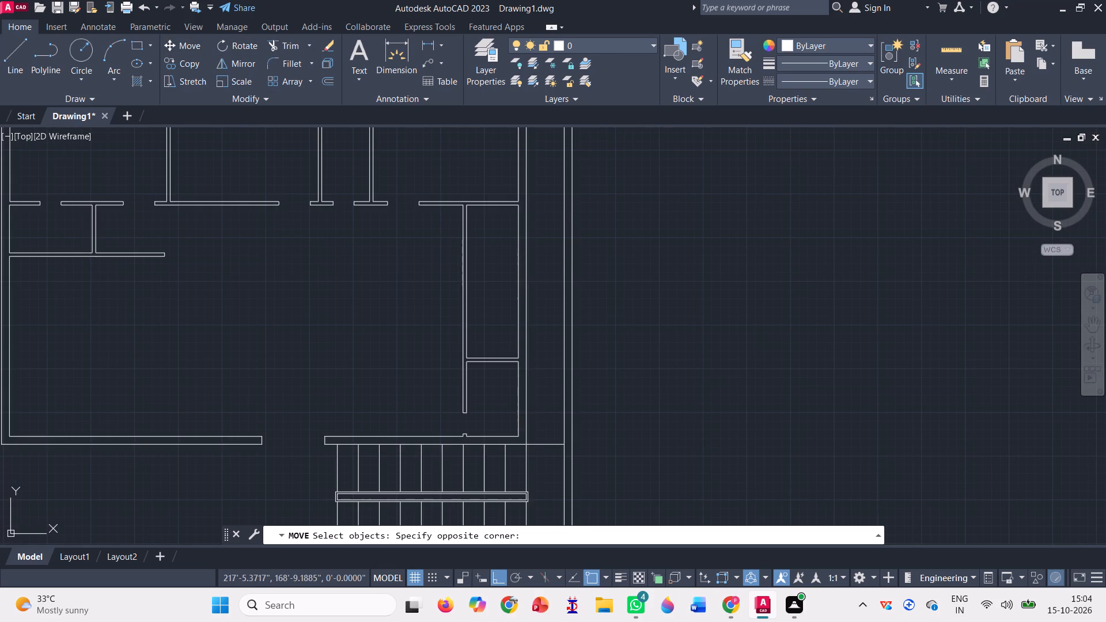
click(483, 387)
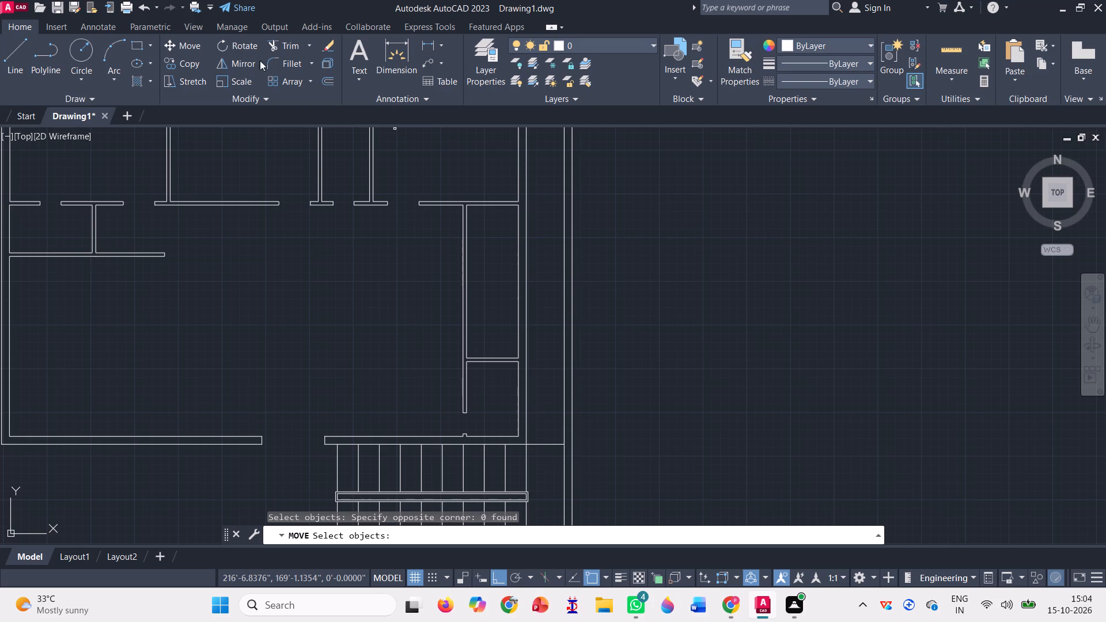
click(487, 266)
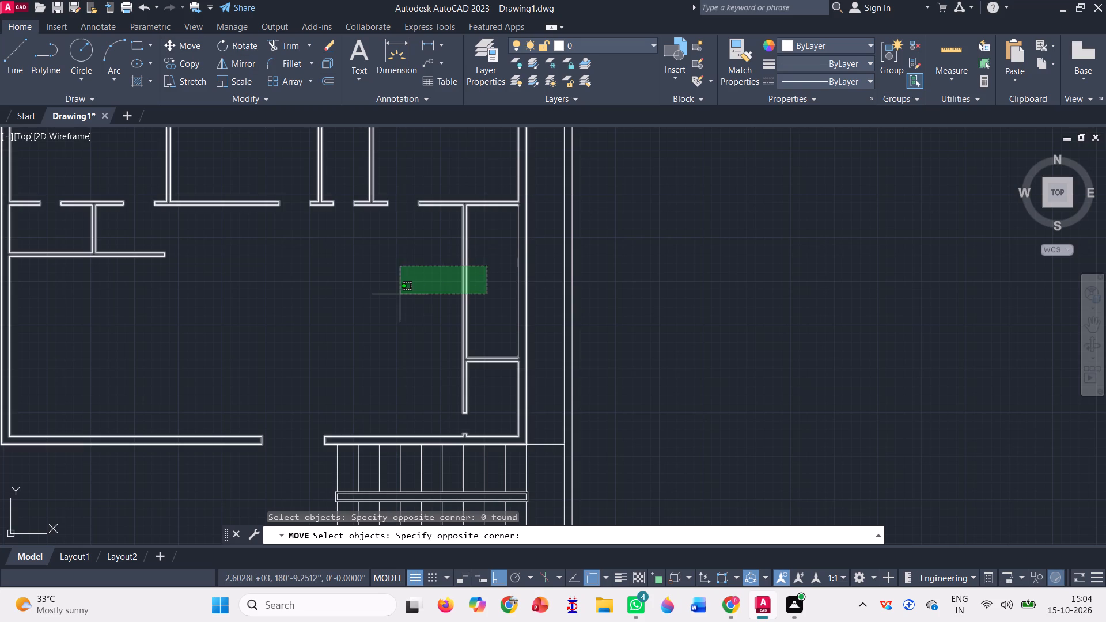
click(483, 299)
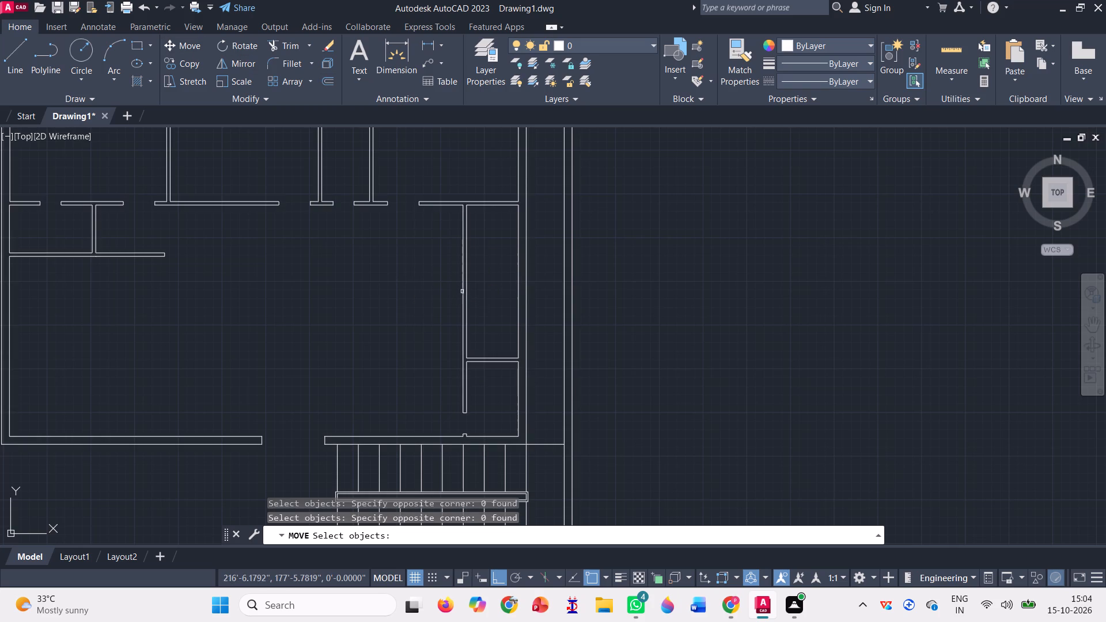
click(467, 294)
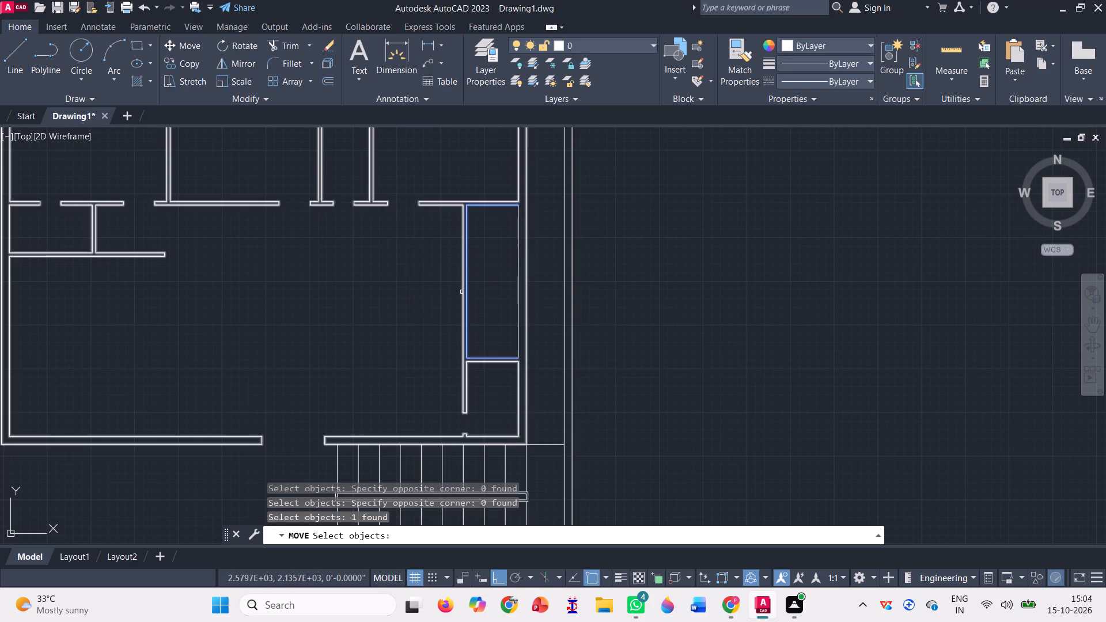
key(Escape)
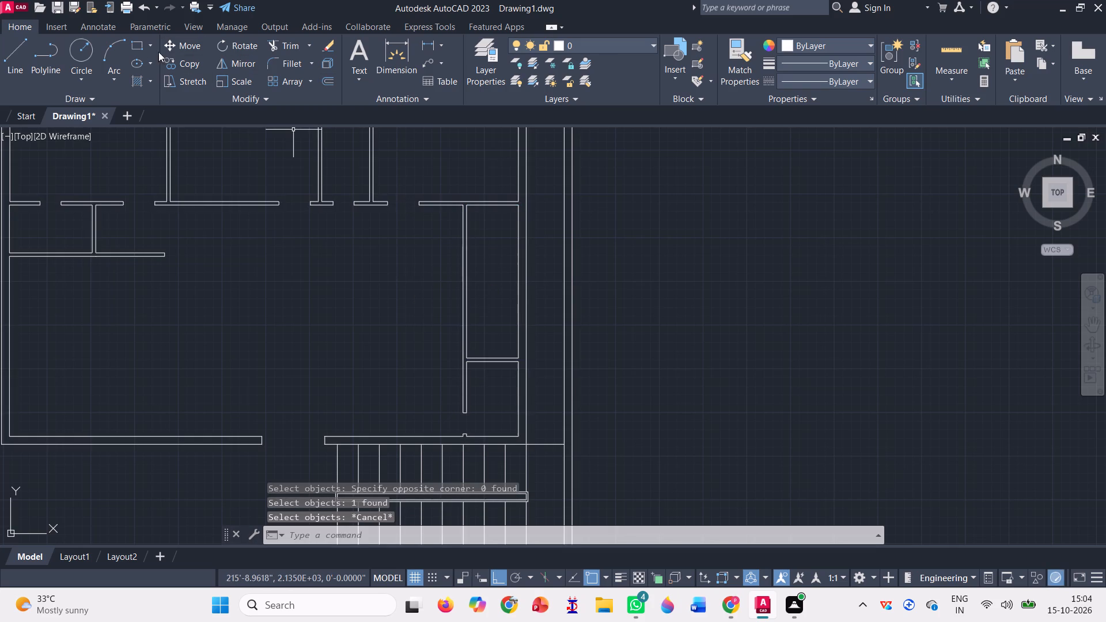
Draw a 0'4" thick double-line partition west of the narrow east rooms, running from the cross wall down to the south wall's inner face.
click(11, 52)
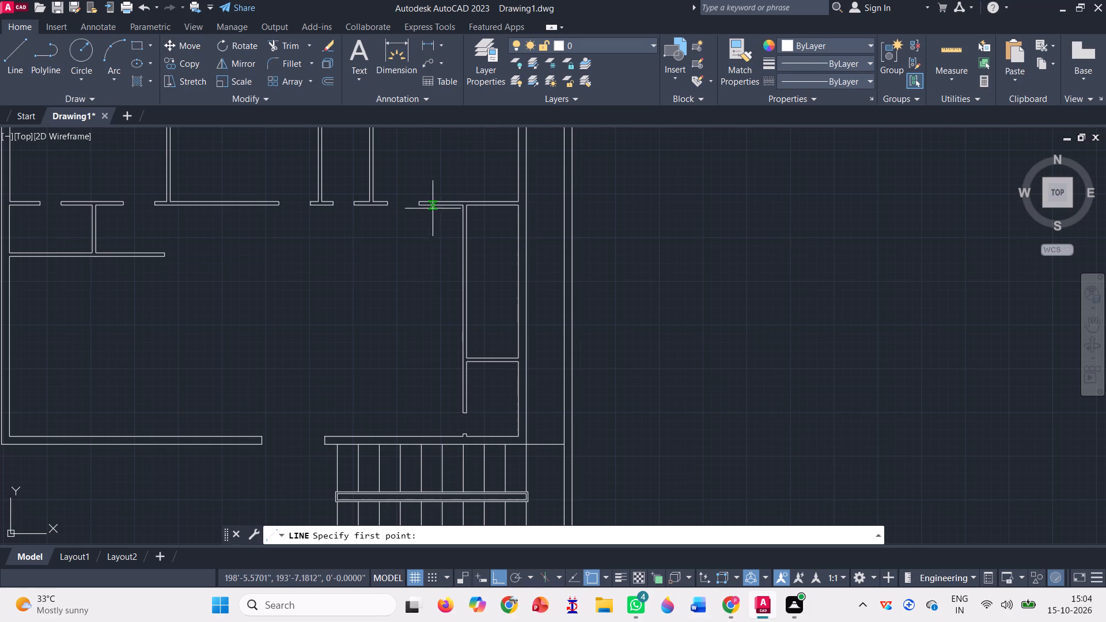
scroll(431, 206, up, 2)
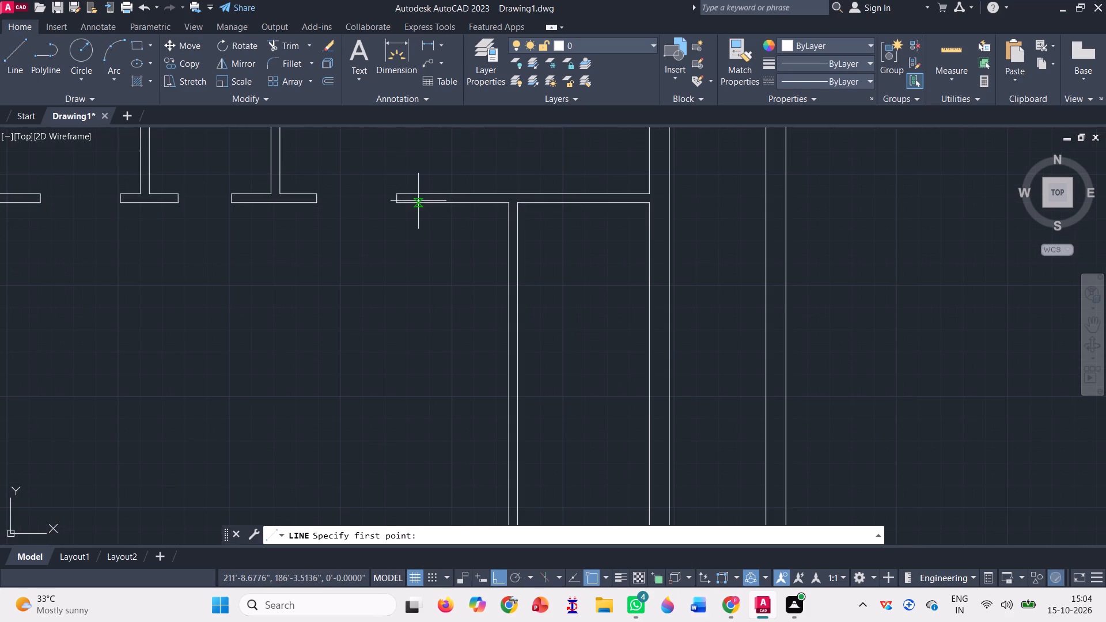
click(418, 201)
scroll(425, 202, down, 2)
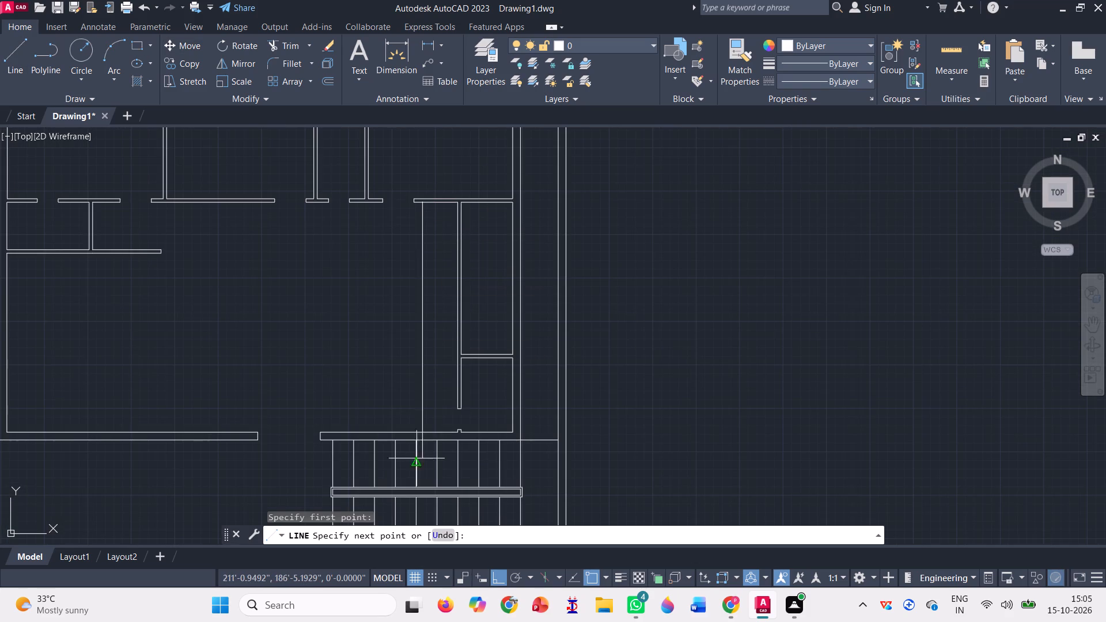
scroll(430, 441, up, 3)
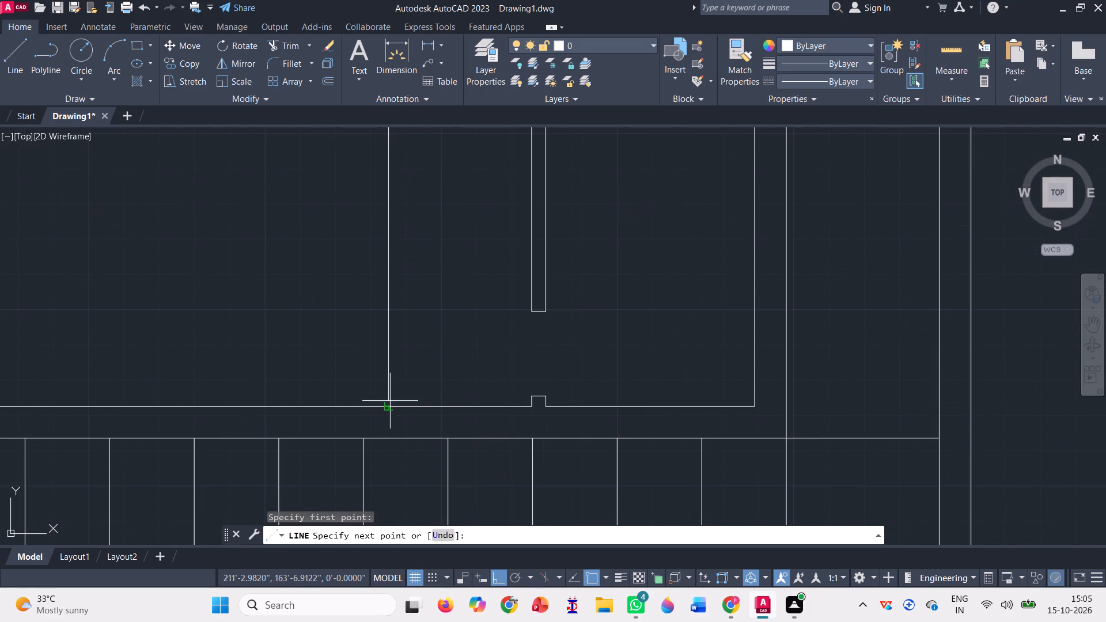
click(389, 403)
scroll(395, 412, down, 3)
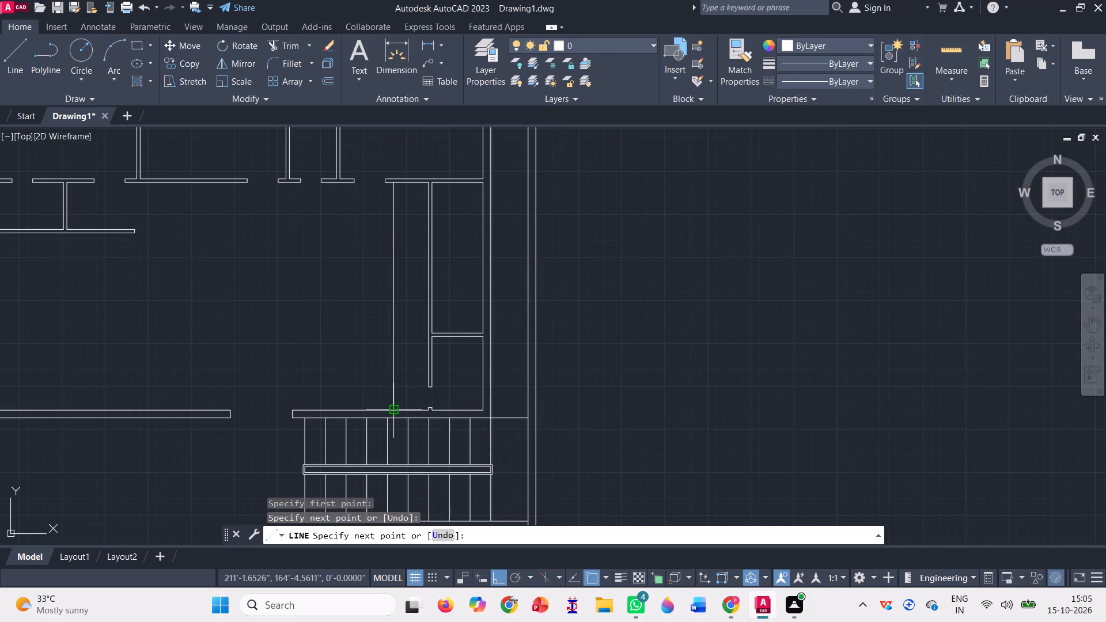
text(0'4")
key(Return)
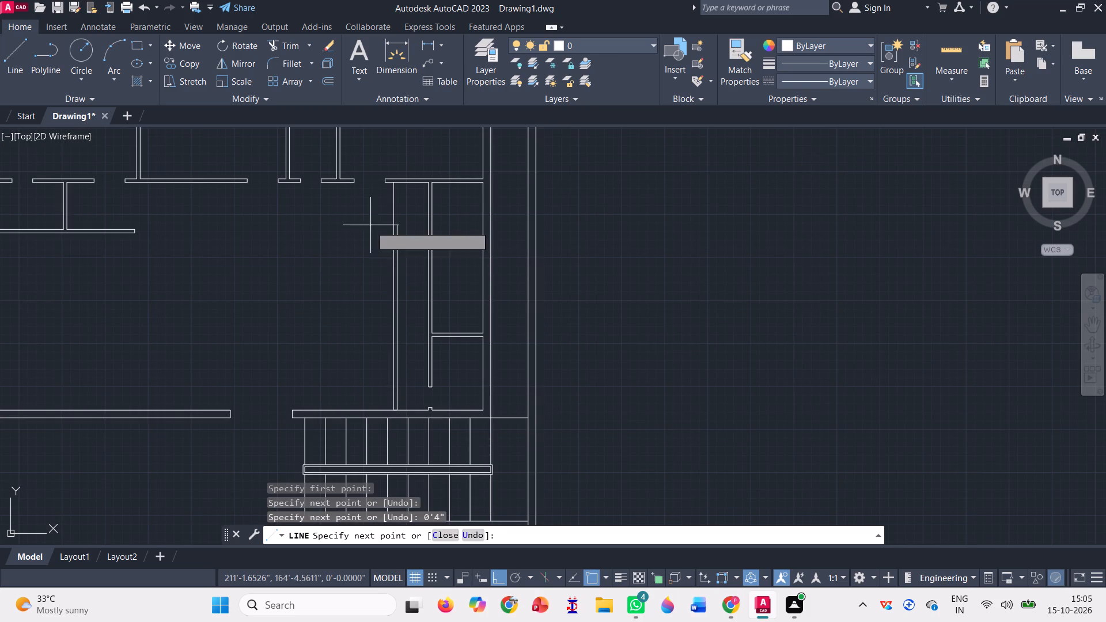
scroll(400, 184, up, 3)
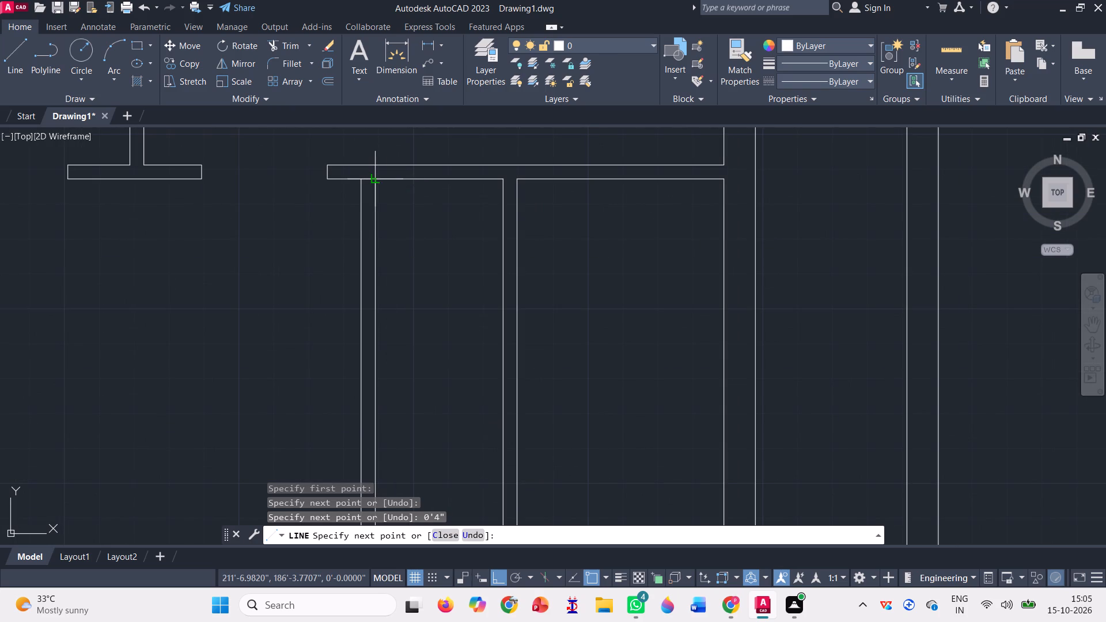
click(374, 183)
key(space)
Trim the wall-face lines closing the new partition's north and south ends at the cross wall and south wall.
click(281, 42)
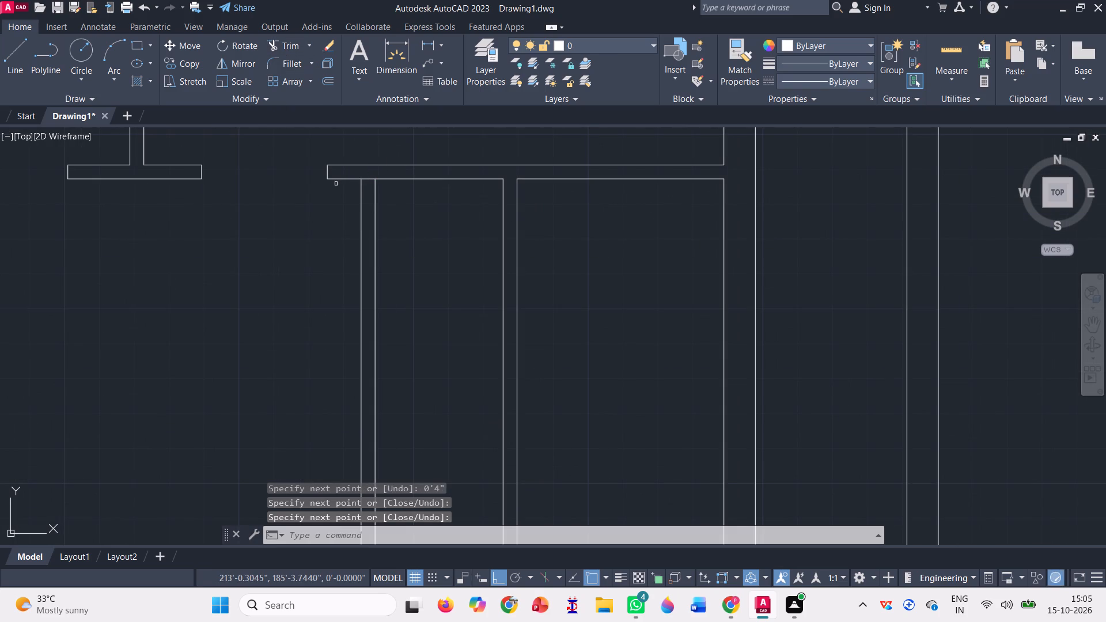
scroll(370, 163, up, 2)
click(357, 201)
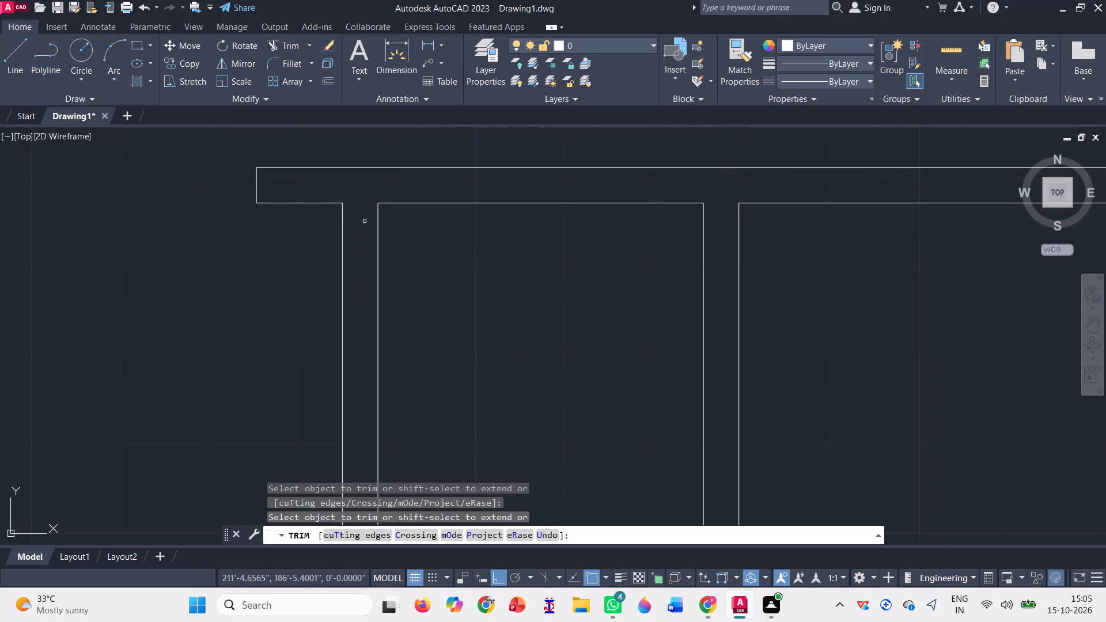
scroll(365, 221, down, 5)
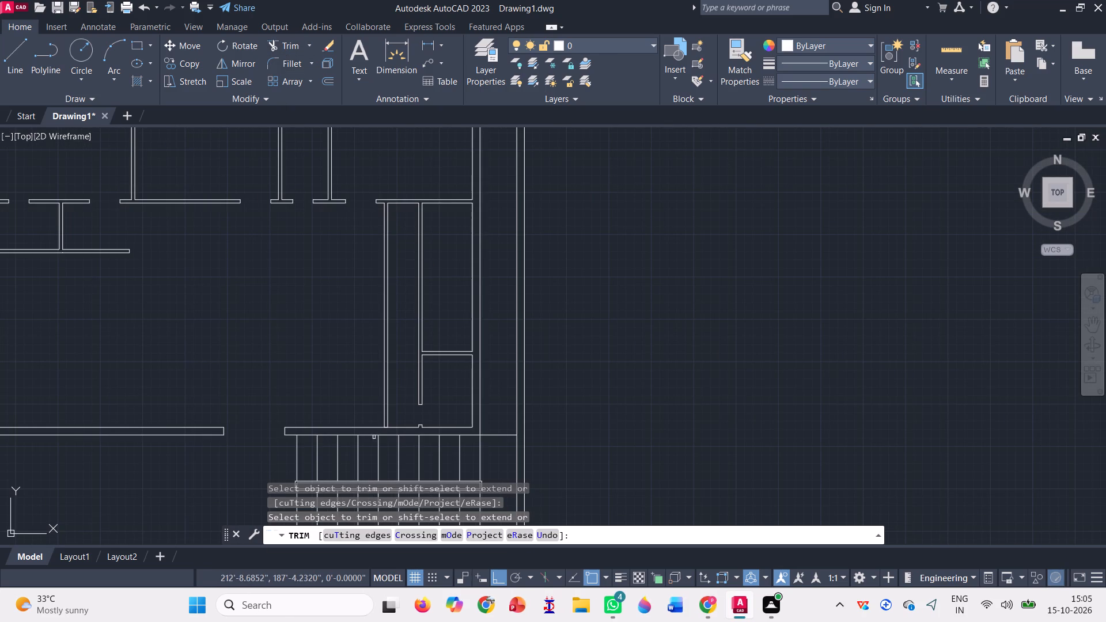
scroll(385, 430, up, 6)
click(372, 419)
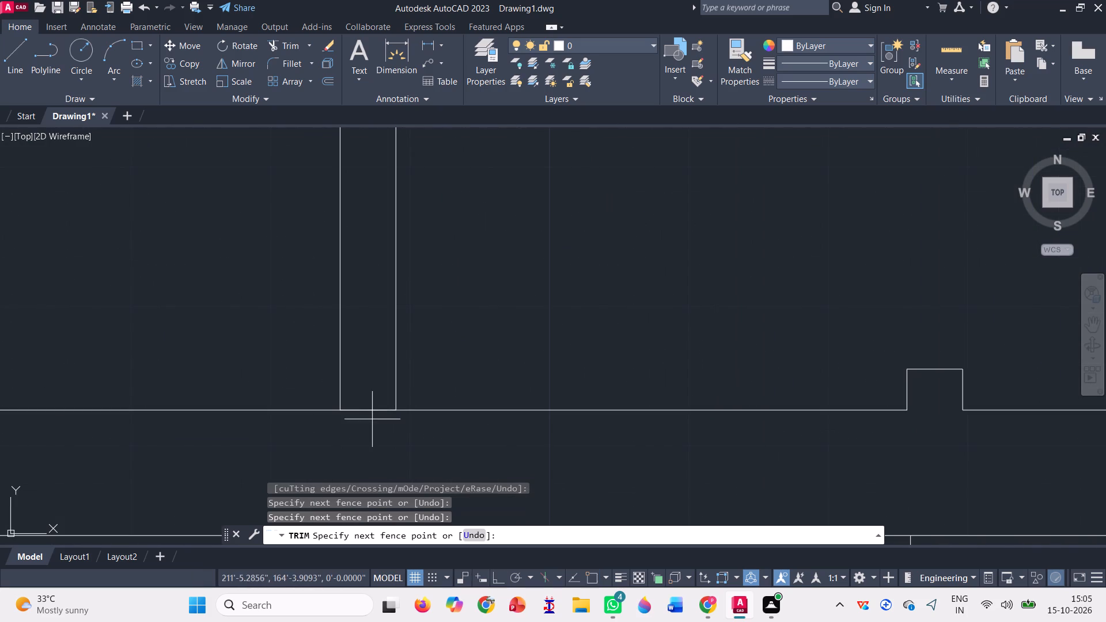
click(370, 404)
Trim away the small stub of the old partition projecting from the south wall's inner face.
scroll(370, 406, down, 3)
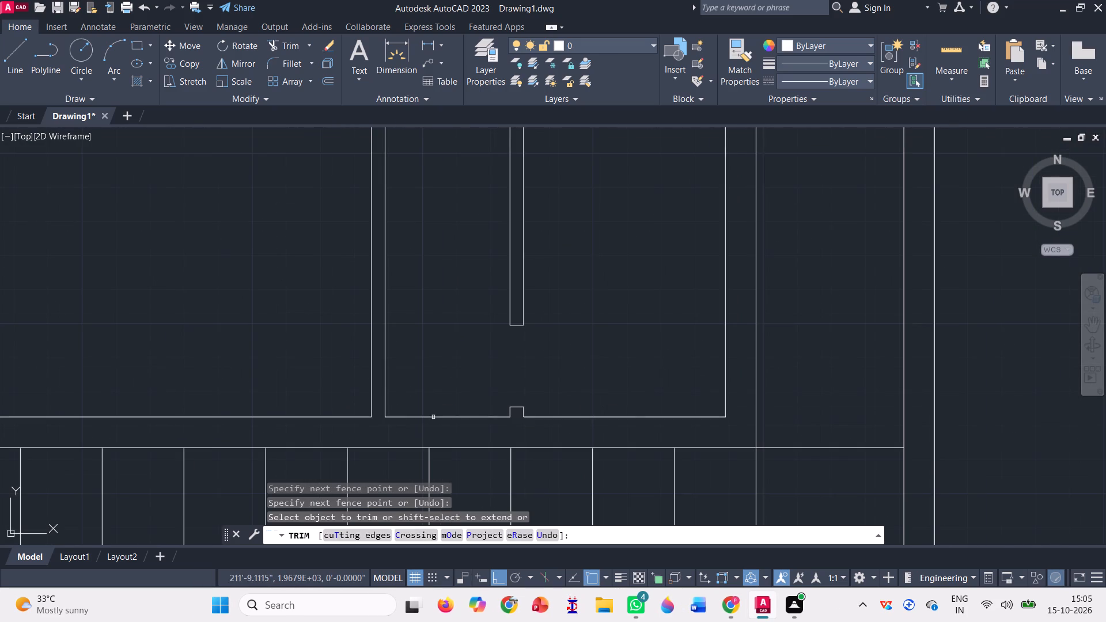
scroll(517, 421, up, 3)
click(467, 367)
click(565, 370)
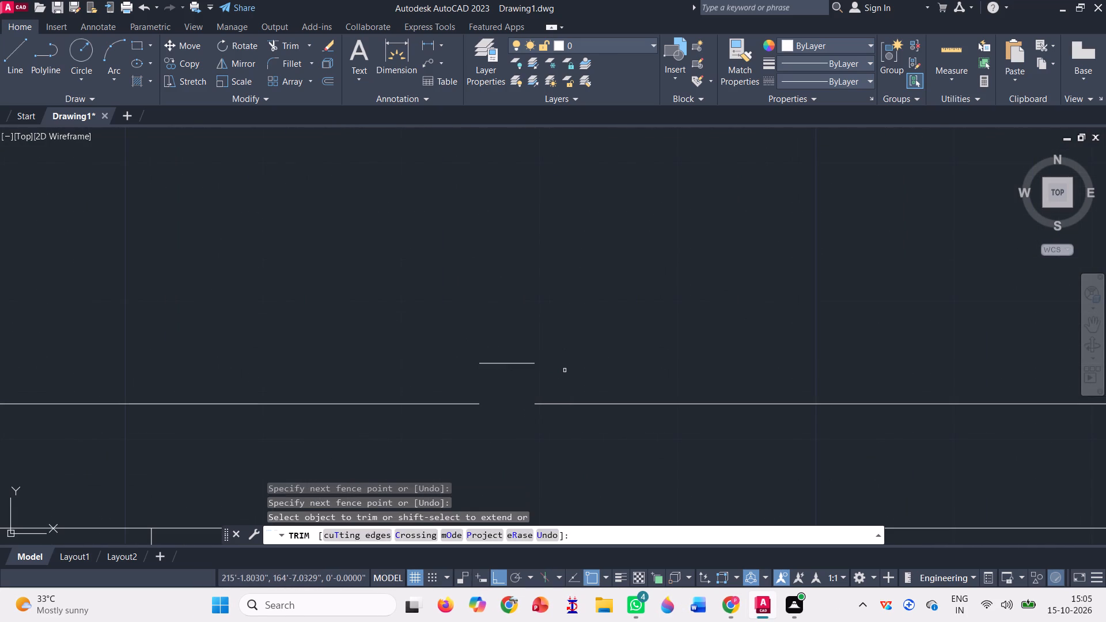
click(522, 368)
click(512, 348)
Trim away the old partition's long vertical lines and end cap between the cross wall and its south end.
scroll(512, 398, down, 3)
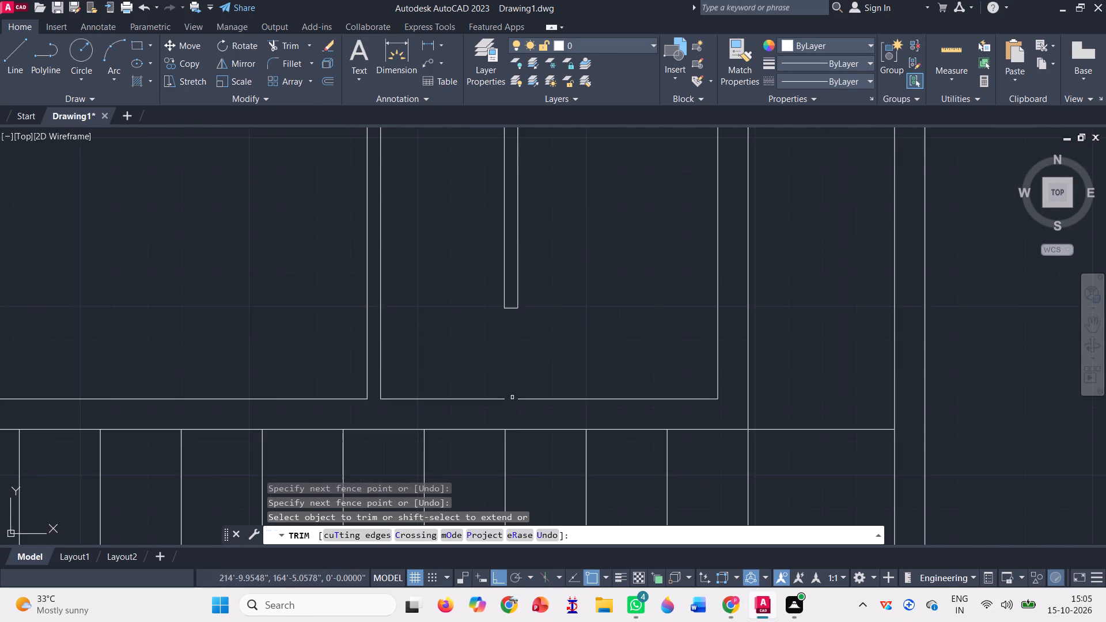
scroll(512, 397, down, 2)
scroll(522, 299, up, 1)
click(531, 337)
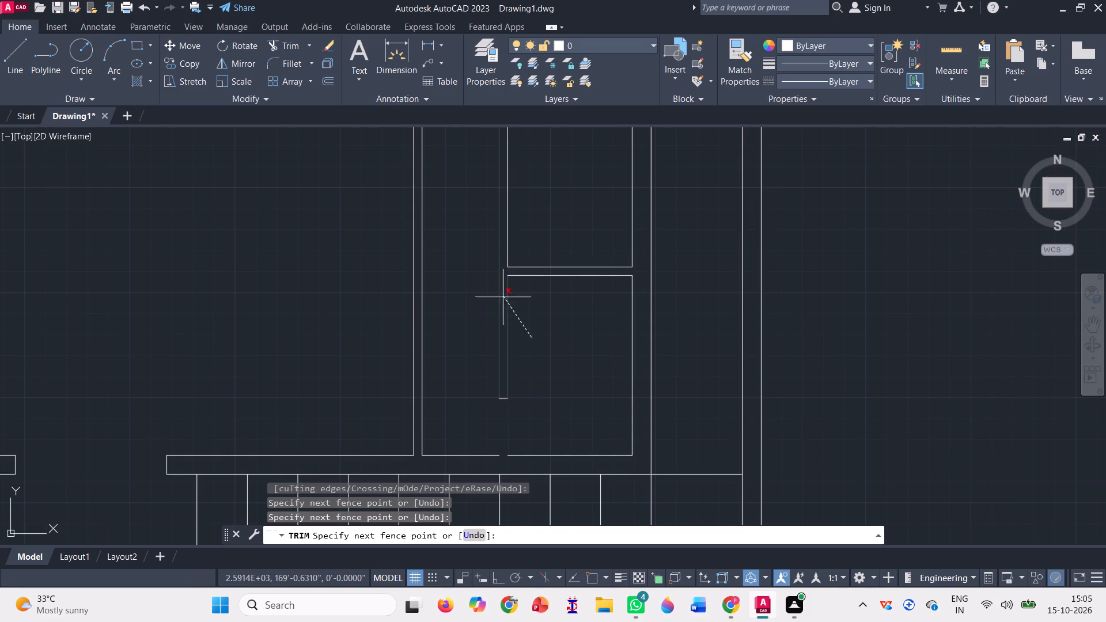
click(488, 329)
click(503, 402)
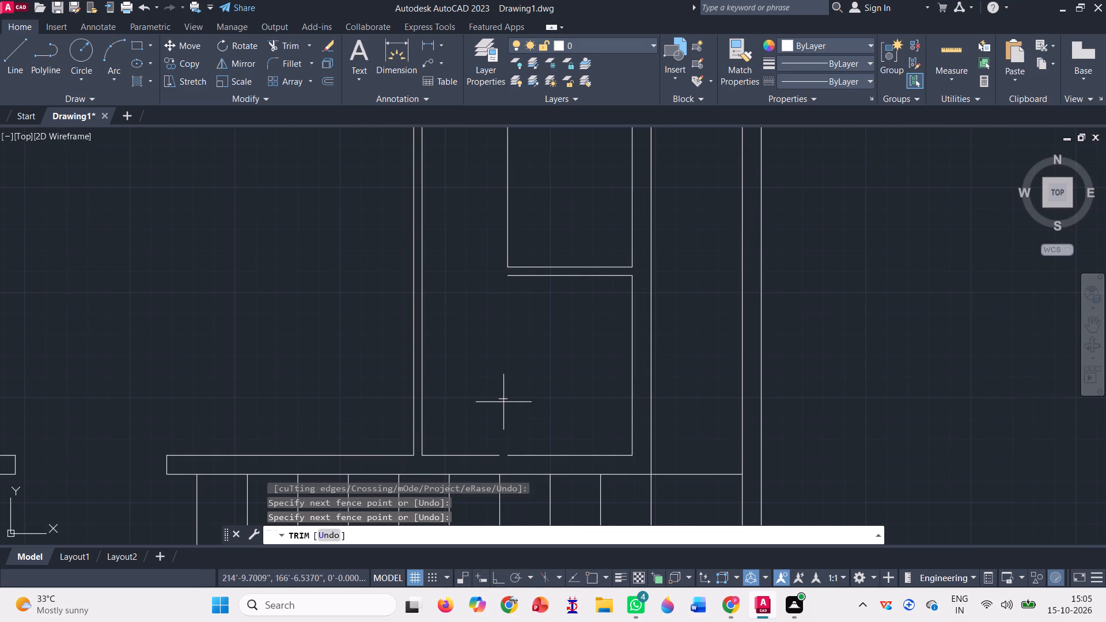
click(508, 378)
scroll(510, 385, down, 2)
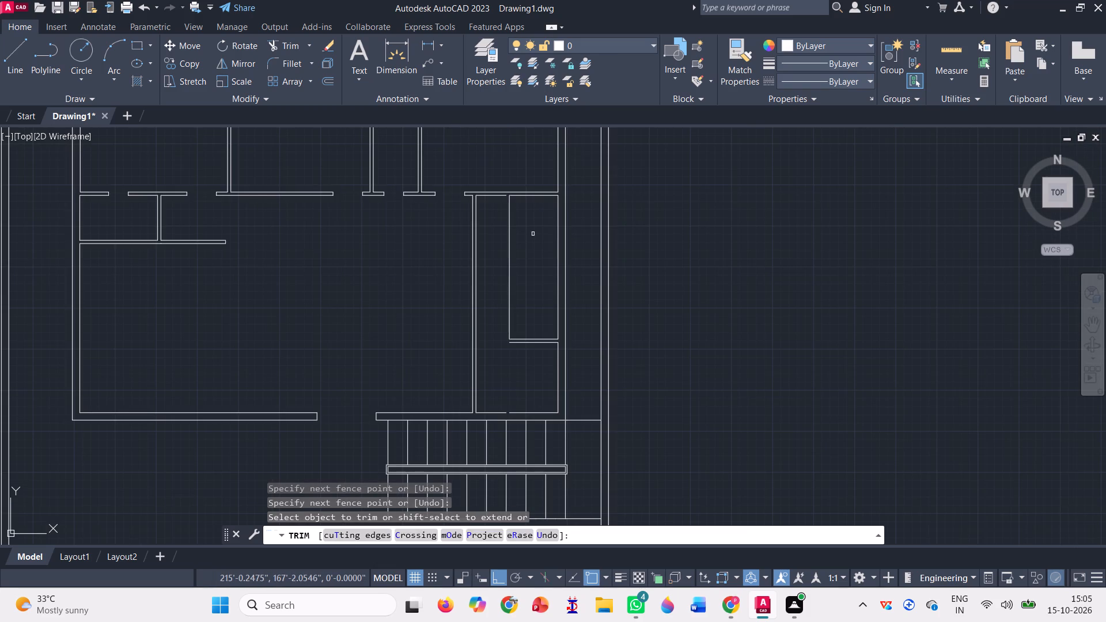
click(532, 234)
click(495, 241)
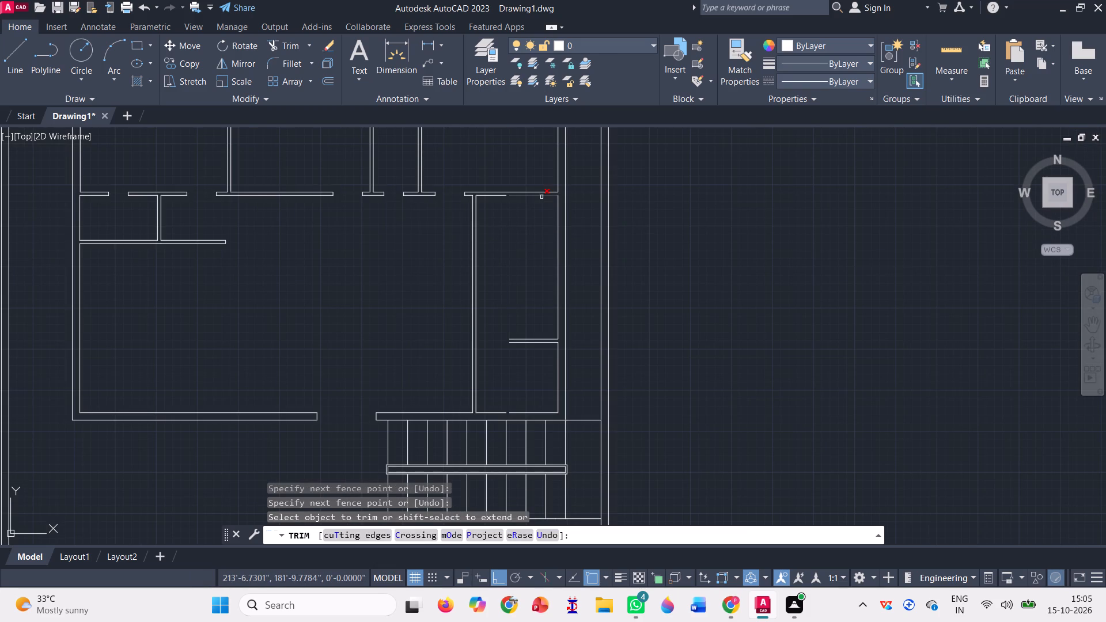
Trim the leftover cross-wall and south-wall face segments between the old partition's position and the east wall.
scroll(541, 195, up, 2)
click(541, 194)
scroll(504, 246, down, 2)
scroll(493, 197, down, 1)
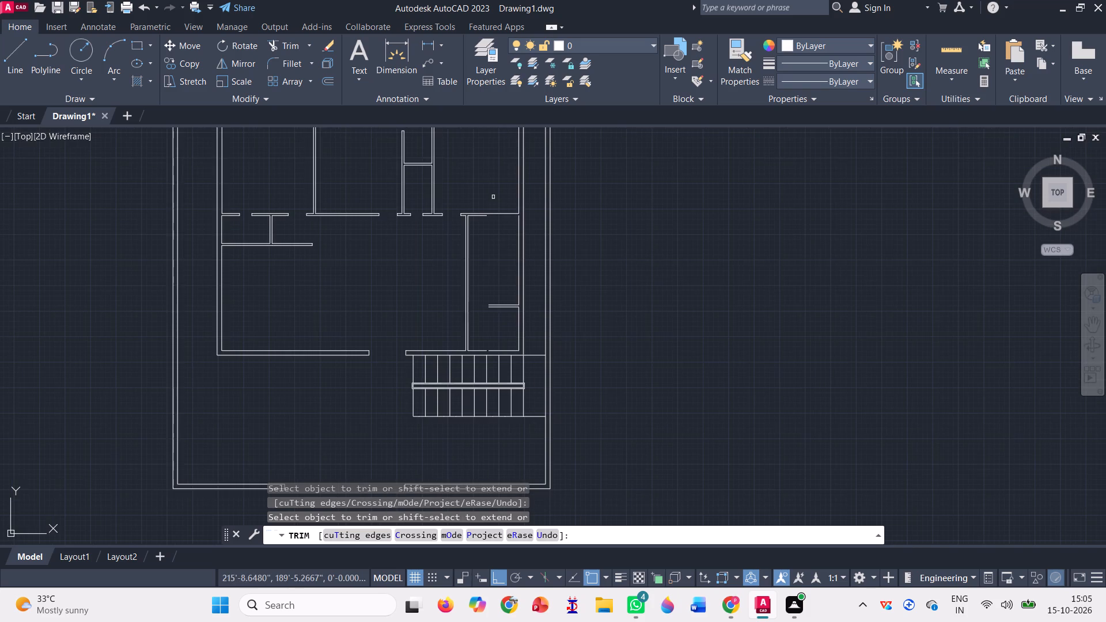
scroll(514, 345, up, 3)
click(502, 371)
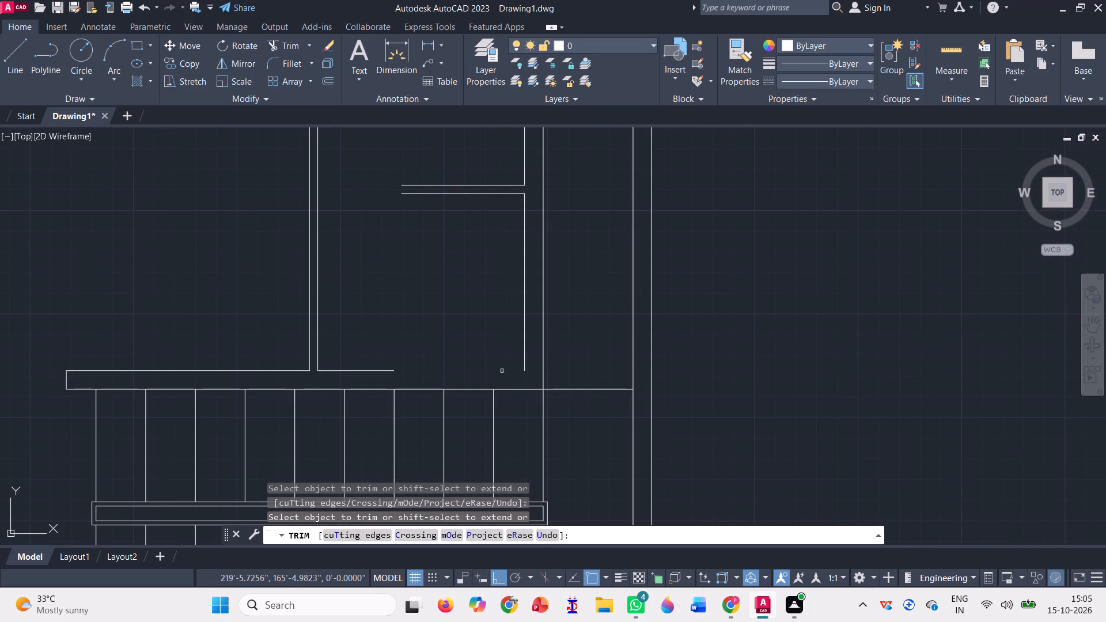
key(Escape)
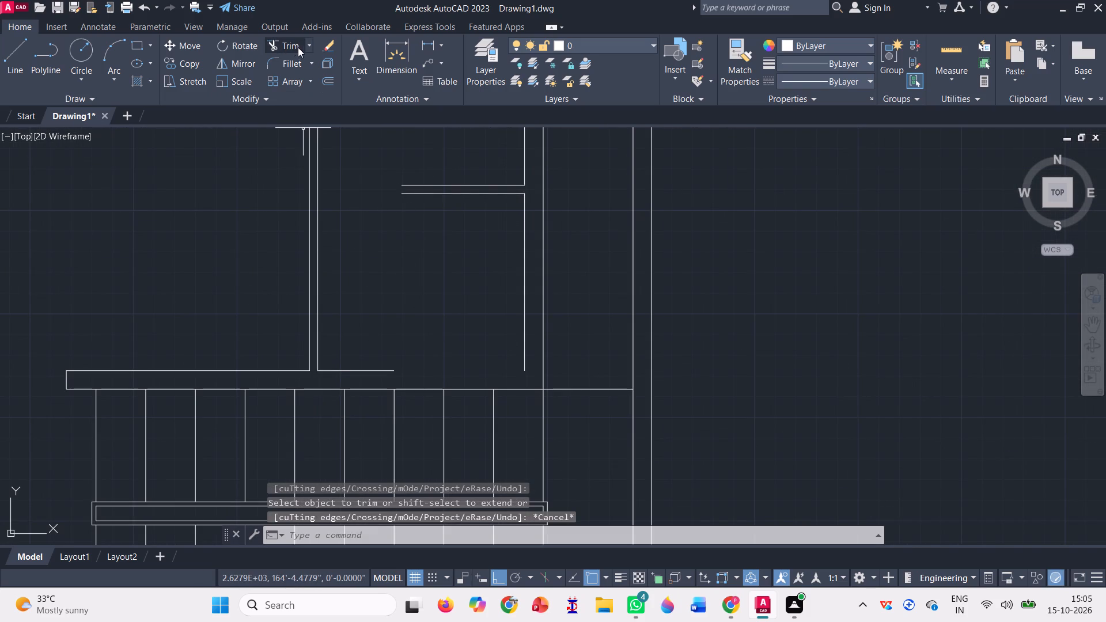
Extend the south wall's inner face line to the east wall's inner face.
click(309, 47)
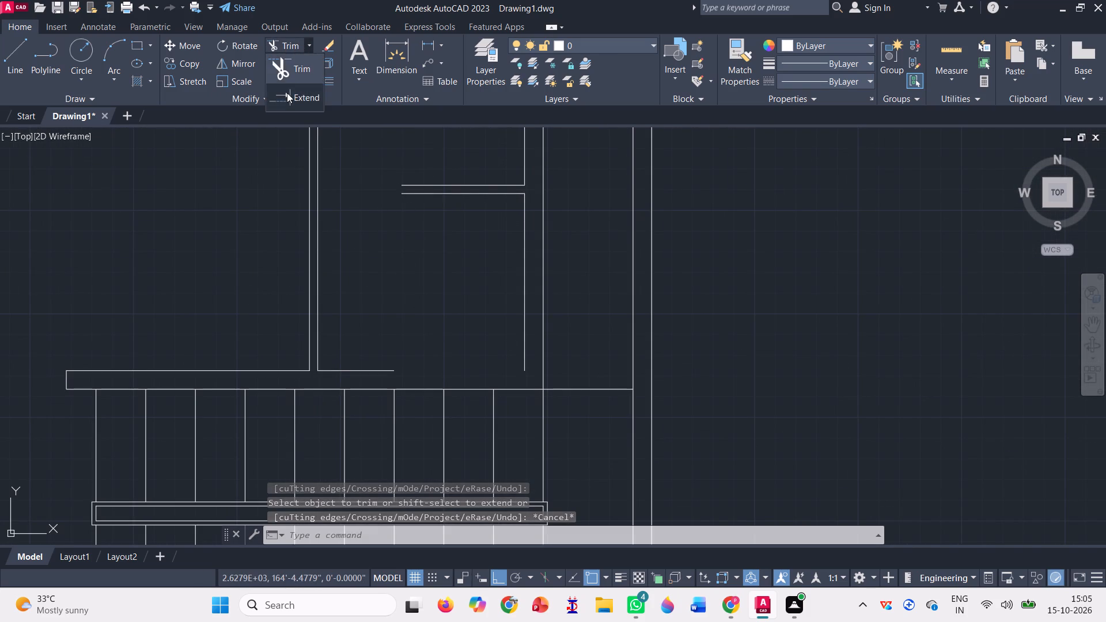
click(287, 93)
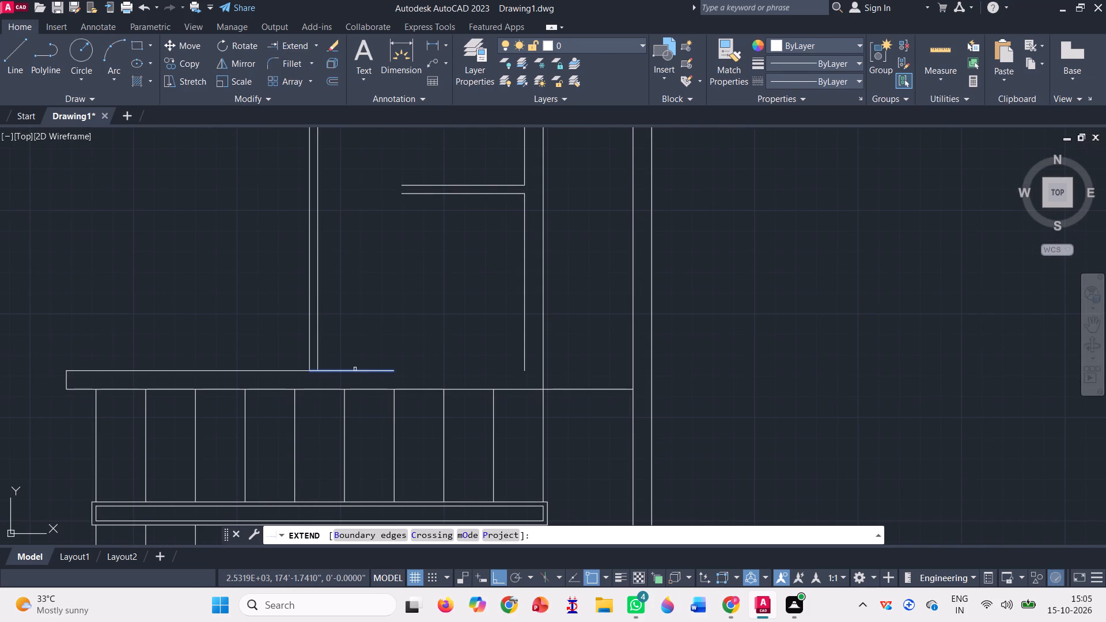
click(355, 369)
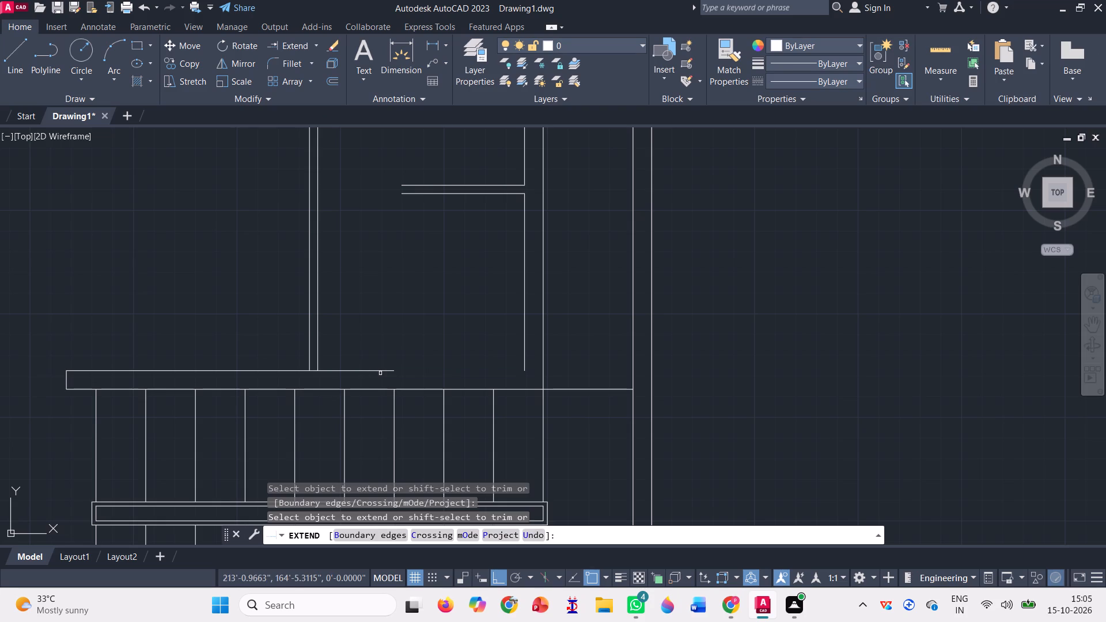
click(386, 370)
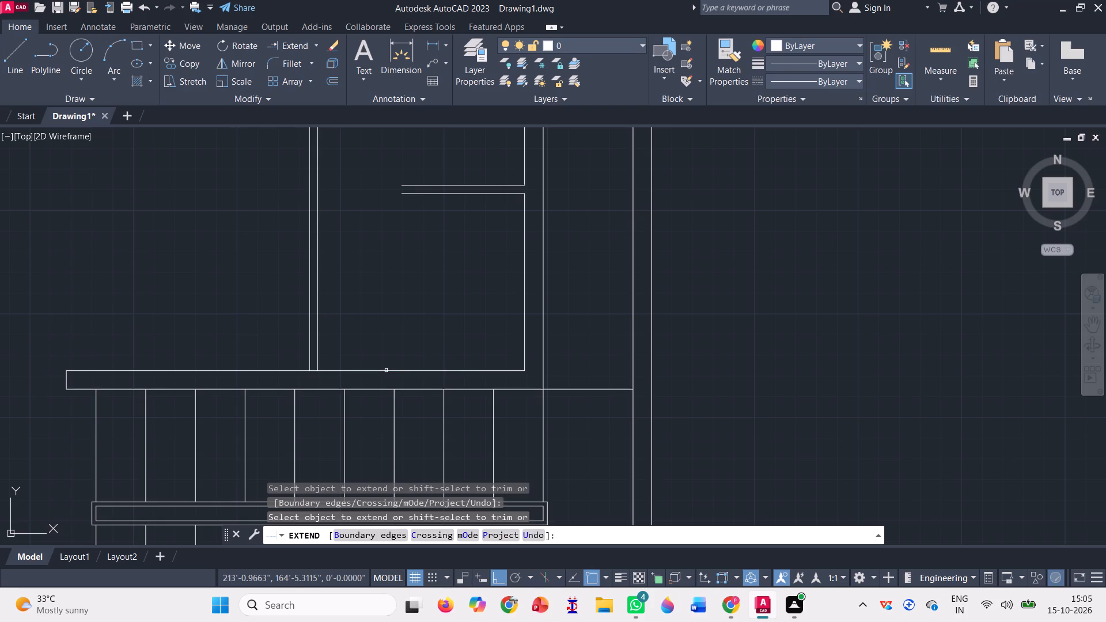
Extend both lines of the divider between the two east rooms westward to the new partition.
scroll(386, 370, down, 2)
scroll(432, 289, up, 2)
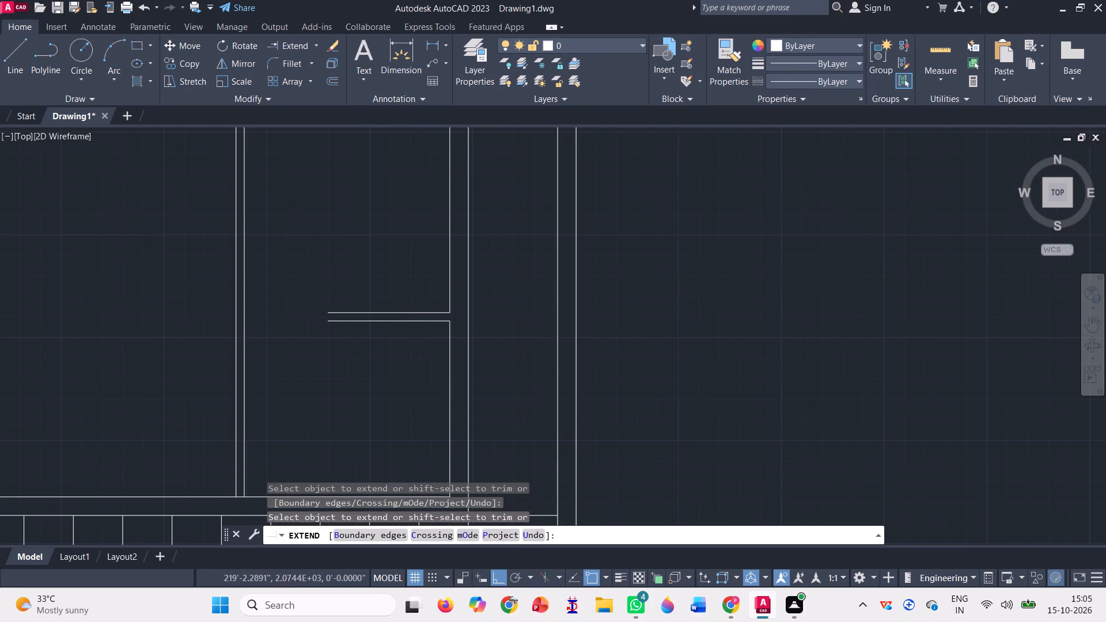
click(402, 317)
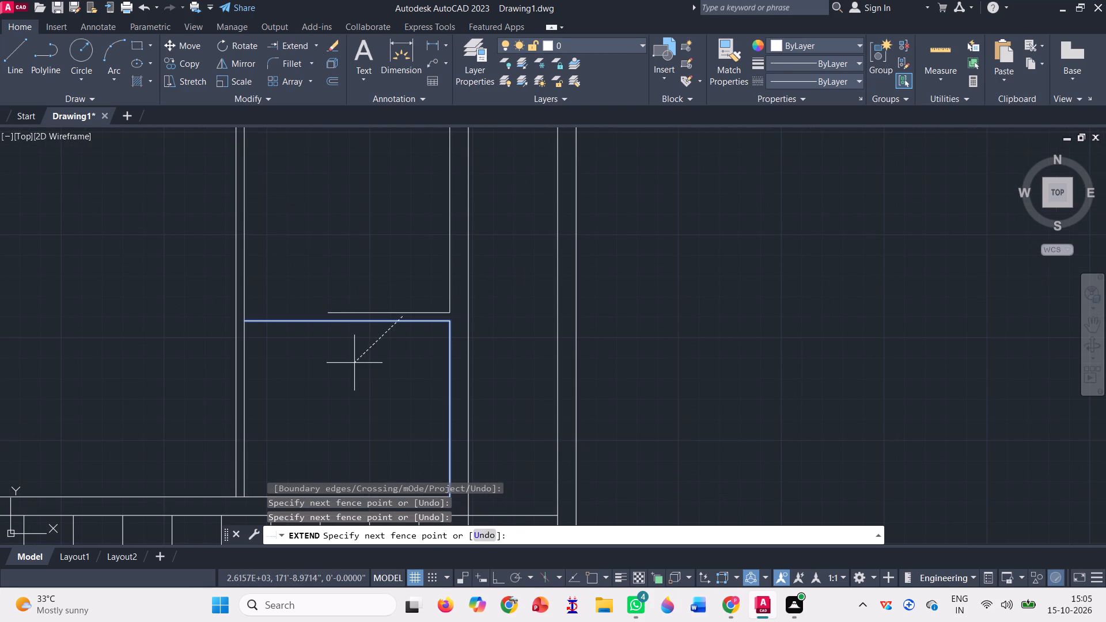
click(354, 362)
click(326, 315)
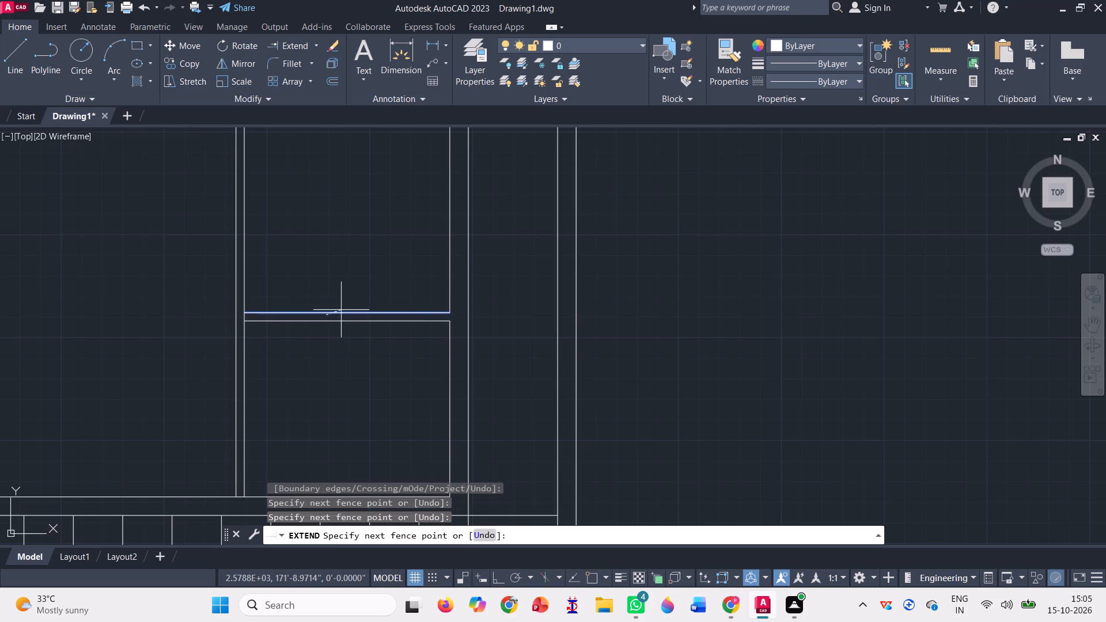
click(343, 312)
Extend the cross wall's south face line eastward to the east wall's inner face.
scroll(350, 375, down, 2)
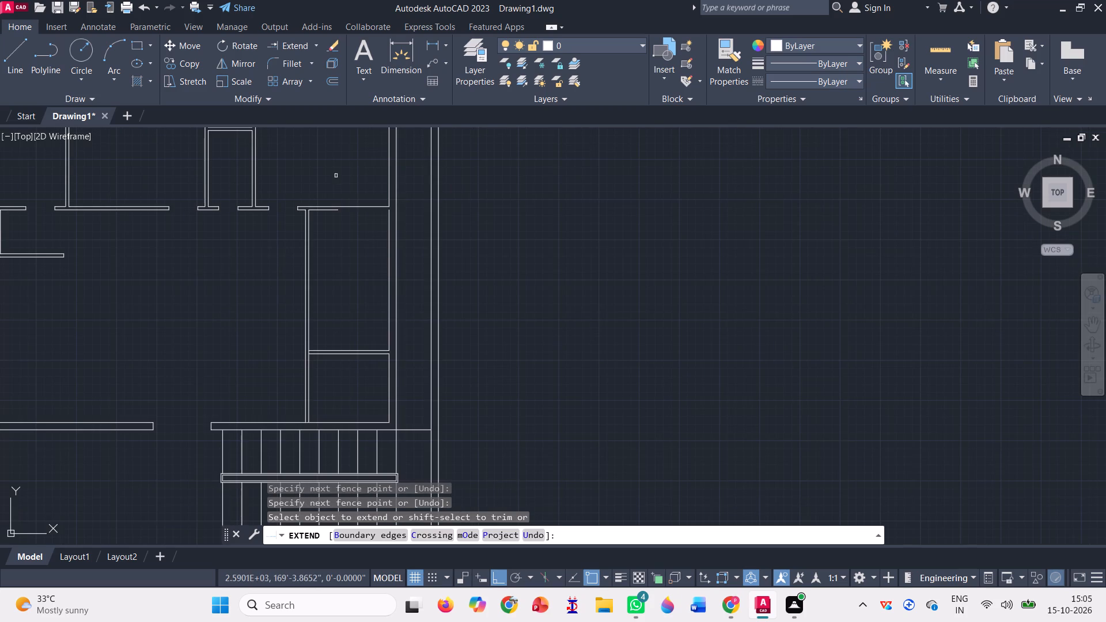
scroll(336, 176, up, 2)
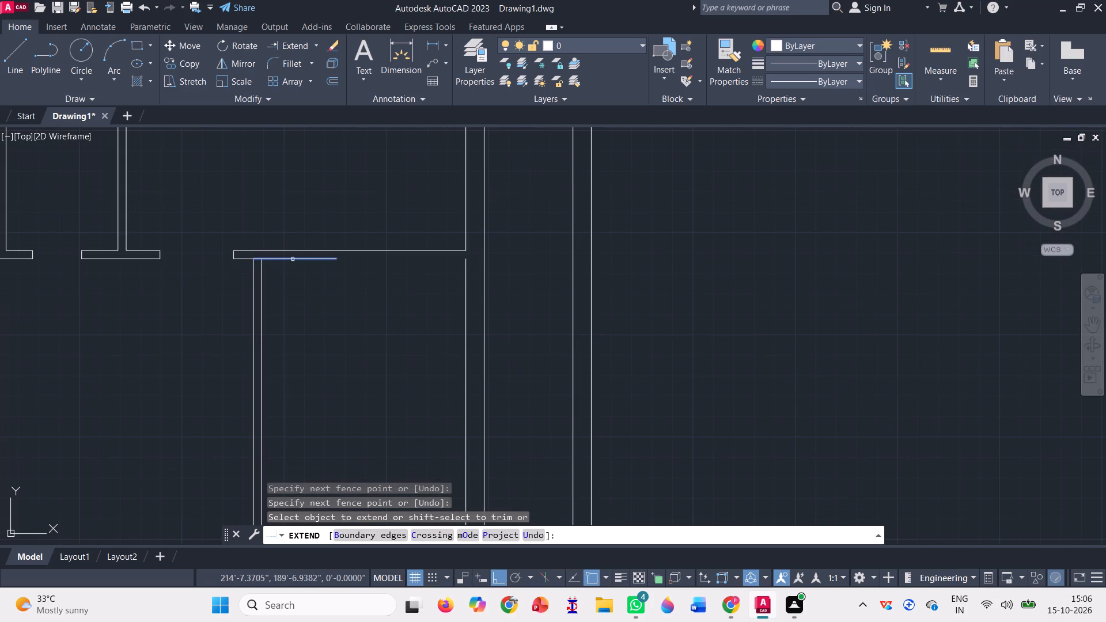
click(293, 258)
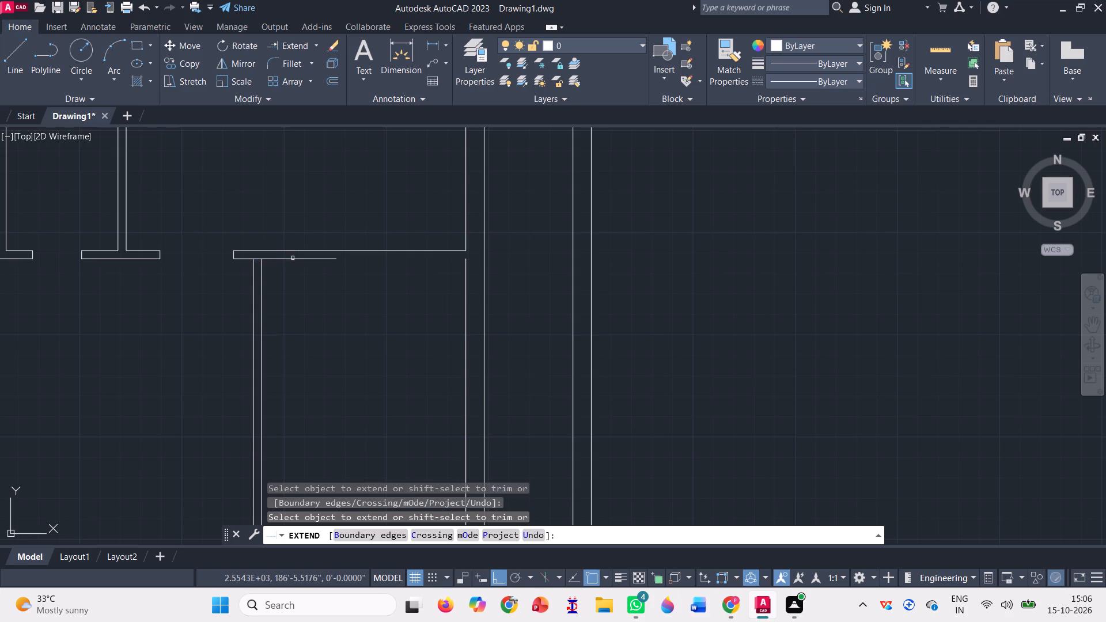
click(325, 262)
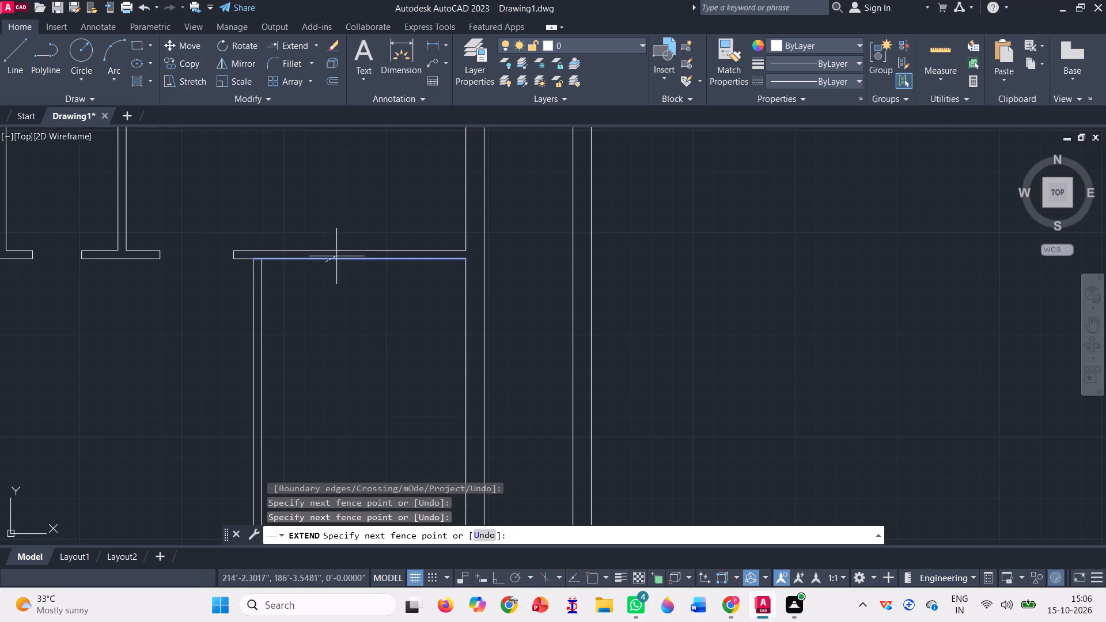
click(336, 255)
key(Escape)
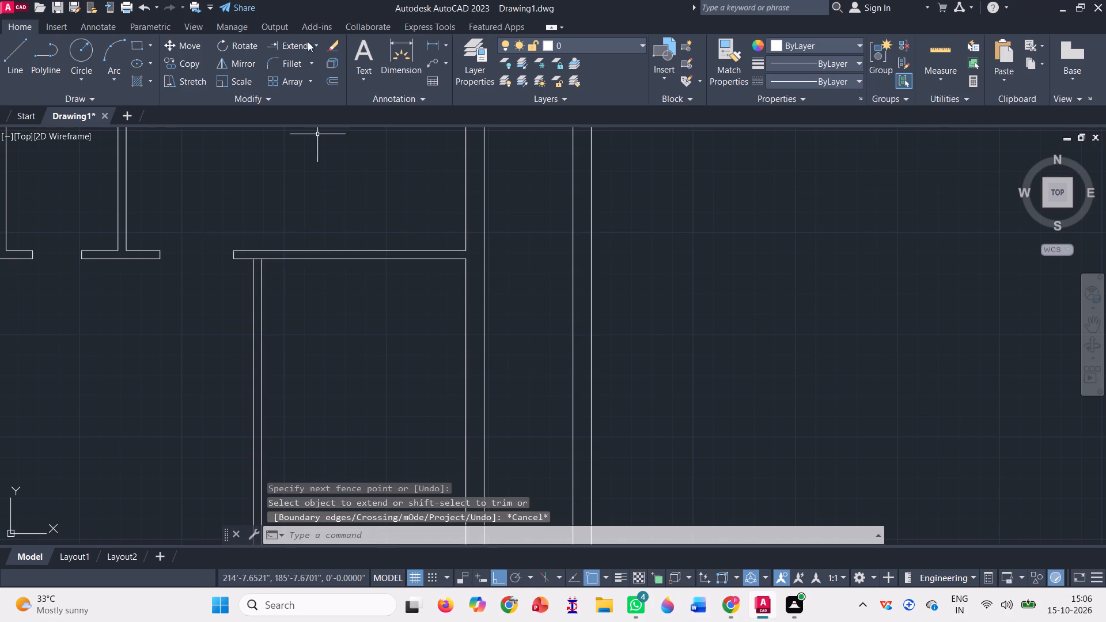
Trim the wall-face lines crossing the new partition's thickness at its cross-wall and south-wall junctions.
click(321, 47)
click(314, 44)
click(290, 74)
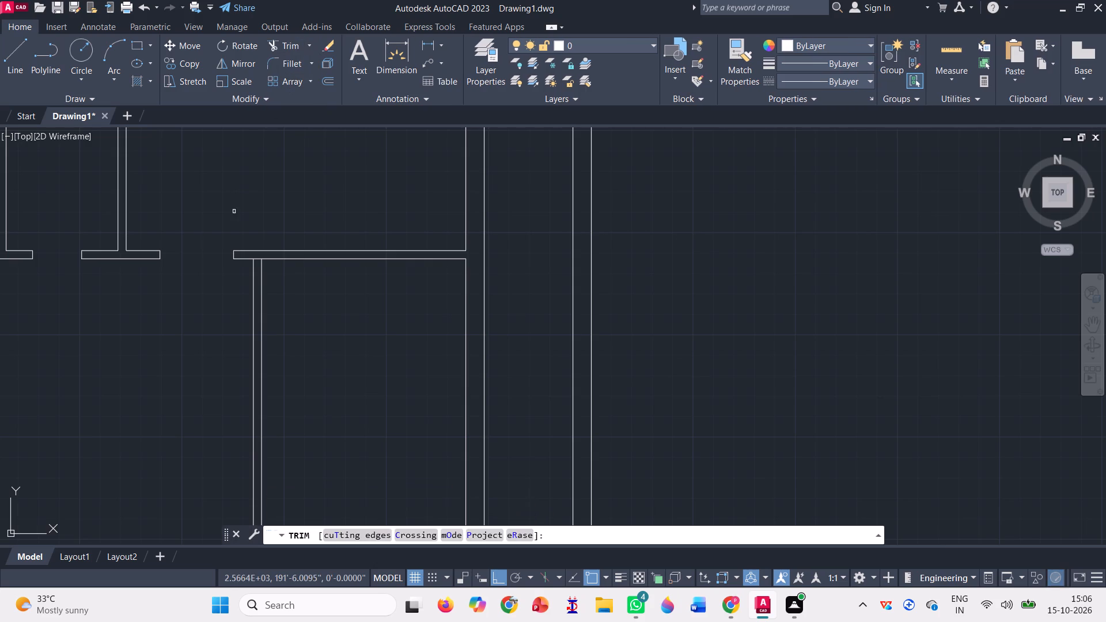
scroll(258, 262, up, 2)
click(253, 257)
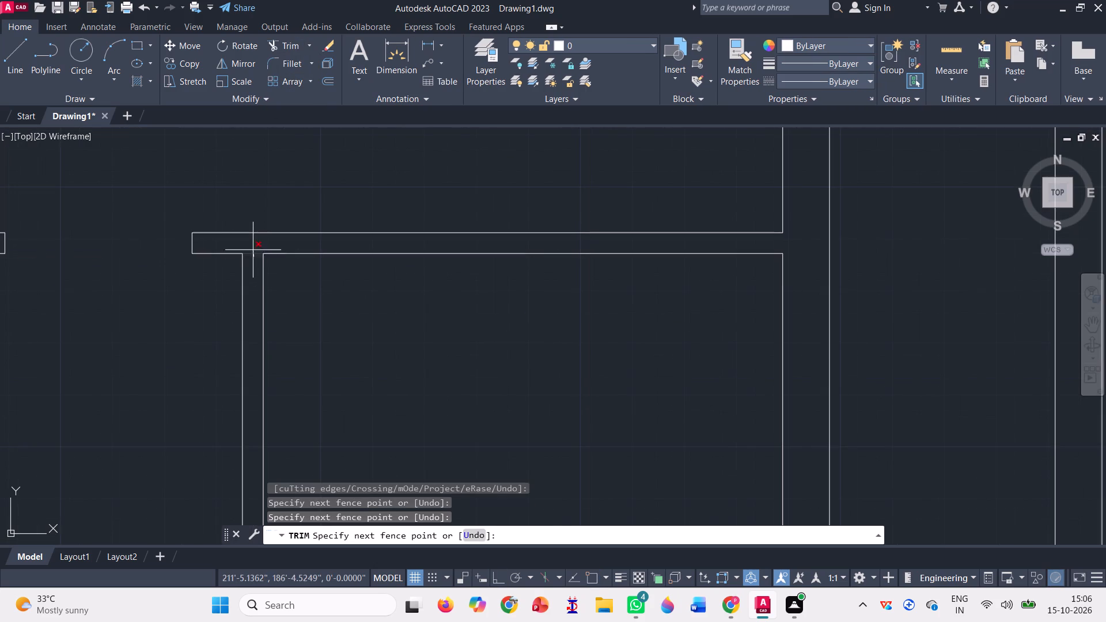
click(253, 243)
scroll(276, 217, down, 2)
scroll(374, 180, down, 2)
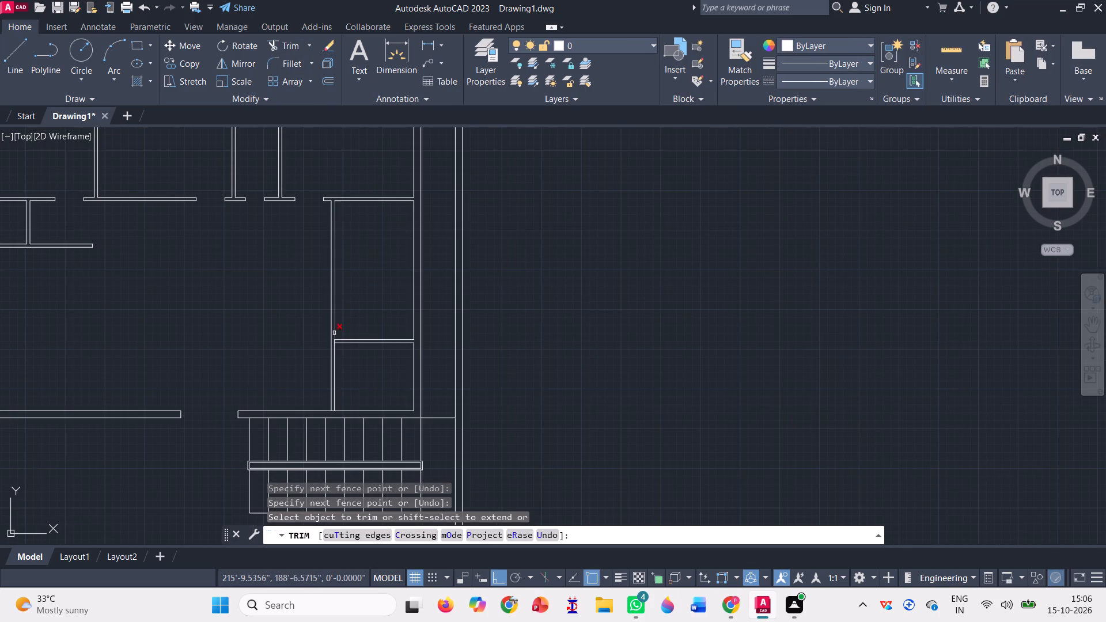
scroll(332, 422, up, 3)
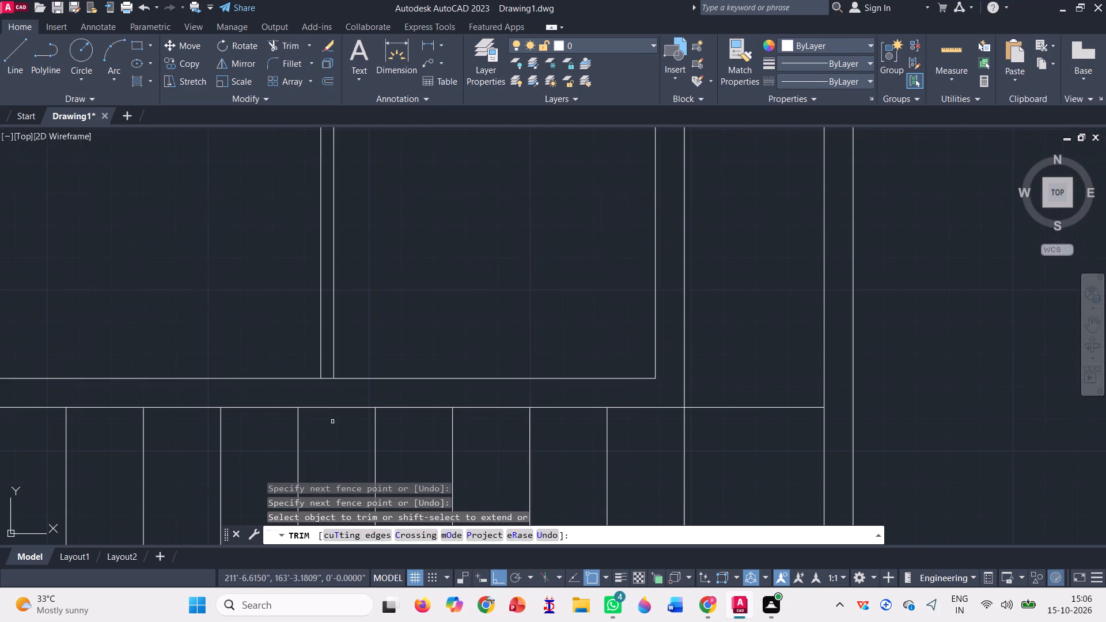
scroll(326, 389, up, 3)
click(327, 386)
click(336, 334)
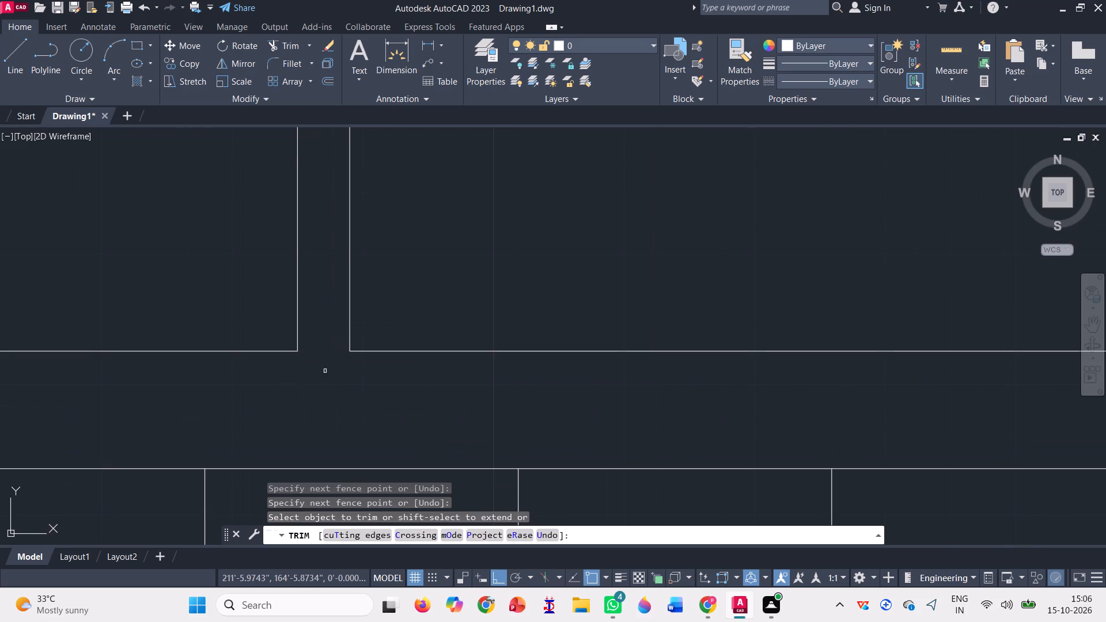
Trim the new partition's east face line between the divider's two lines to open their junction.
scroll(331, 400, down, 1)
scroll(388, 420, down, 3)
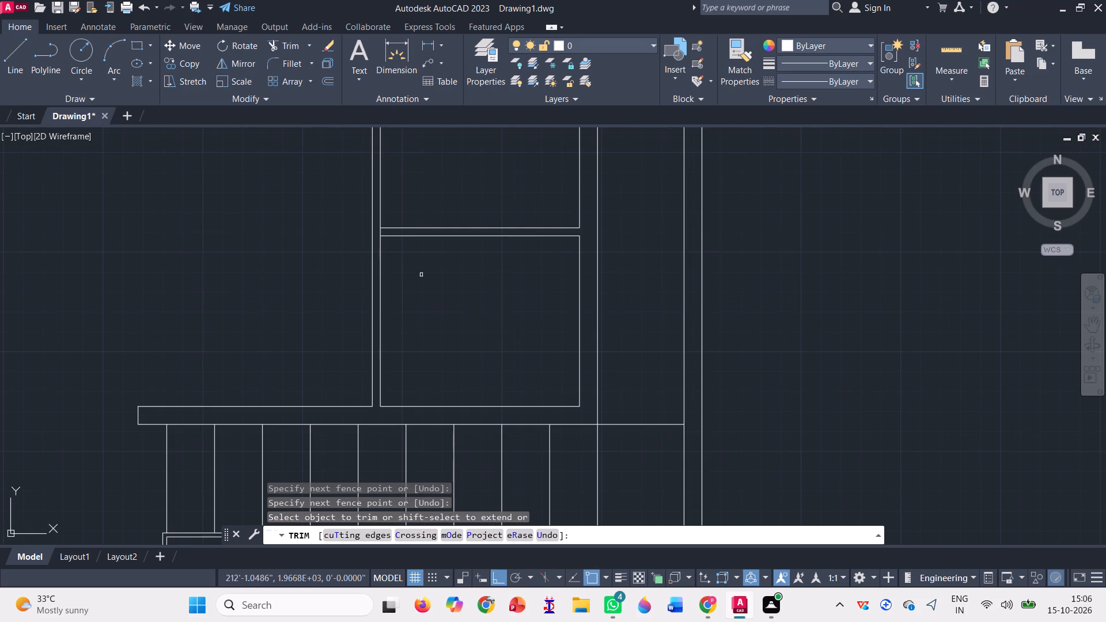
scroll(487, 202, up, 2)
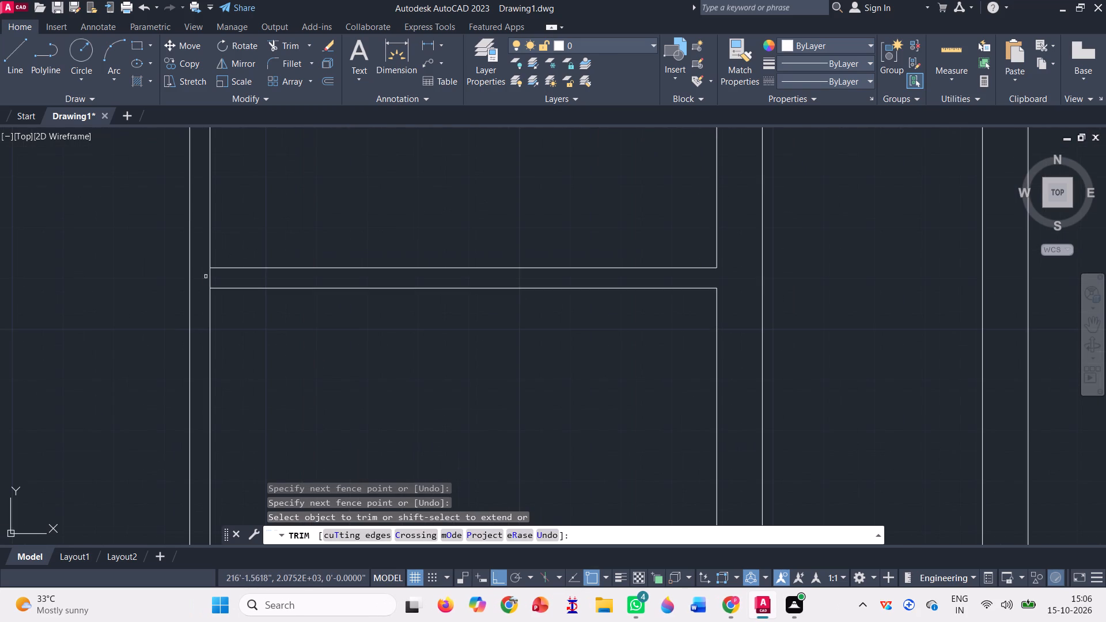
click(206, 279)
click(215, 281)
scroll(299, 365, down, 2)
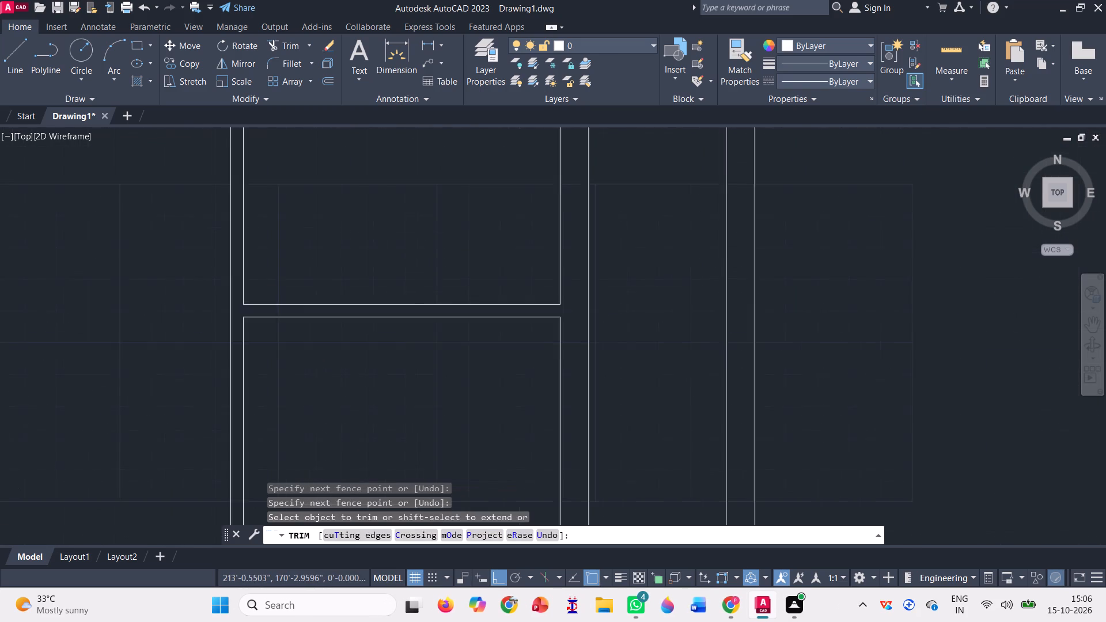
Draw a closed rectangle 4" wide and 3' tall with lines in the empty space east of the plan.
scroll(263, 408, down, 1)
scroll(226, 363, down, 1)
scroll(360, 355, down, 2)
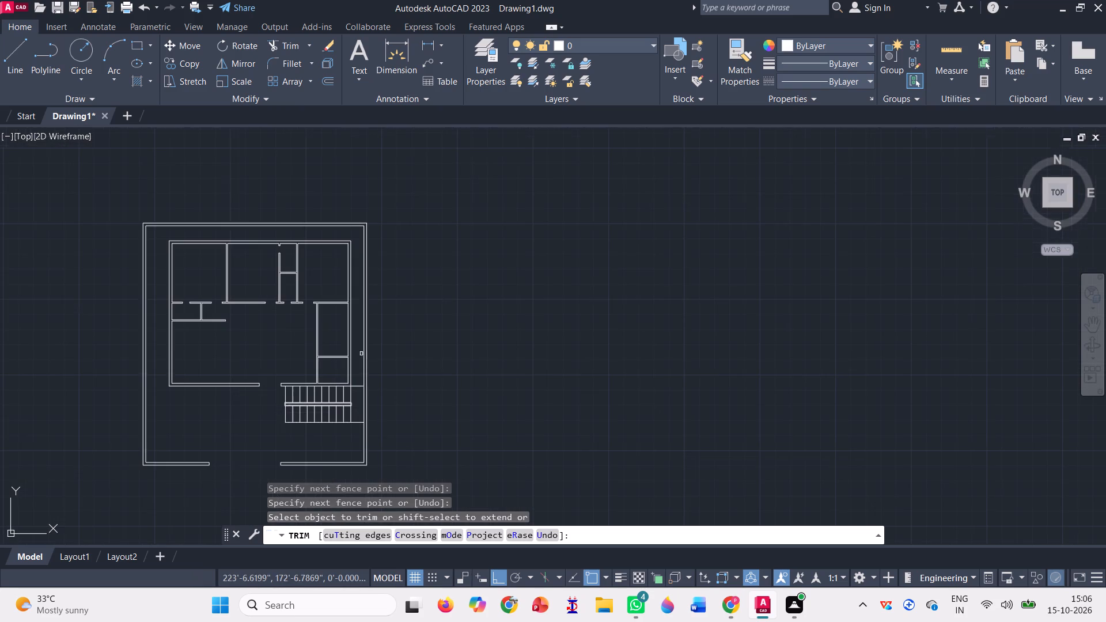
key(Escape)
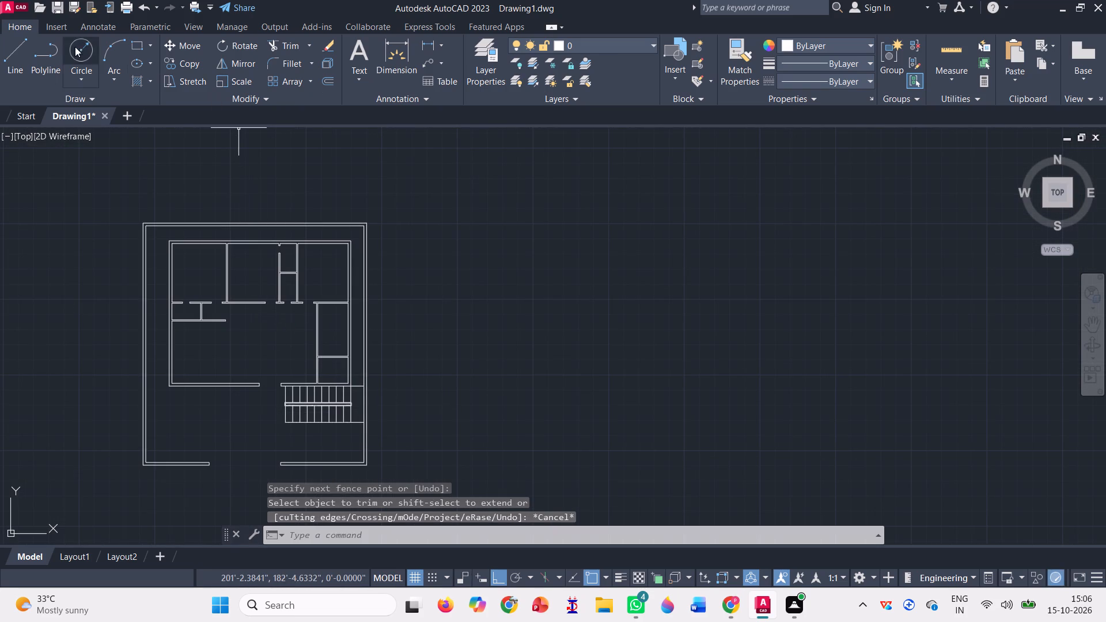
click(22, 60)
click(495, 259)
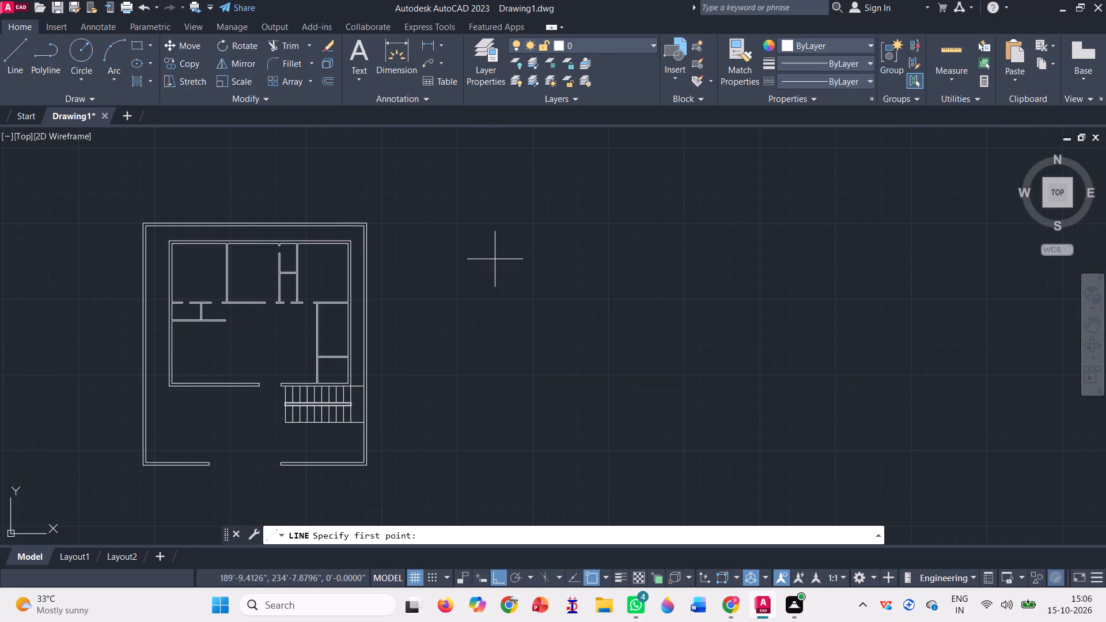
text(3')
key(Return)
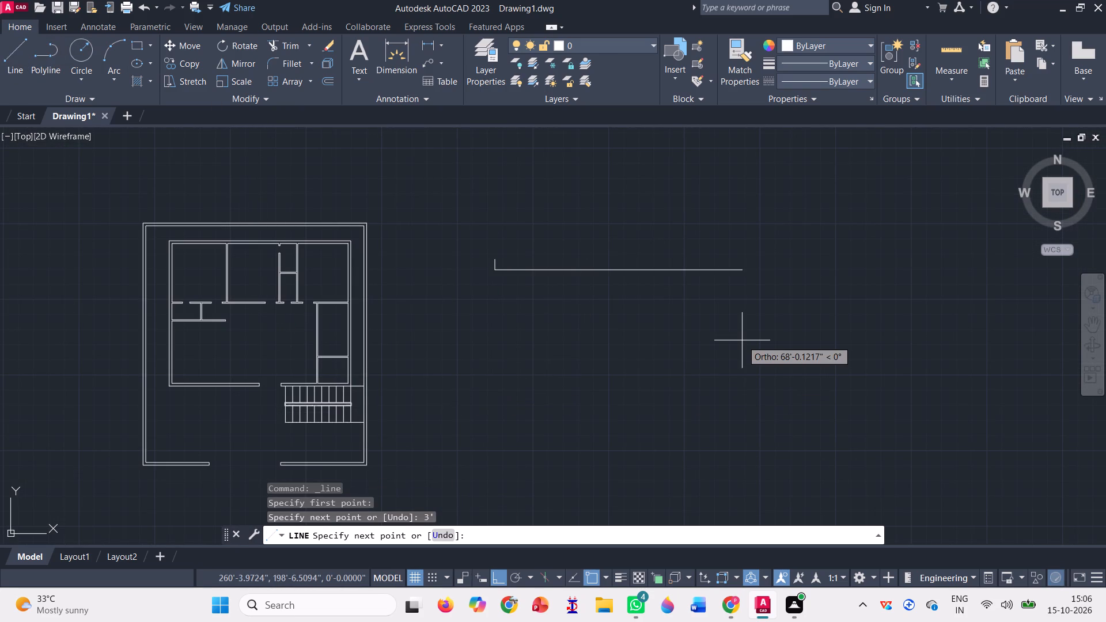
key(0)
text('4")
key(Return)
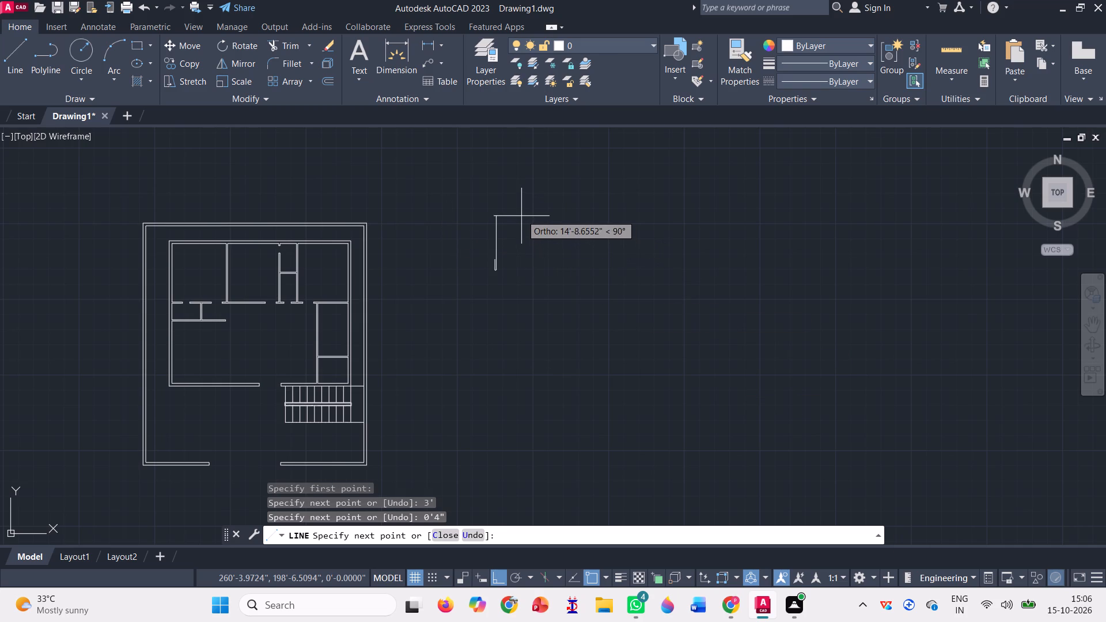
key(3)
key(apostrophe)
key(Return)
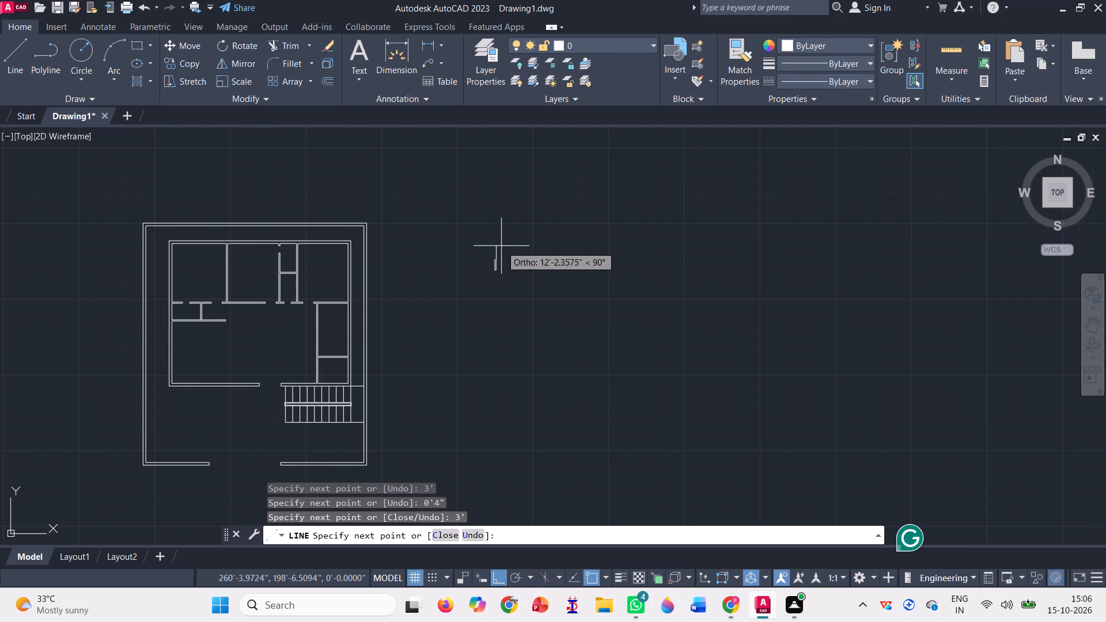
text(0'4)
key(shift+Return)
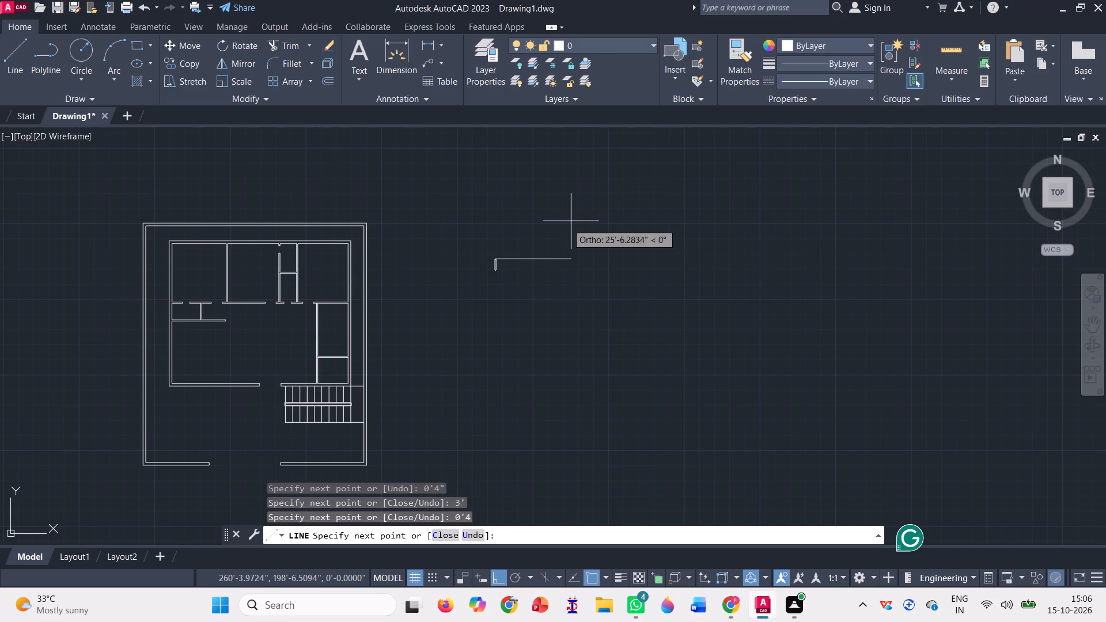
scroll(497, 245, up, 3)
scroll(485, 301, up, 3)
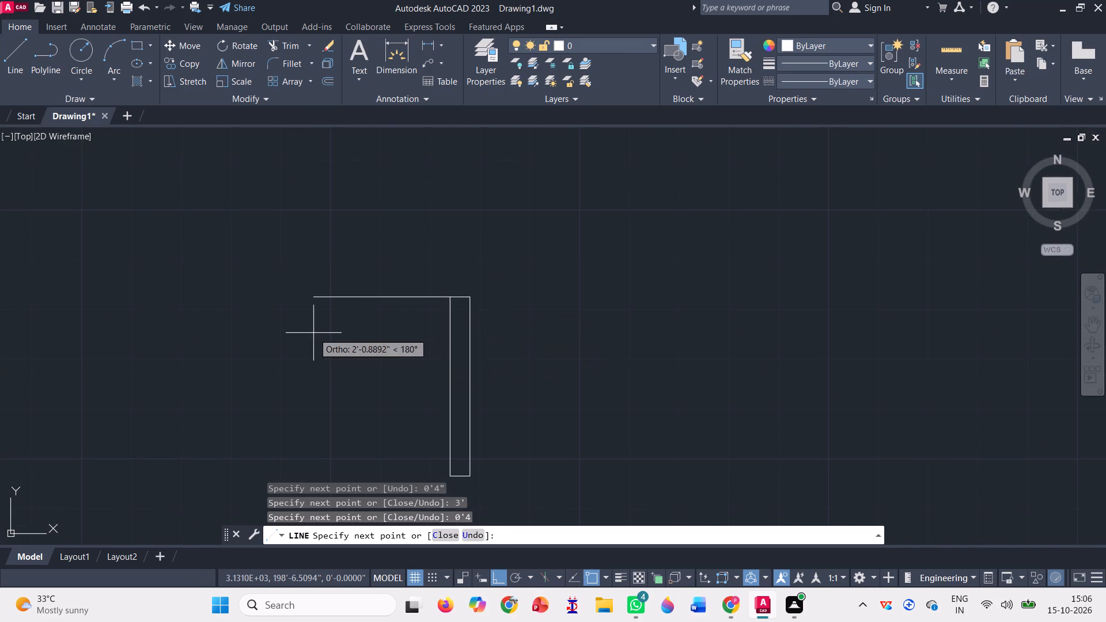
key(space)
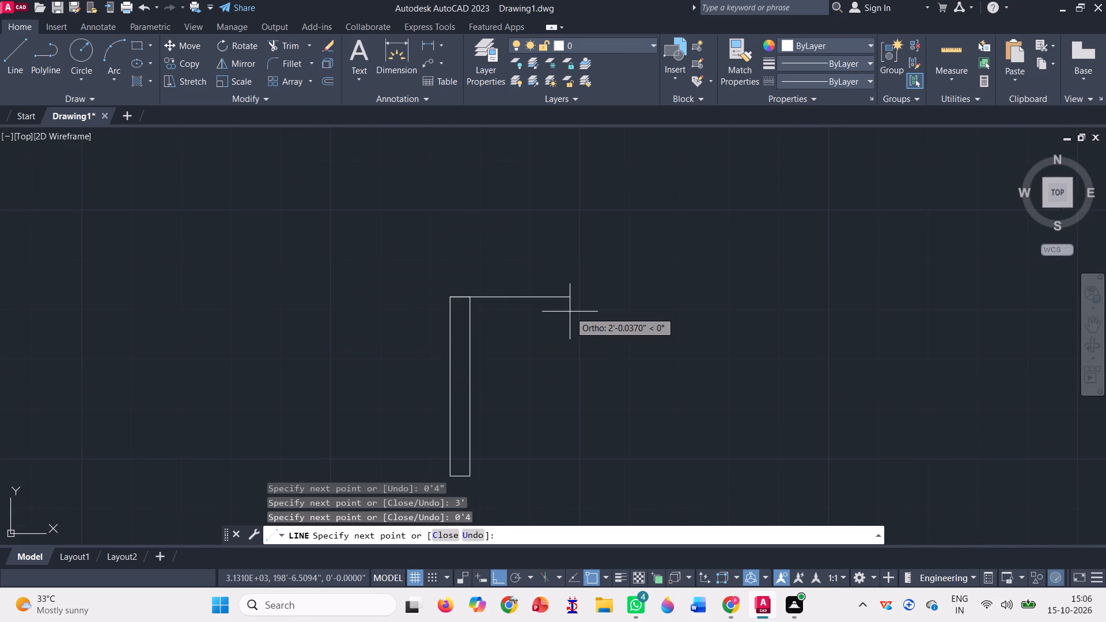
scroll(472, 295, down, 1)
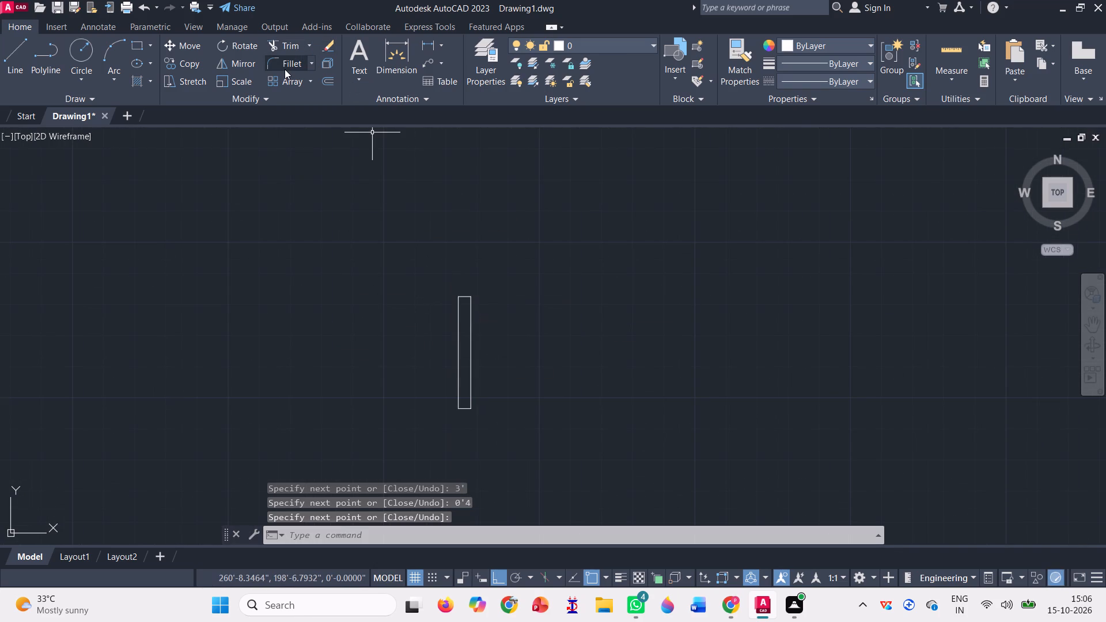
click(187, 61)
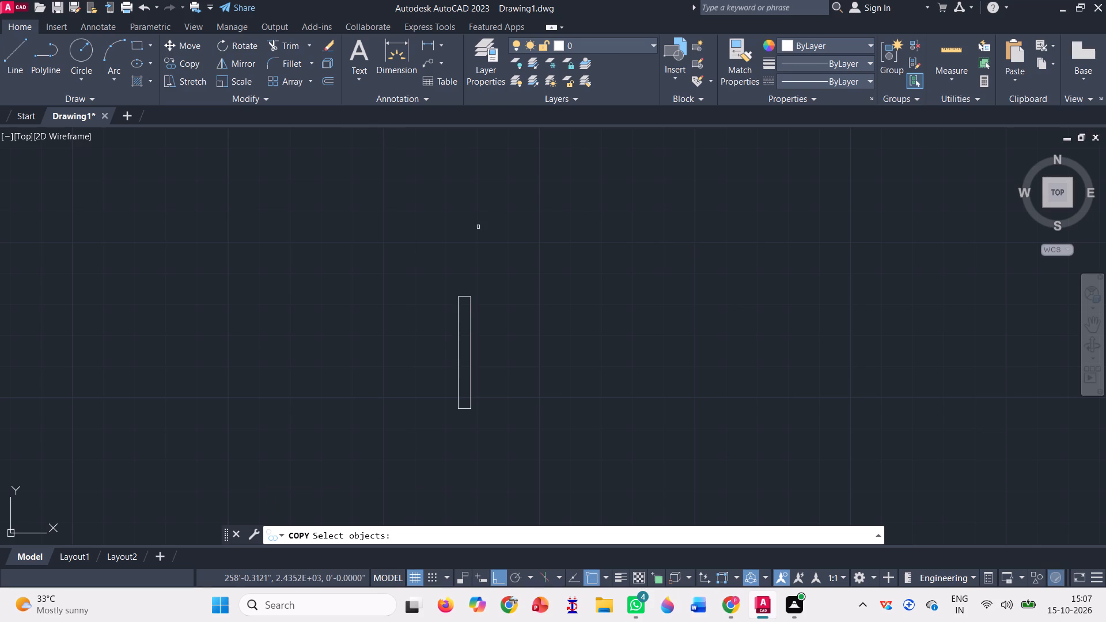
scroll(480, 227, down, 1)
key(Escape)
Join the four lines of the small rectangle into a single polyline.
click(486, 389)
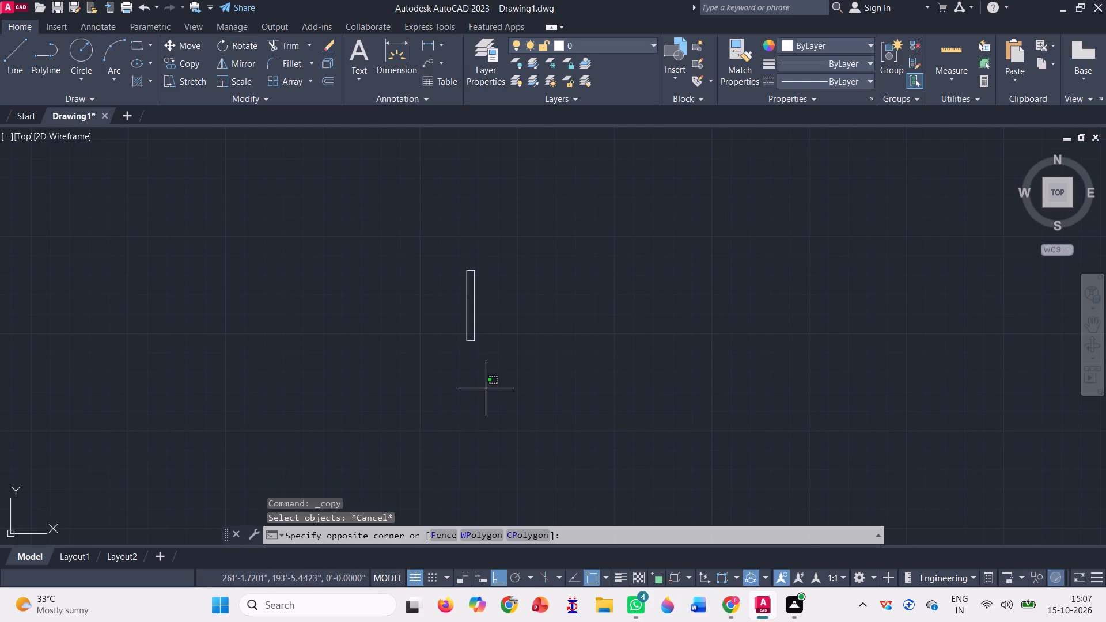
click(461, 241)
key(j)
key(Return)
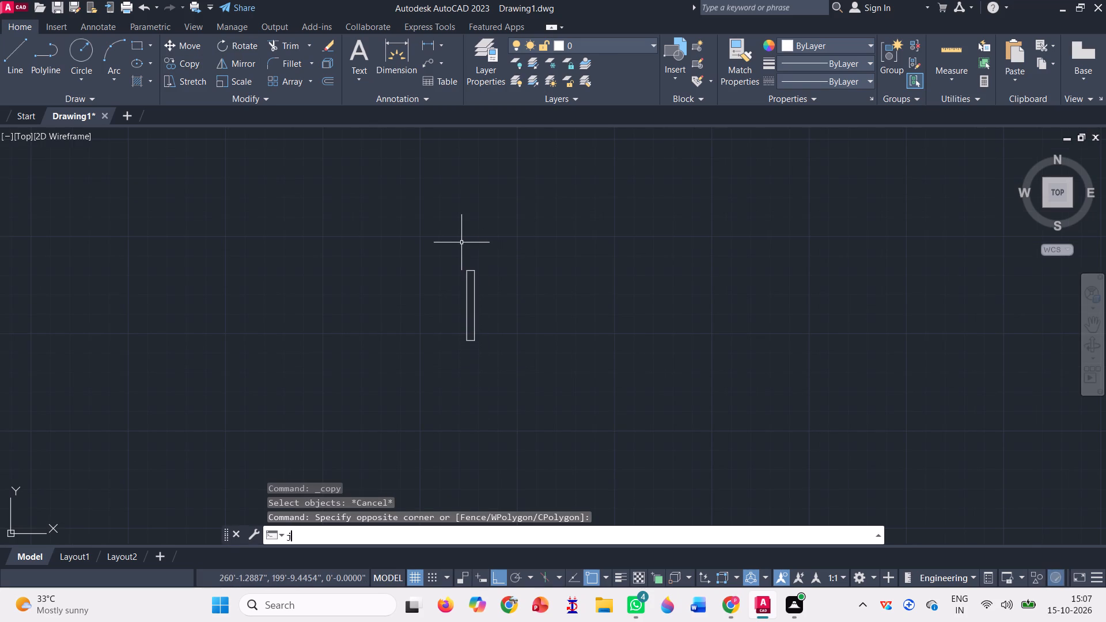
Copy the rectangle by its northwest corner, with Ortho off, into the east rooms' west partition just south of the cross wall.
click(187, 59)
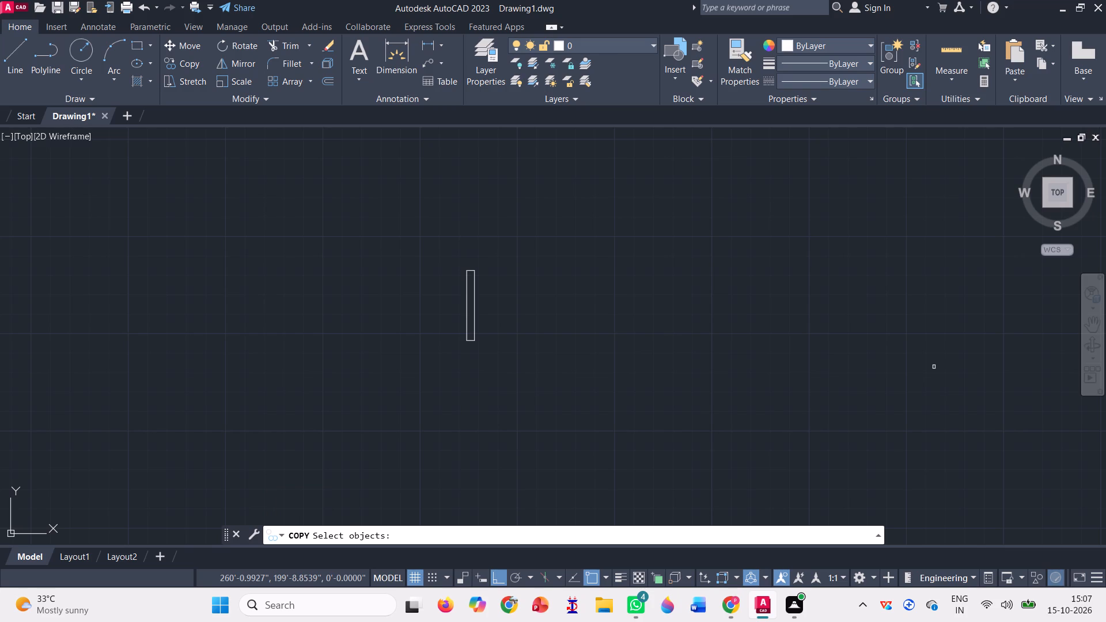
key(space)
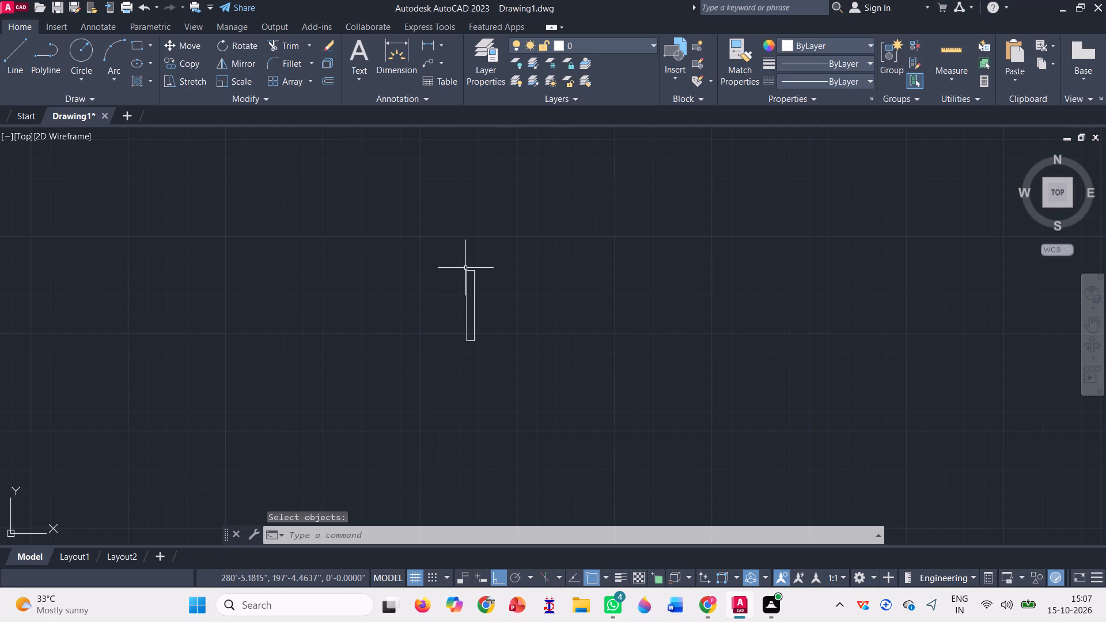
click(170, 59)
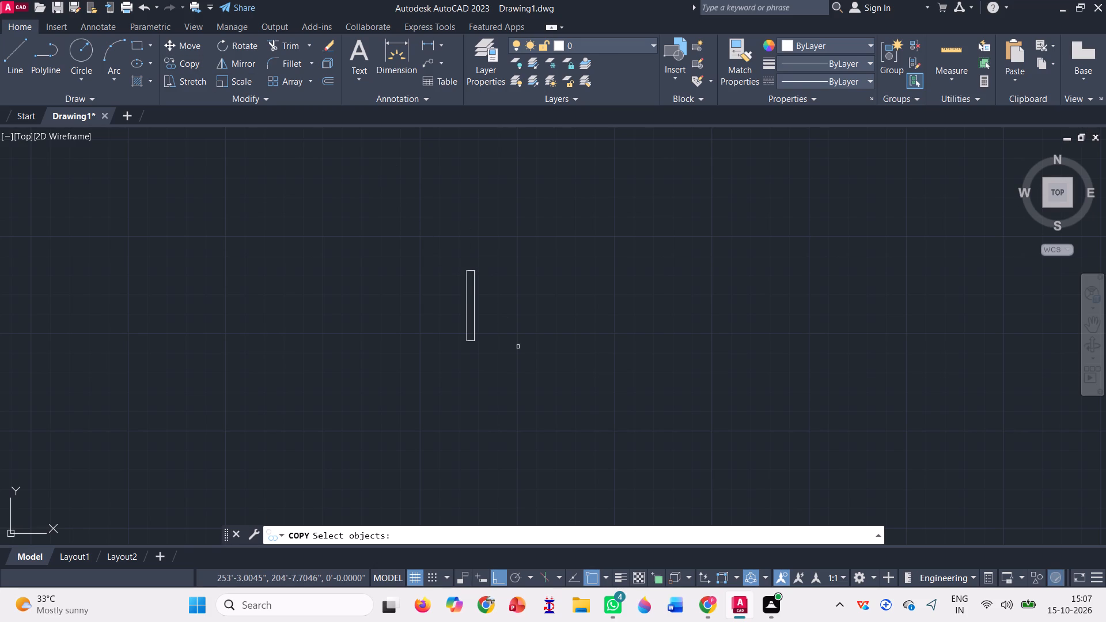
click(467, 322)
key(space)
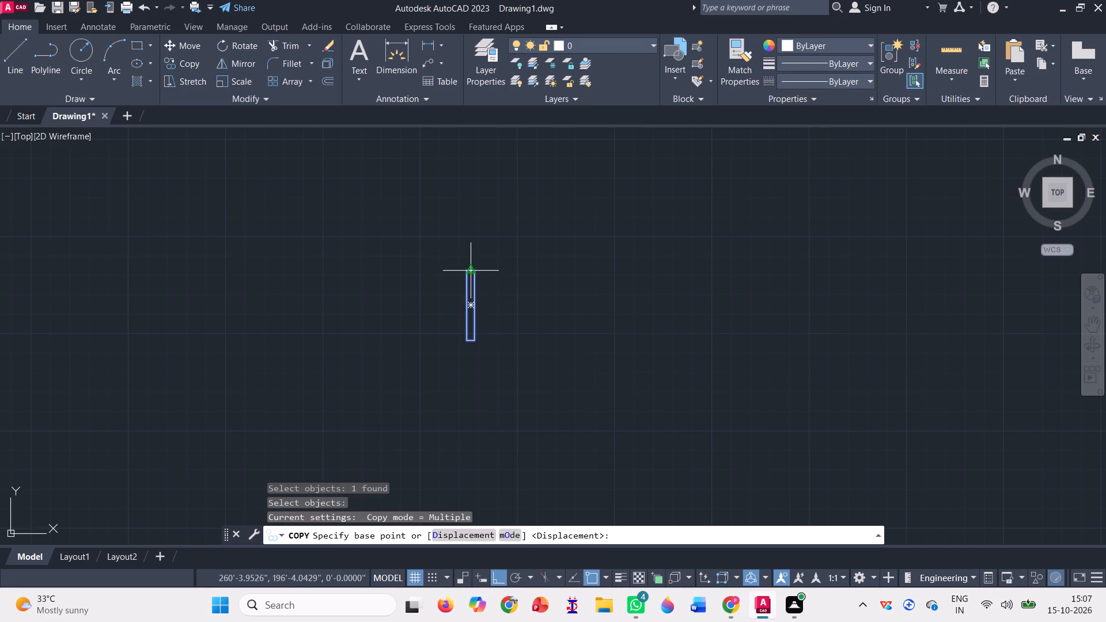
scroll(472, 273, up, 2)
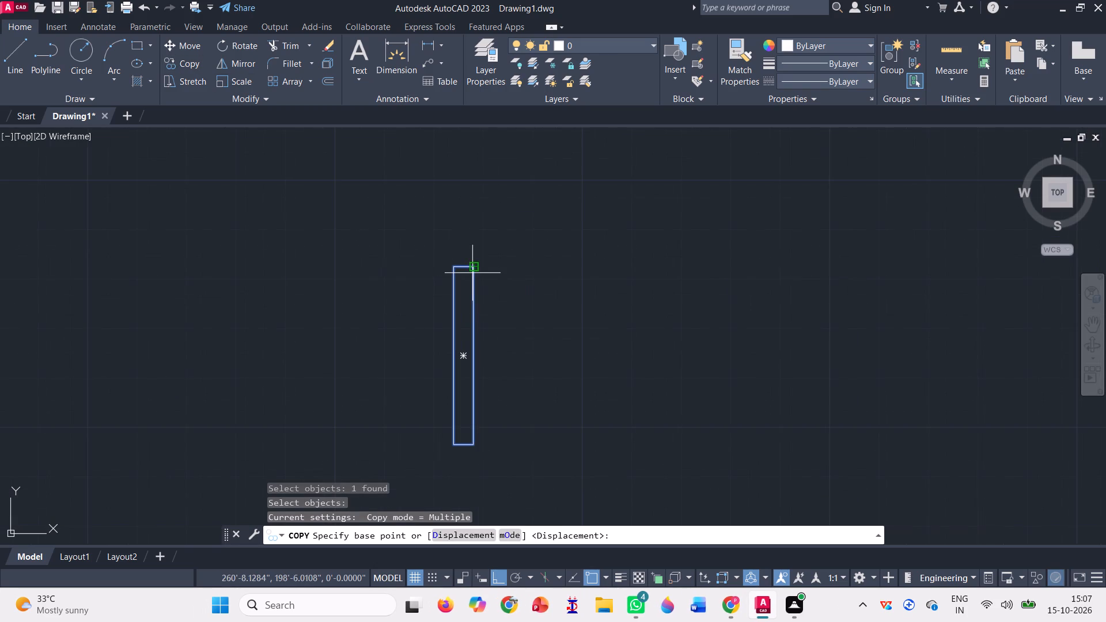
click(456, 268)
scroll(584, 311, down, 1)
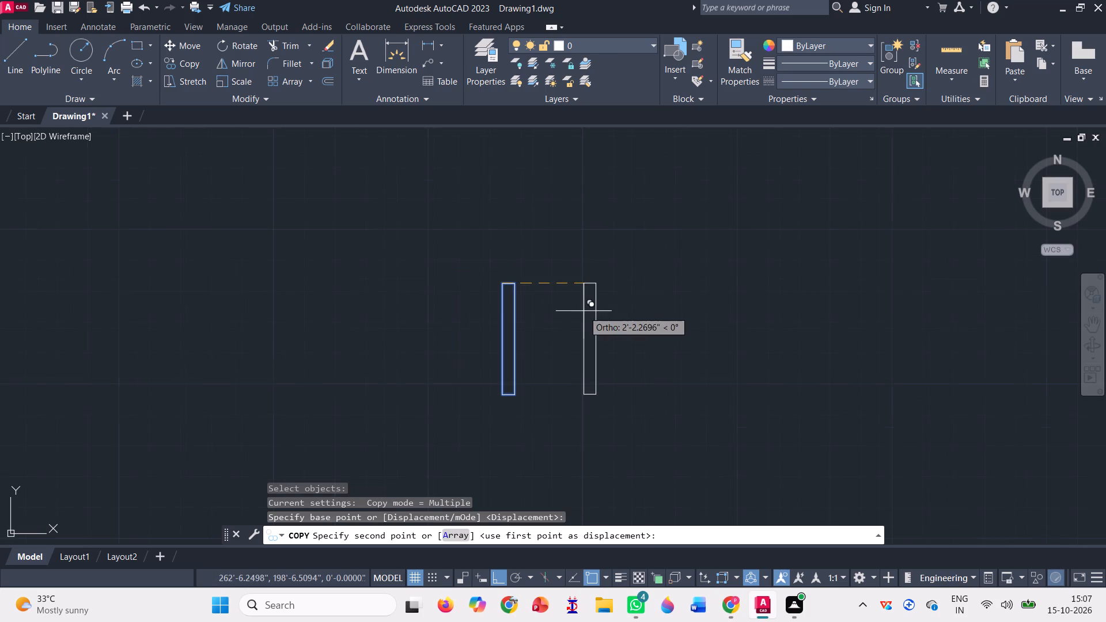
scroll(584, 311, down, 5)
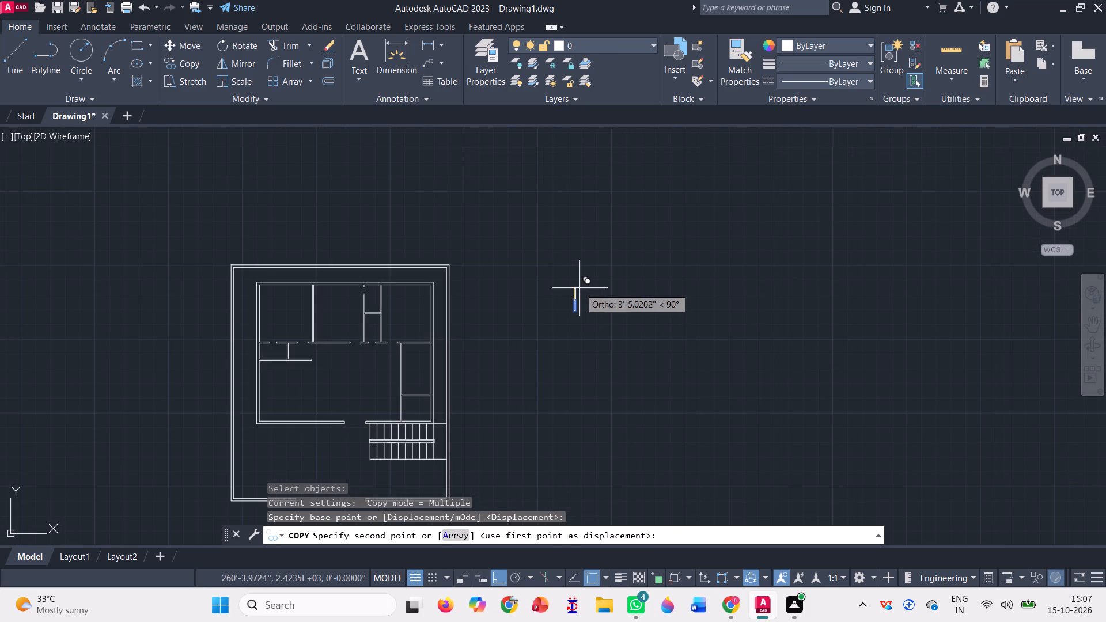
key(F8)
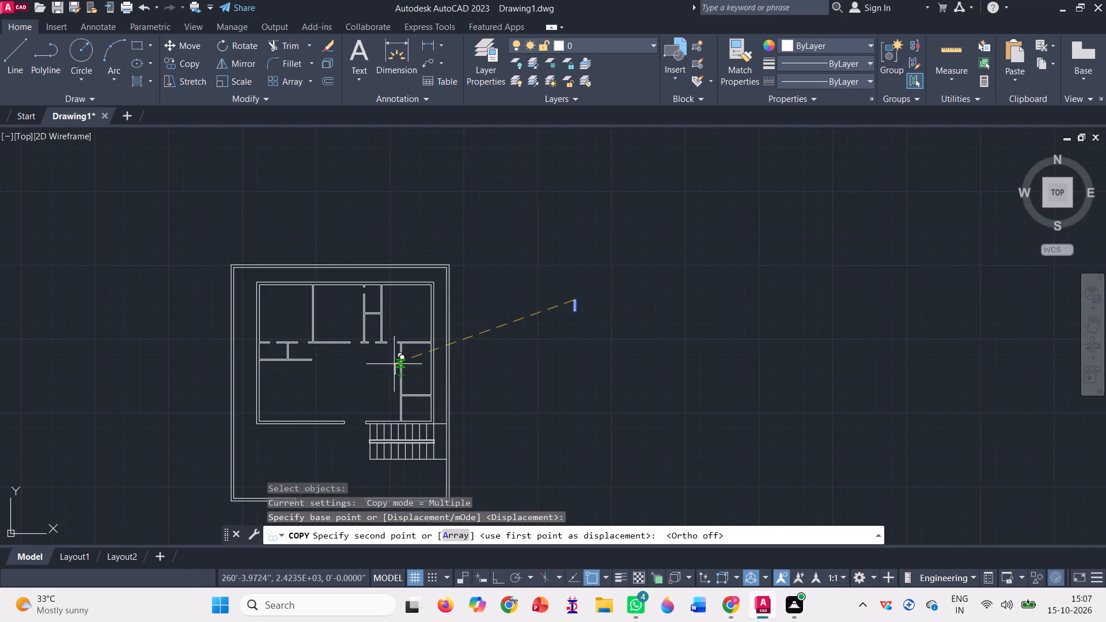
scroll(396, 361, up, 2)
scroll(407, 311, up, 3)
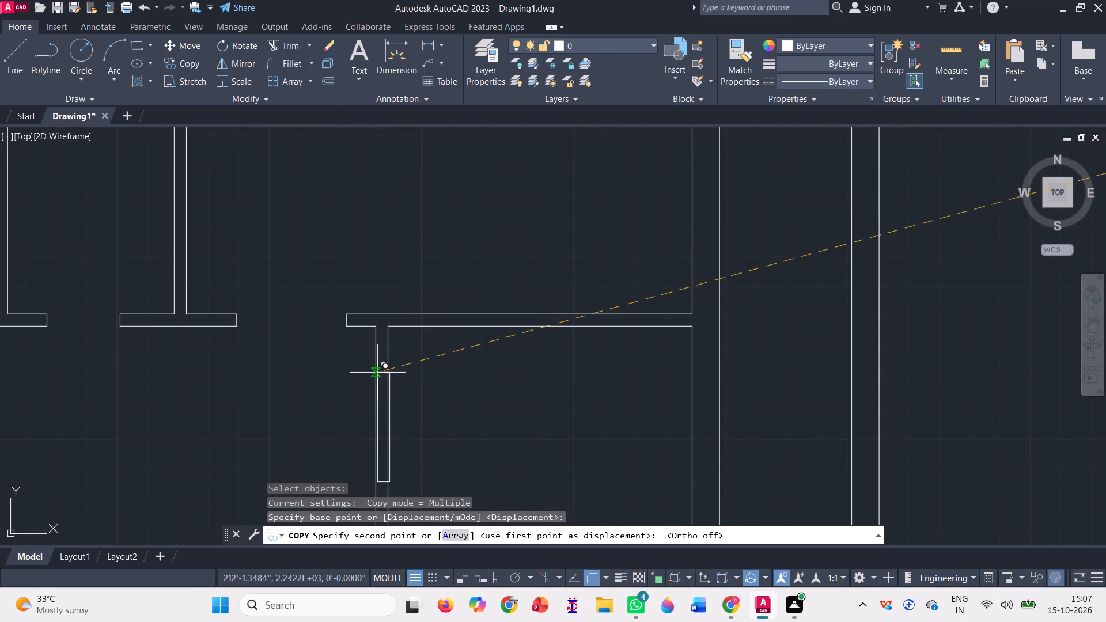
click(377, 372)
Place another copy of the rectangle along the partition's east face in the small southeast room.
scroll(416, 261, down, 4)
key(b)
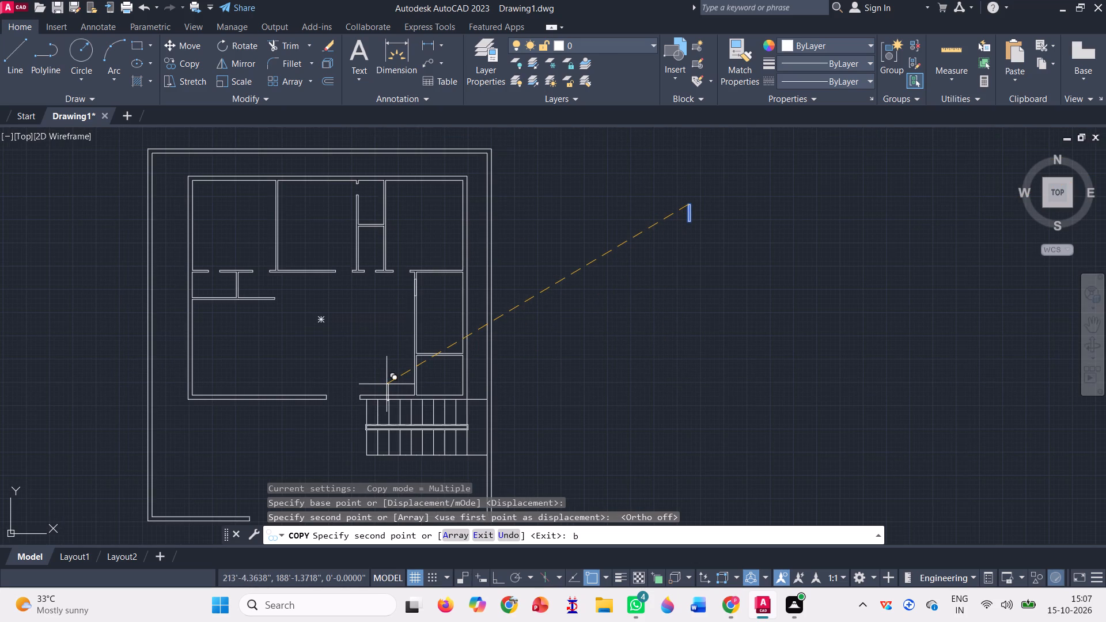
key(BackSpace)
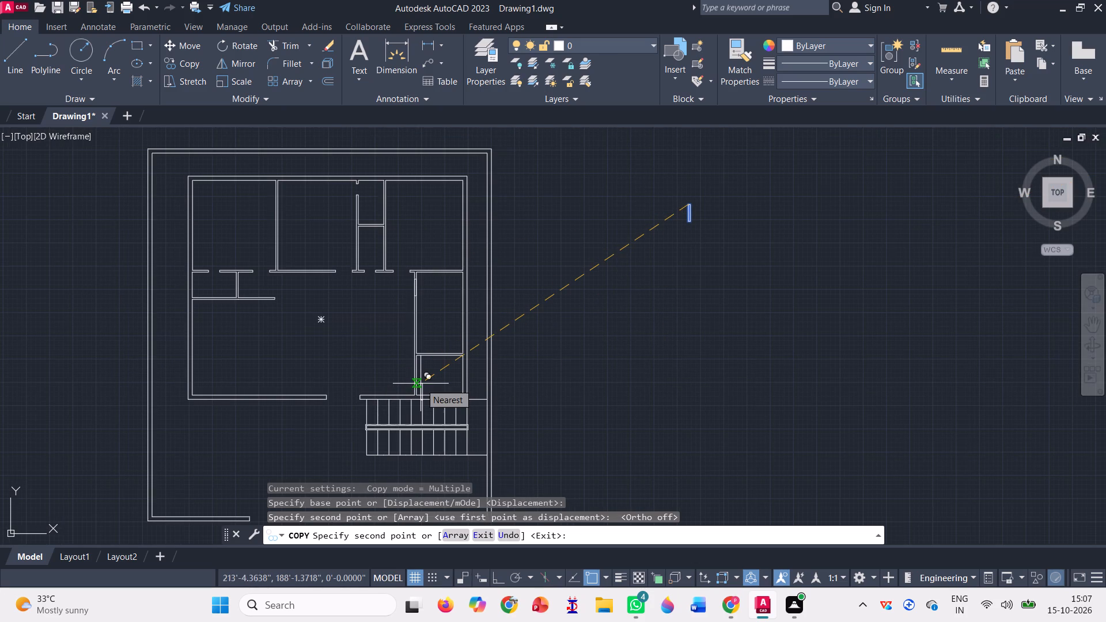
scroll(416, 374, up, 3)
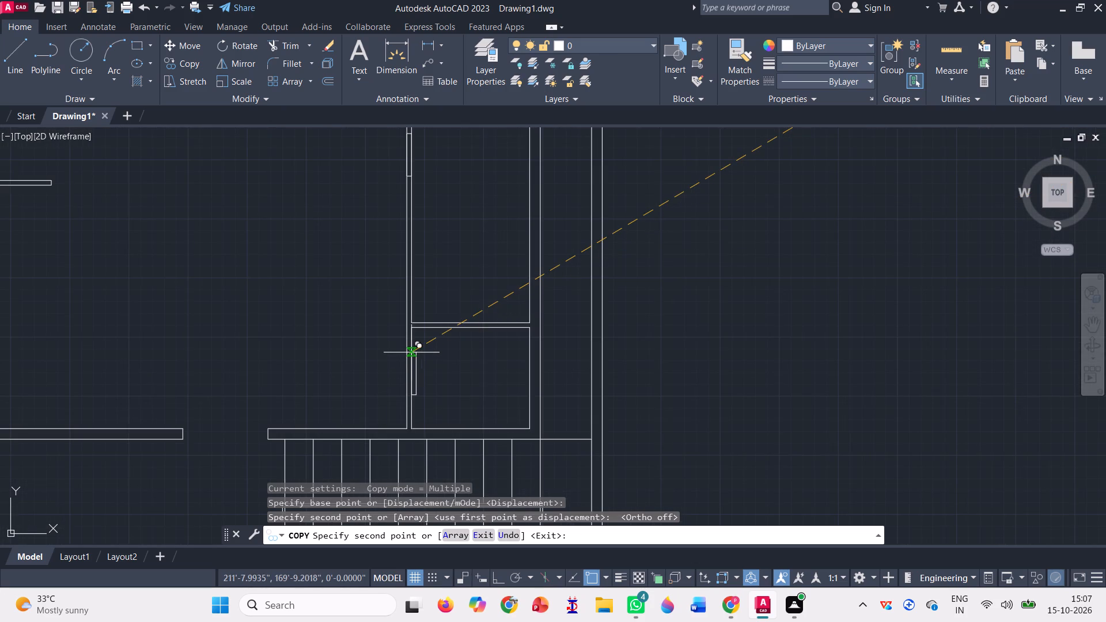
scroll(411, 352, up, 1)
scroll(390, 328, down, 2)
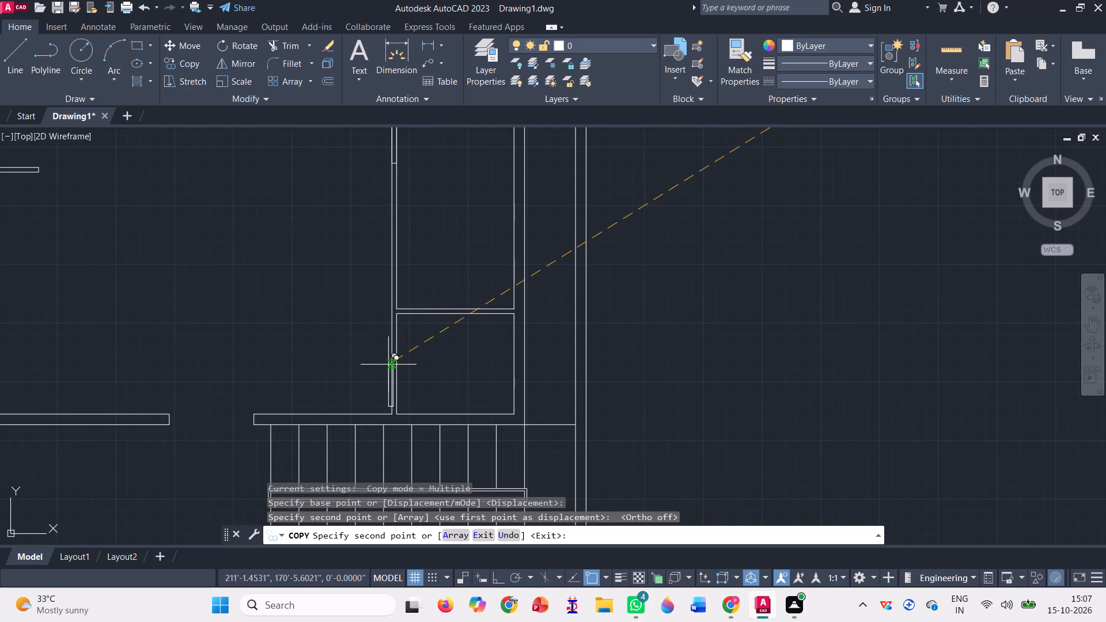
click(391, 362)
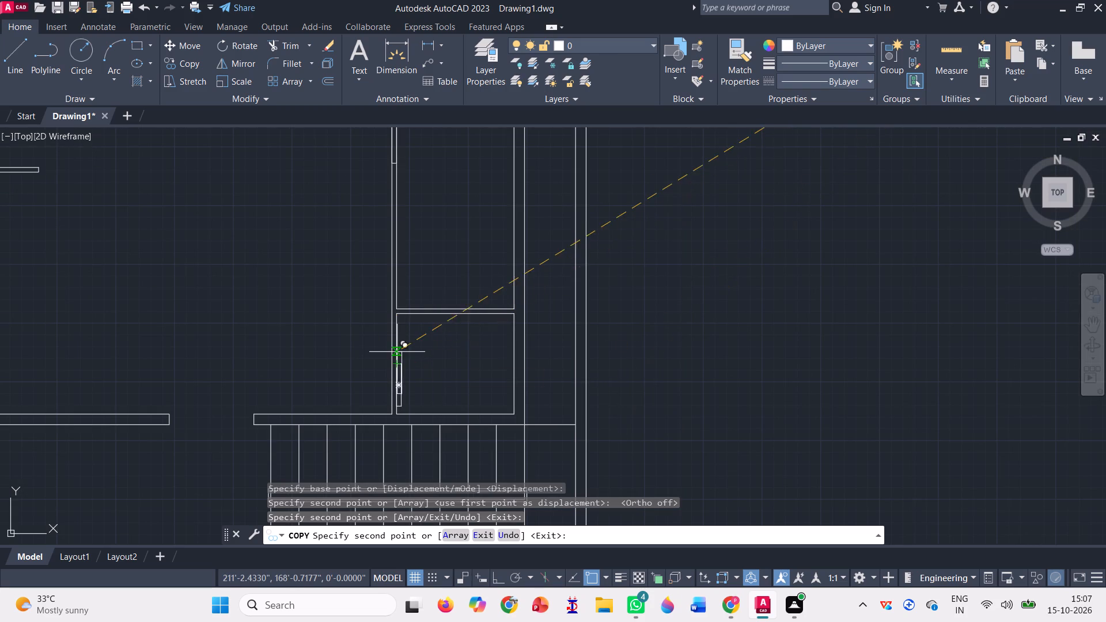
Place a copy of the rectangle within the partition's thickness beside the small southeast room, starting on its west face.
scroll(397, 352, up, 4)
scroll(365, 381, down, 1)
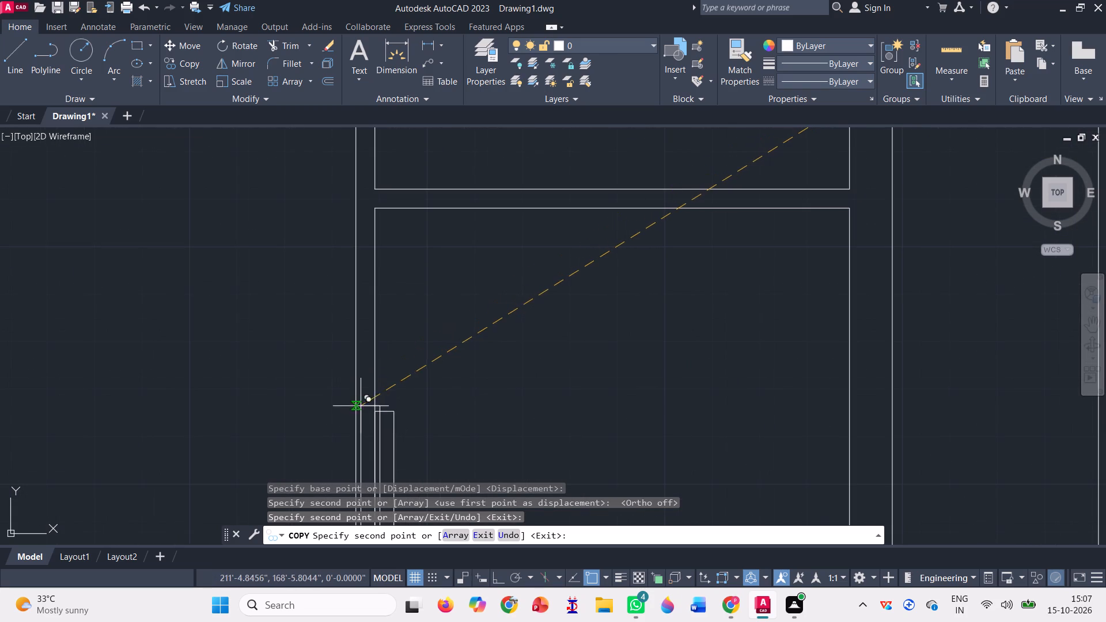
click(357, 411)
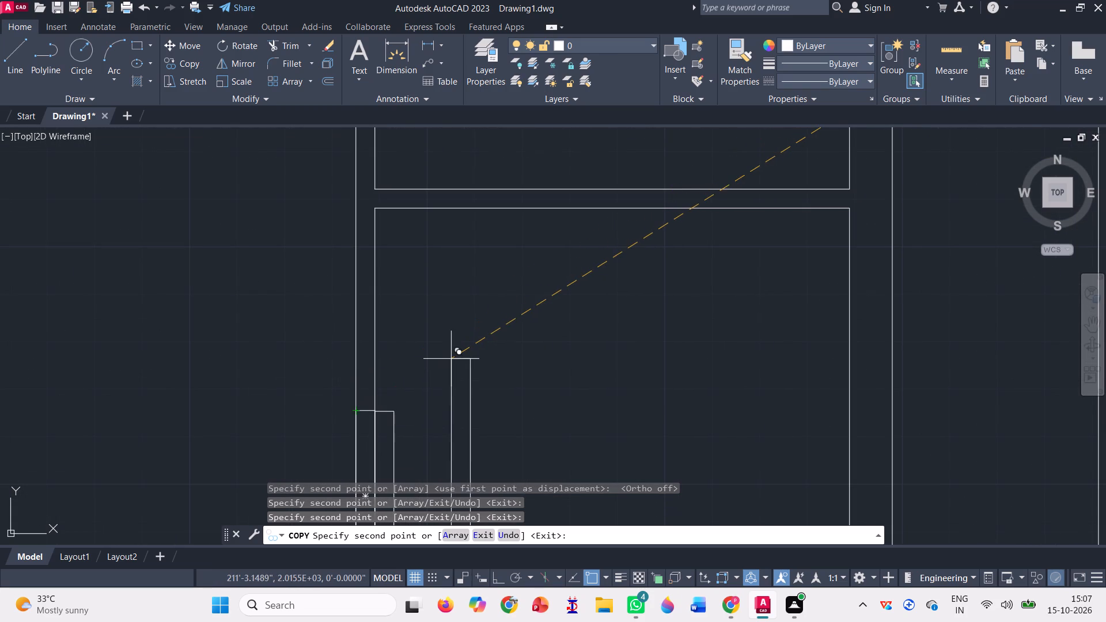
scroll(451, 359, down, 1)
key(space)
scroll(457, 347, down, 2)
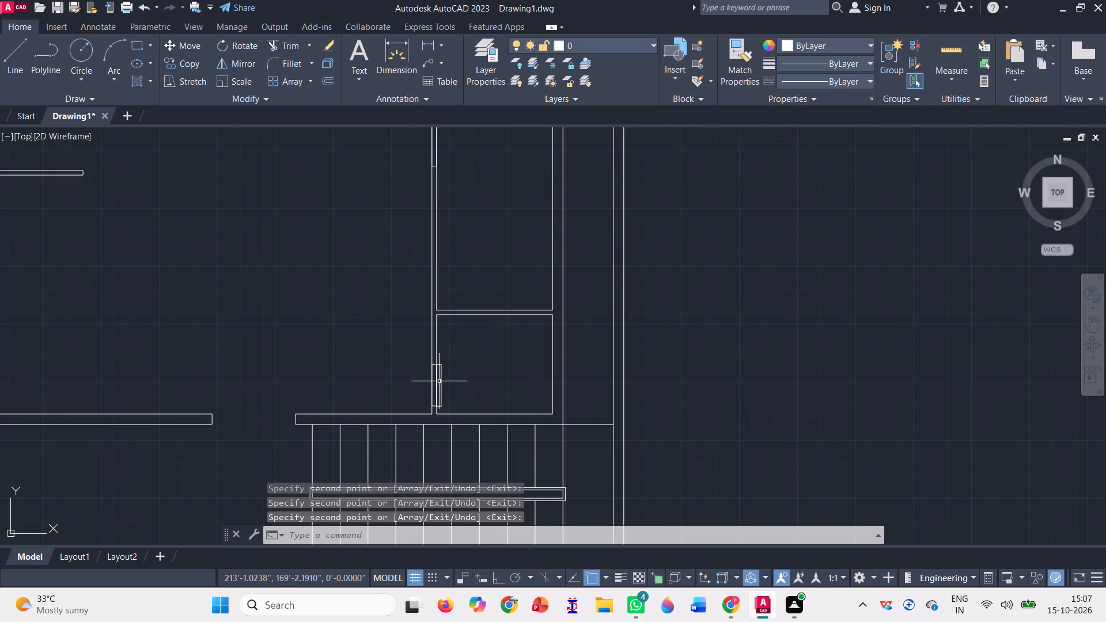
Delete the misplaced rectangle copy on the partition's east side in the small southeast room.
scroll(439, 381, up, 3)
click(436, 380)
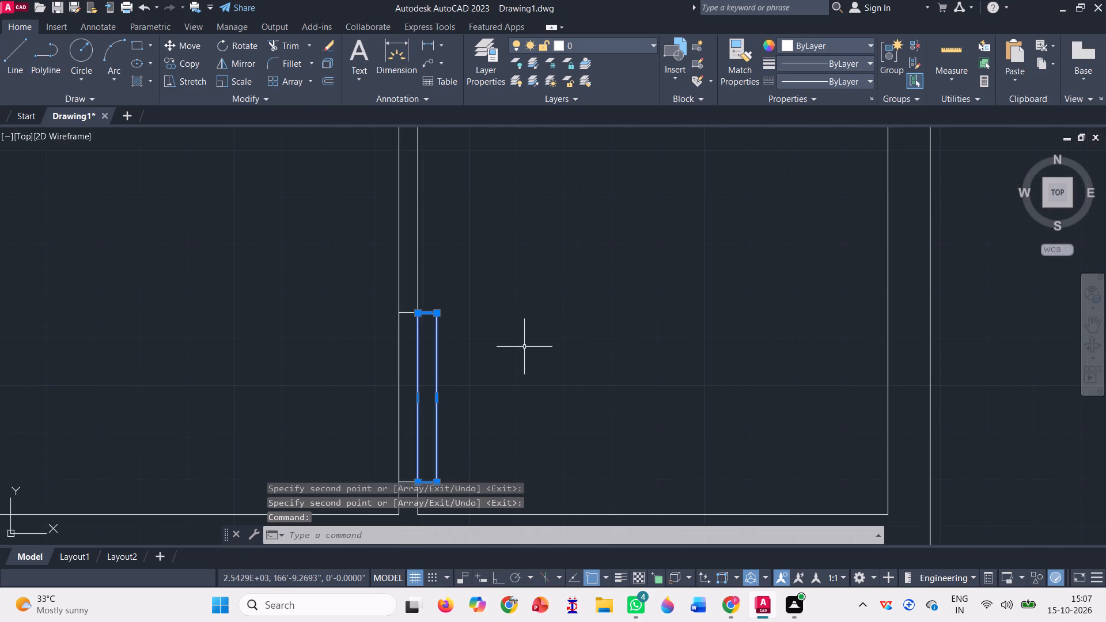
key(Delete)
Trim the partition's face lines and the rectangles' long sides to cut a 3' door opening into each of the two east rooms.
click(272, 37)
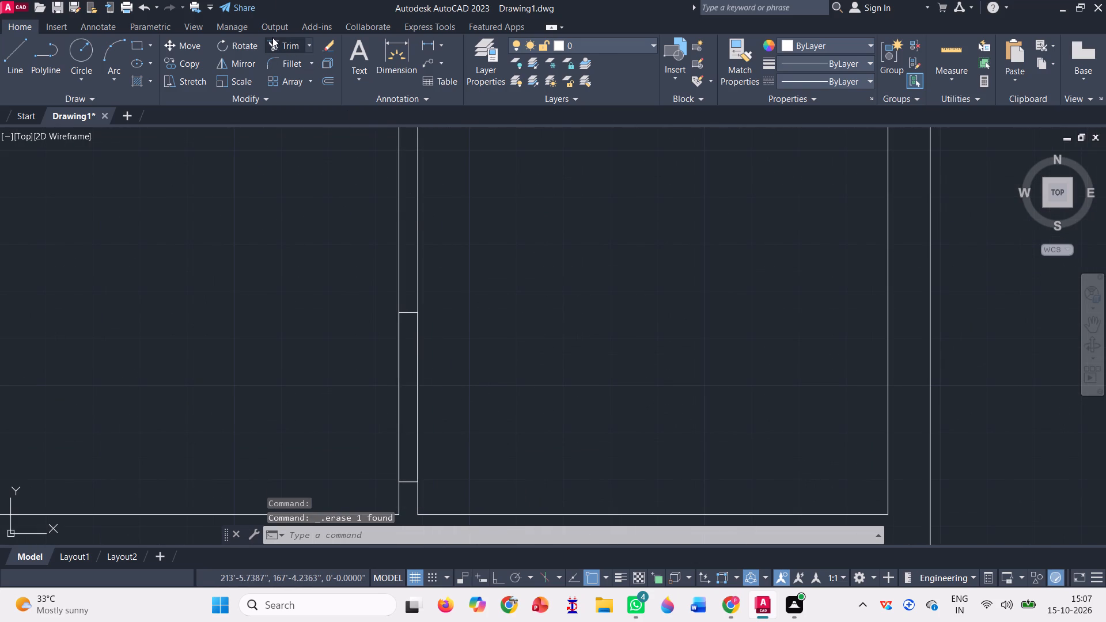
click(377, 396)
click(431, 382)
scroll(431, 382, down, 4)
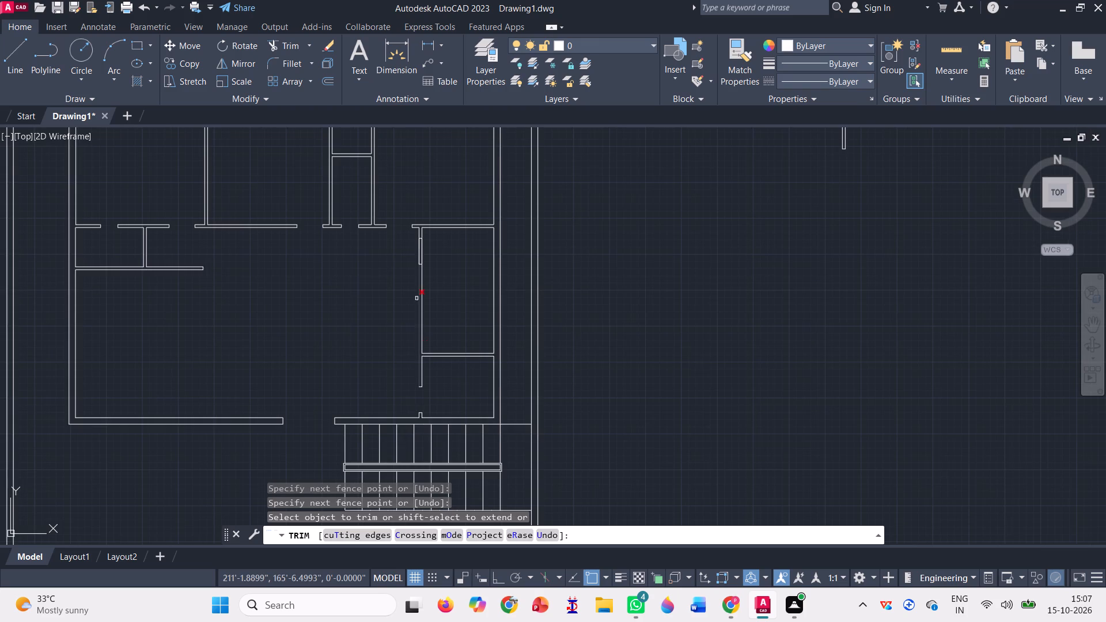
scroll(419, 266, up, 2)
click(434, 221)
click(391, 218)
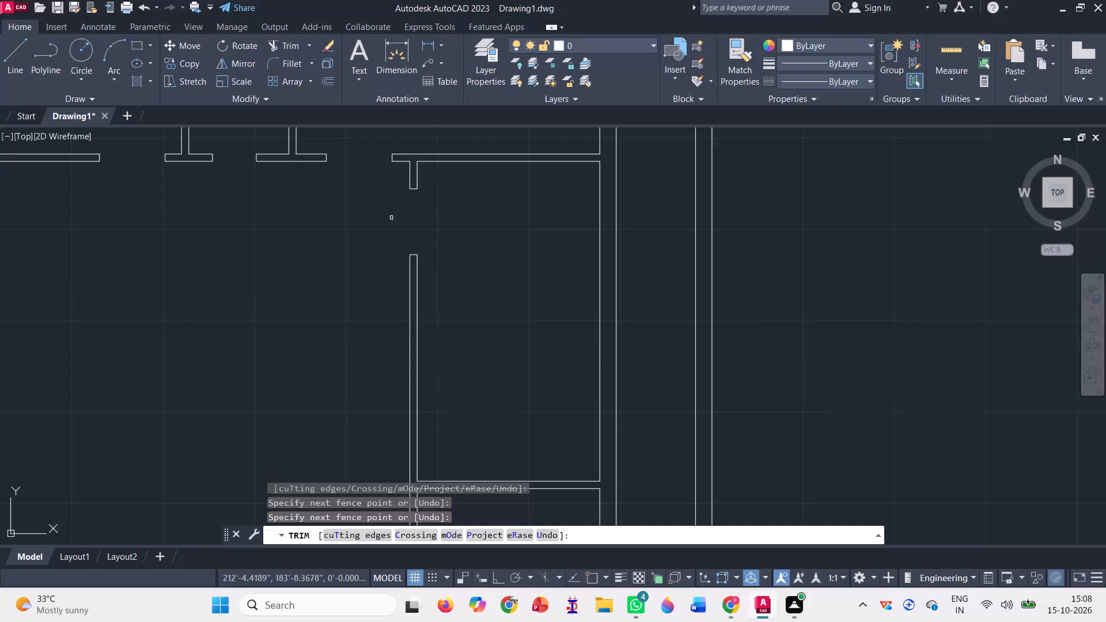
Join the linework of the whole plan, including the boundary wall, house walls and staircase, into continuous polylines.
scroll(388, 249, down, 1)
scroll(440, 309, down, 2)
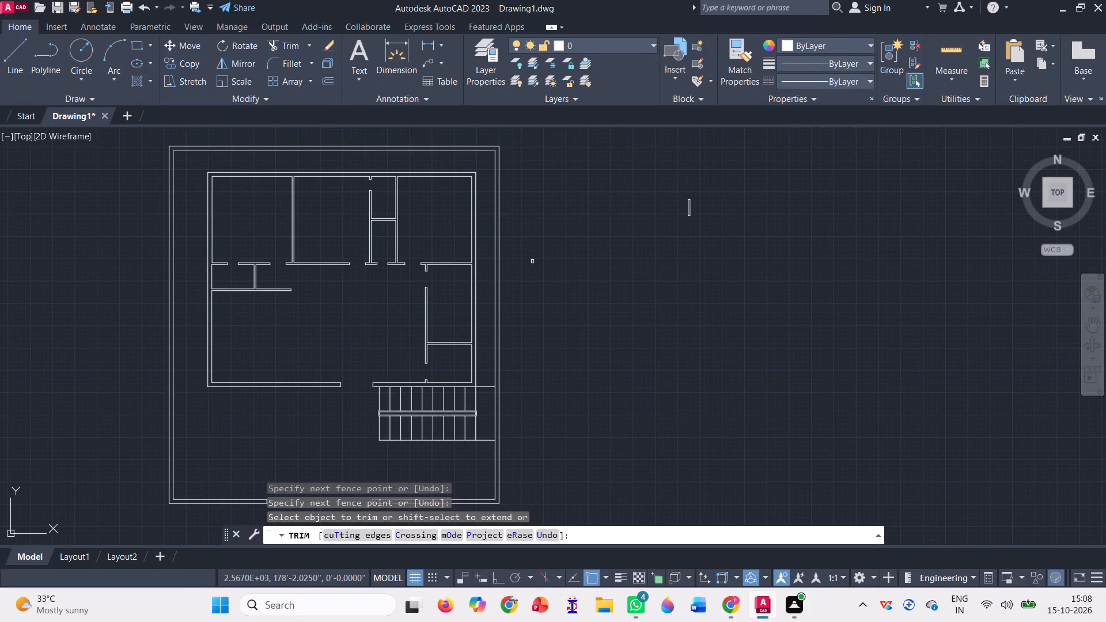
key(Escape)
scroll(533, 282, down, 1)
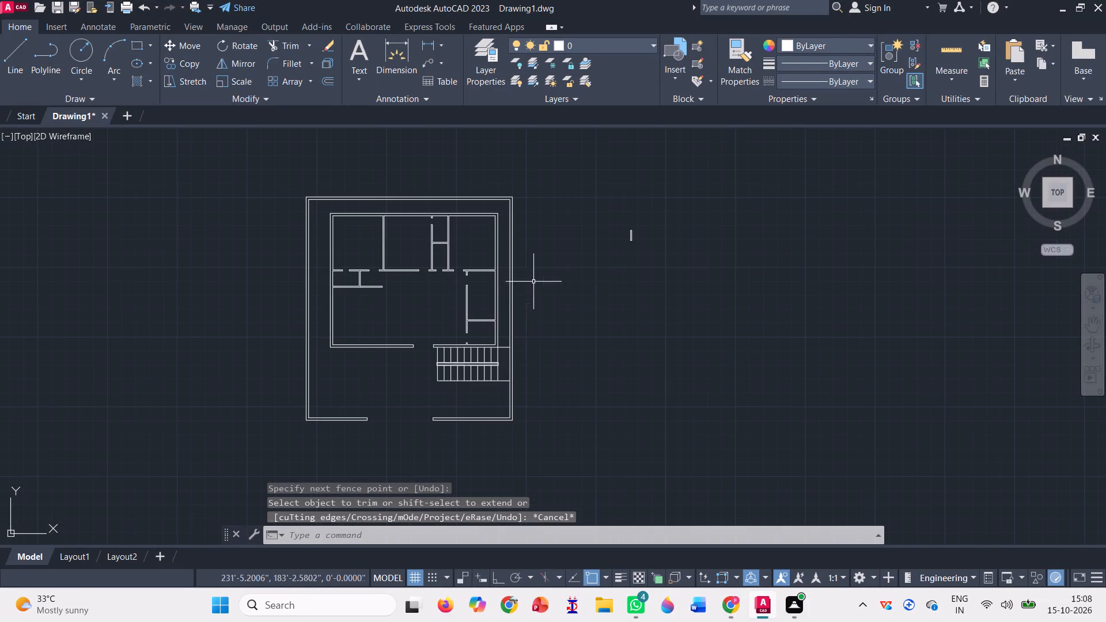
scroll(520, 379, up, 2)
scroll(525, 386, down, 2)
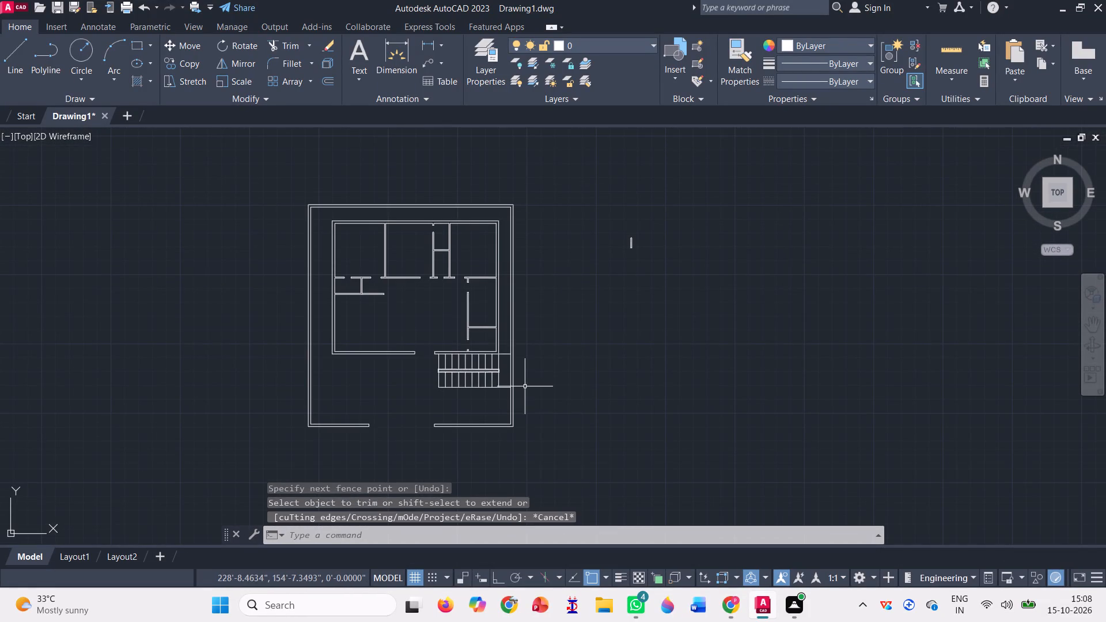
click(565, 456)
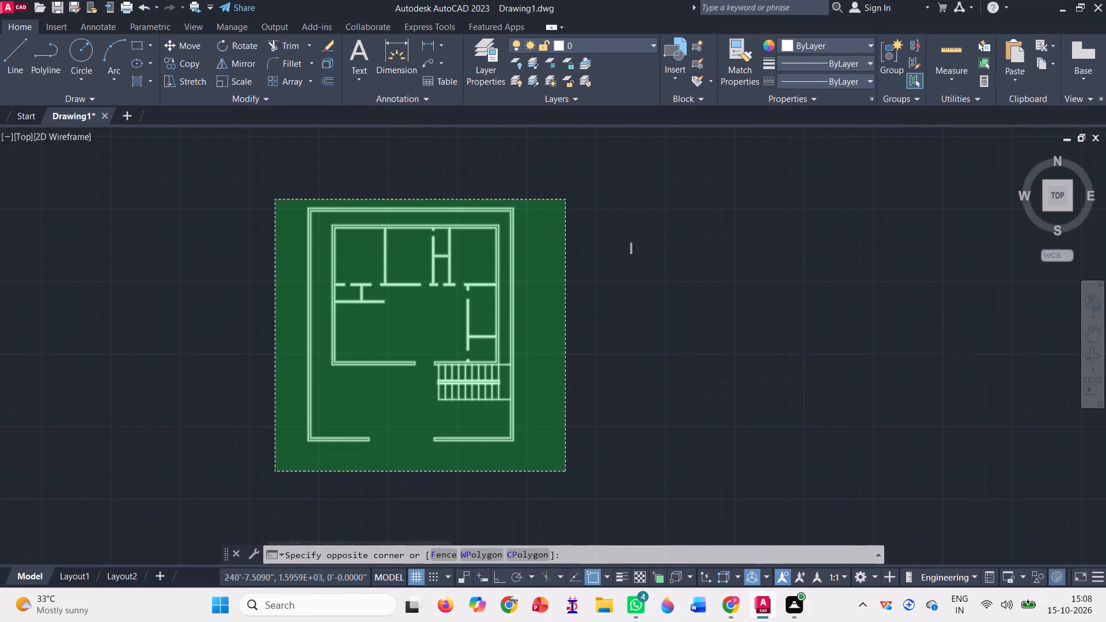
click(267, 184)
key(j)
key(Return)
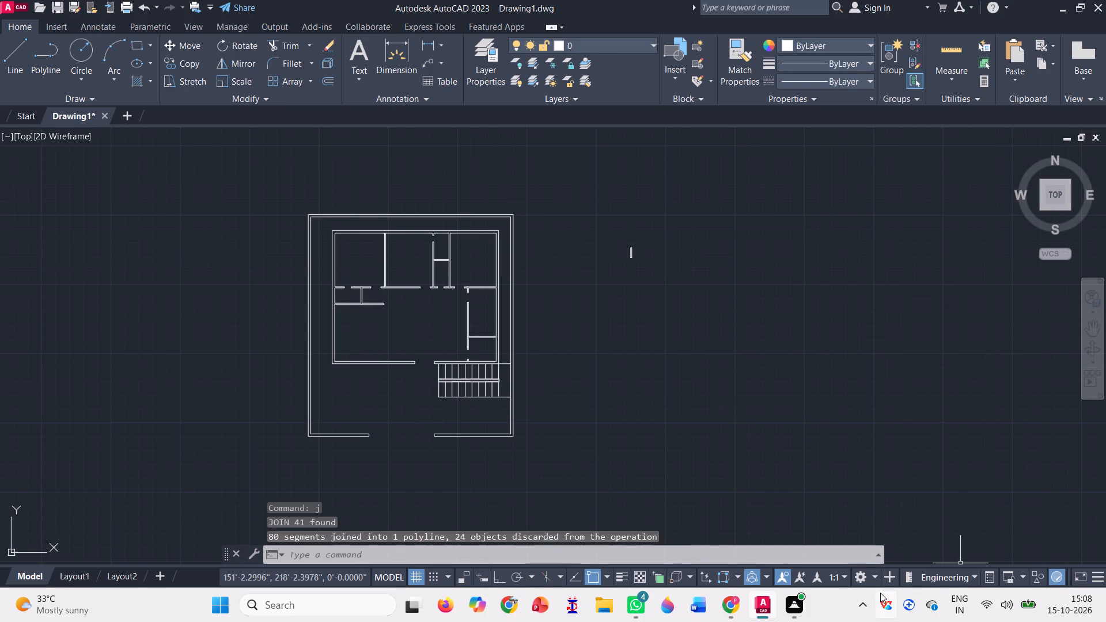
Switch the workspace to 3D Modeling.
click(873, 580)
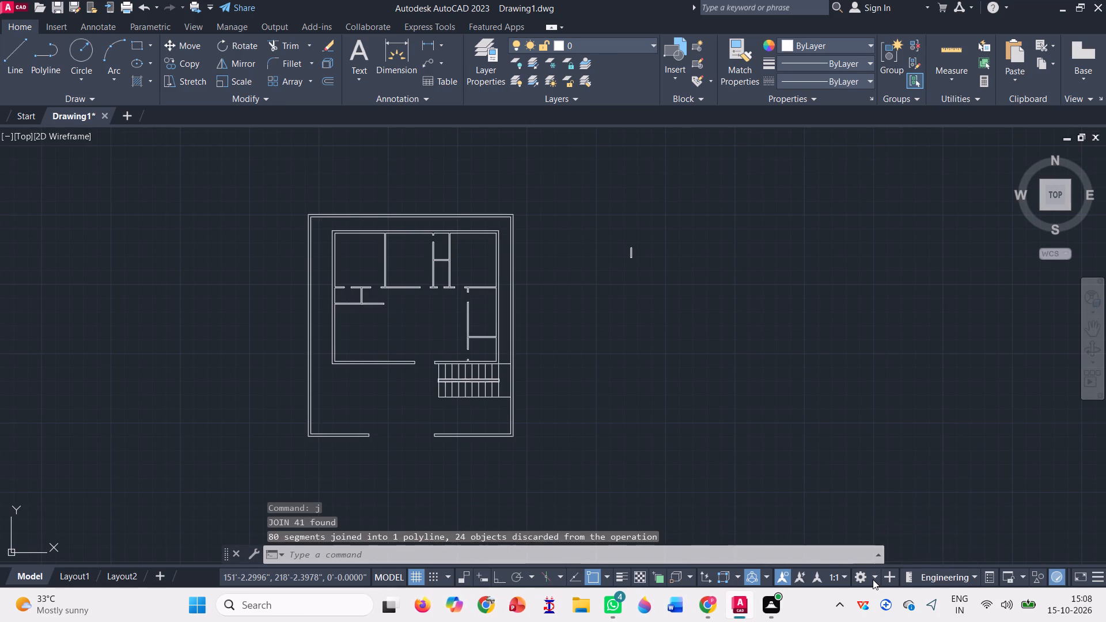
click(884, 480)
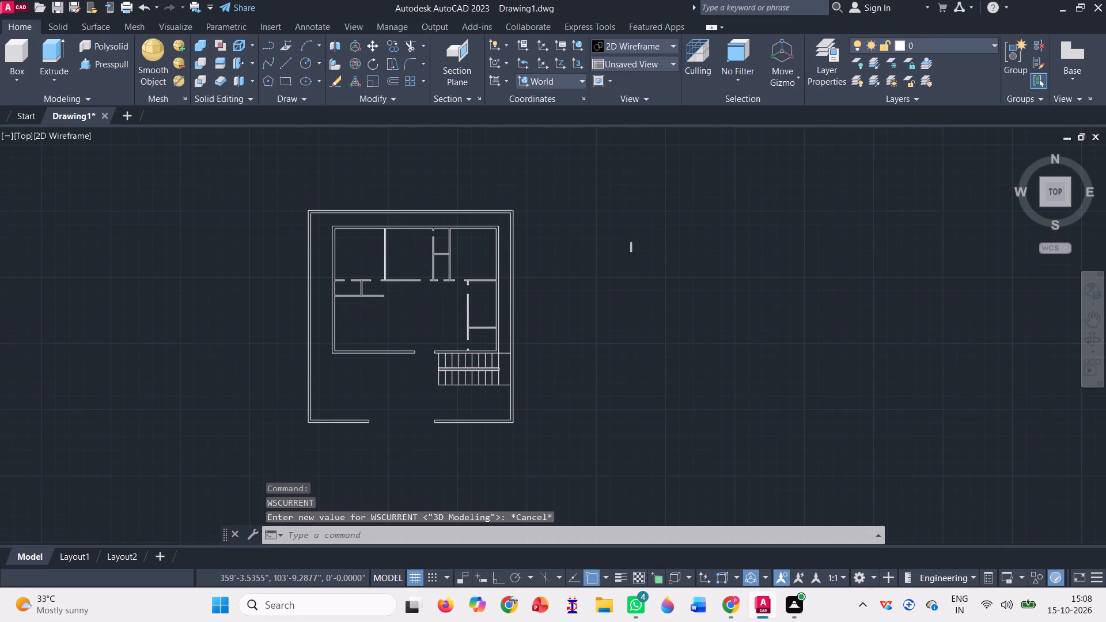
Set the viewport to the SW Isometric view with the Shaded with edges visual style.
click(18, 132)
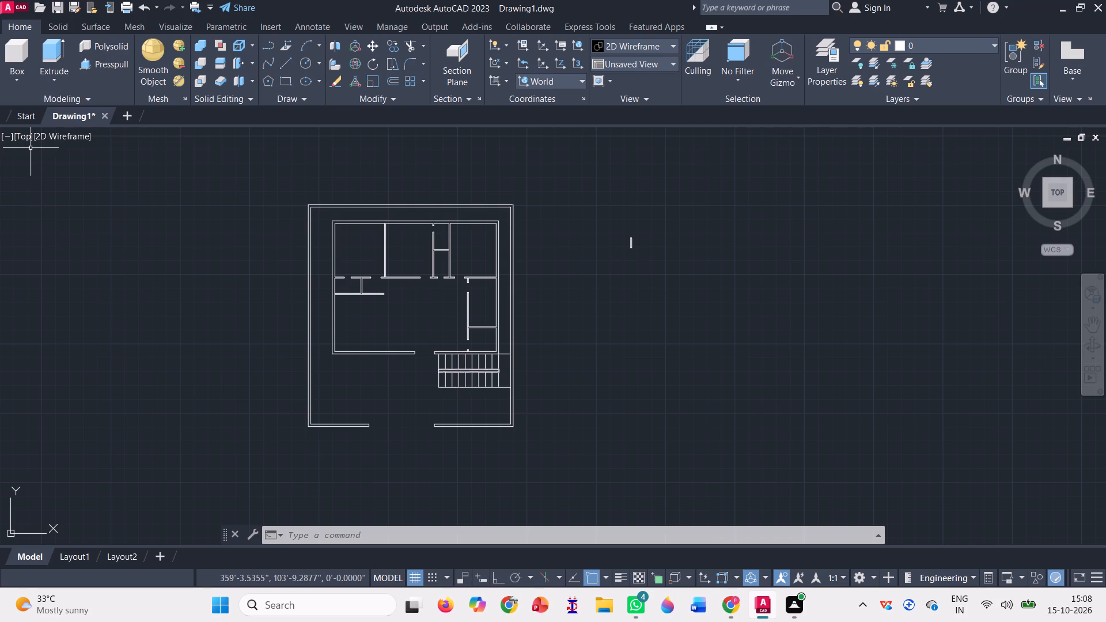
click(25, 134)
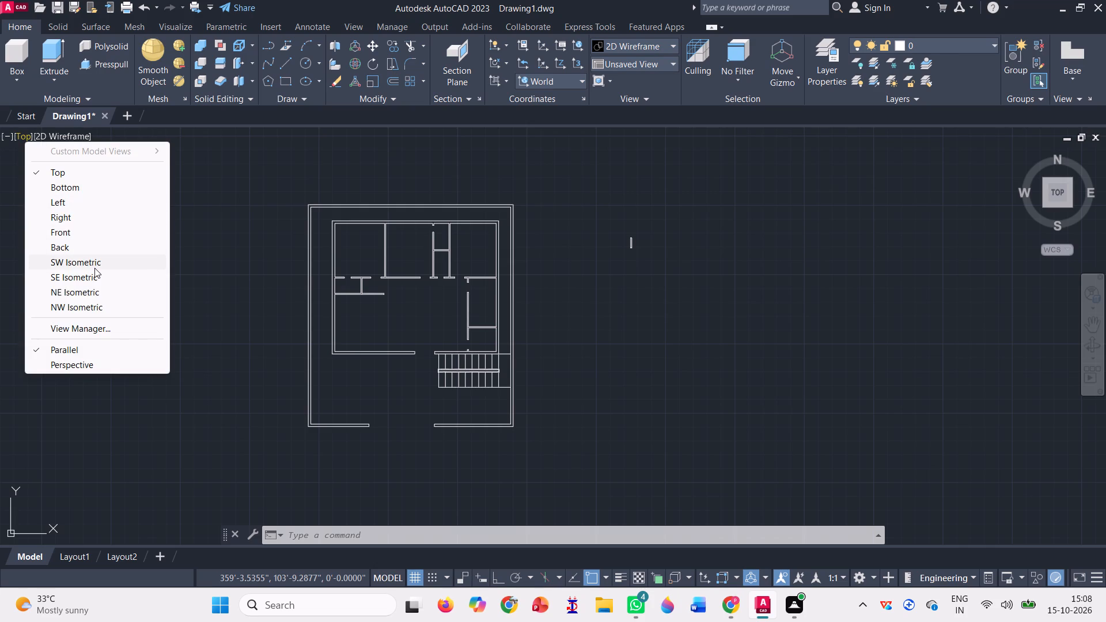
click(94, 268)
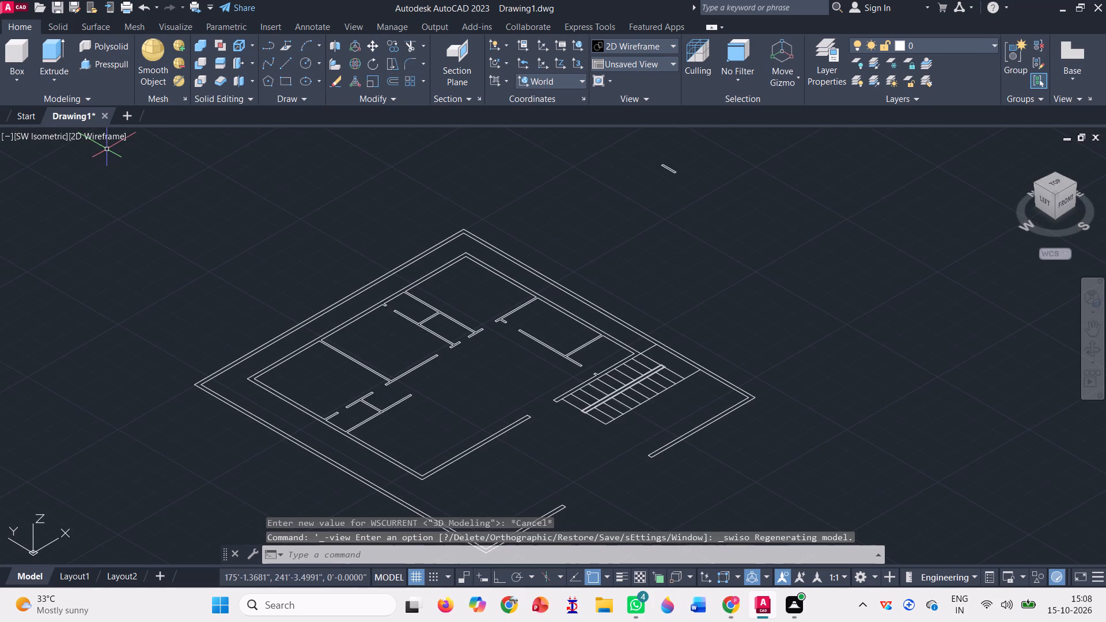
click(93, 134)
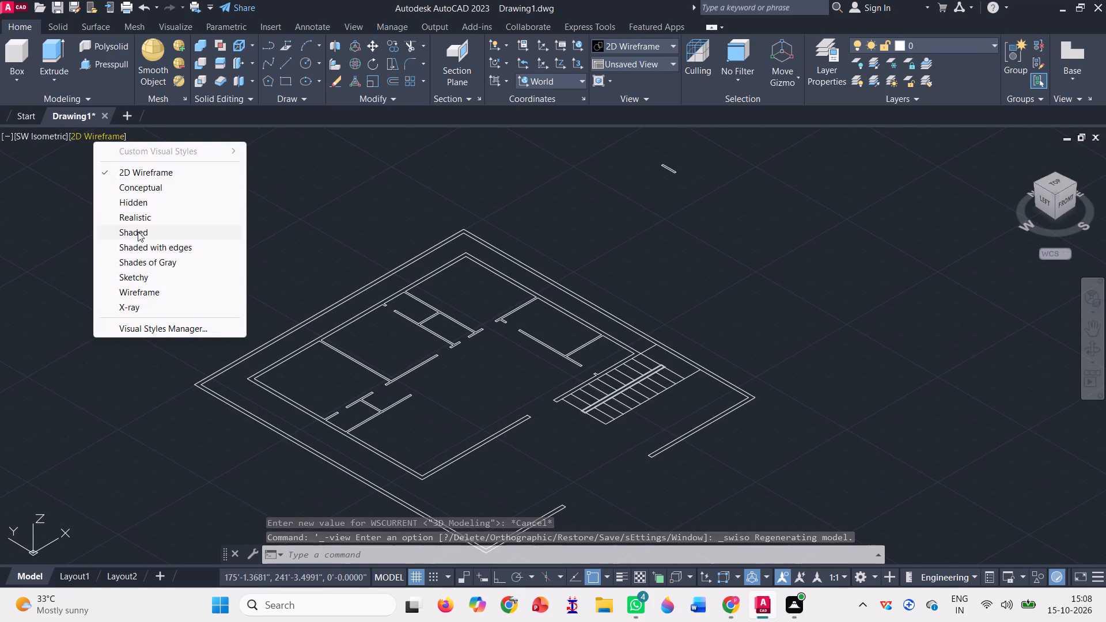
click(155, 247)
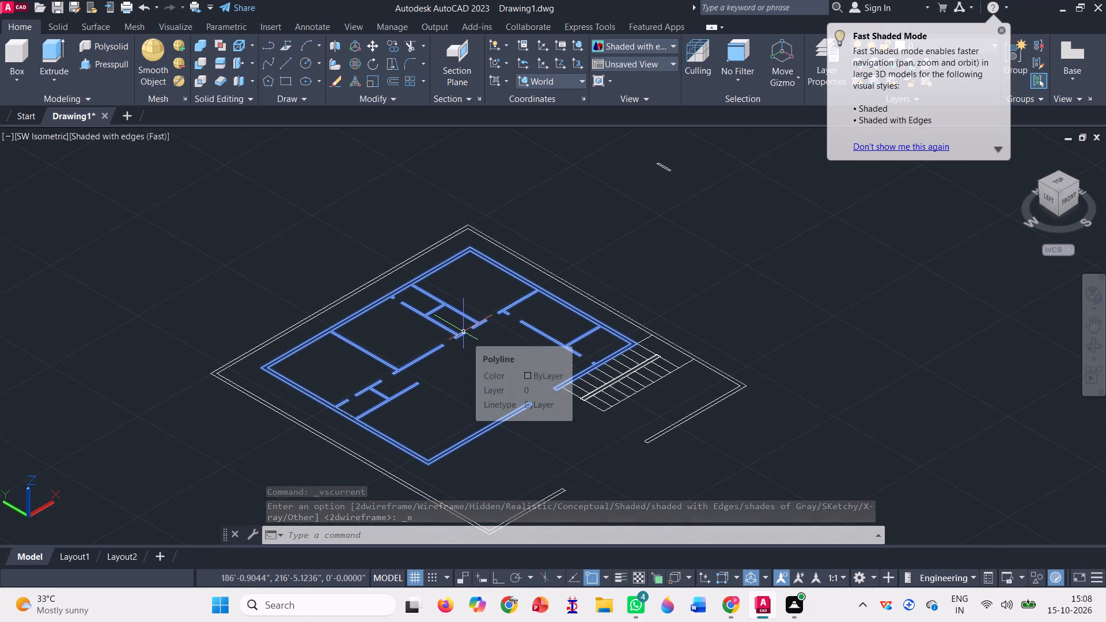
Extrude the outer boundary wall polyline with the gate opening to a height of 5'.
scroll(529, 229, down, 1)
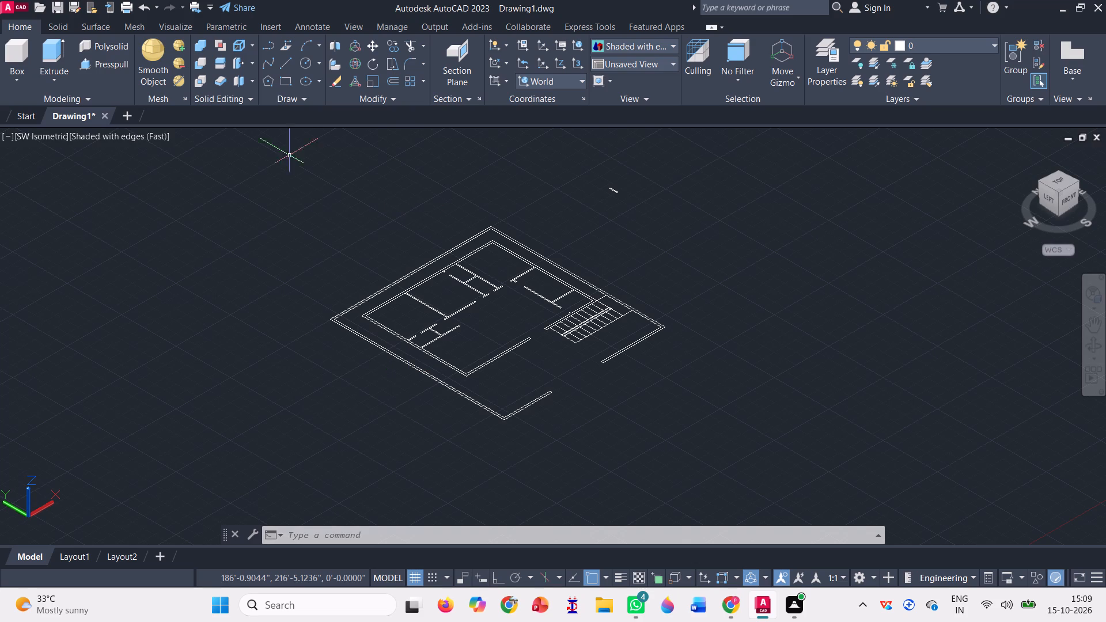
click(52, 44)
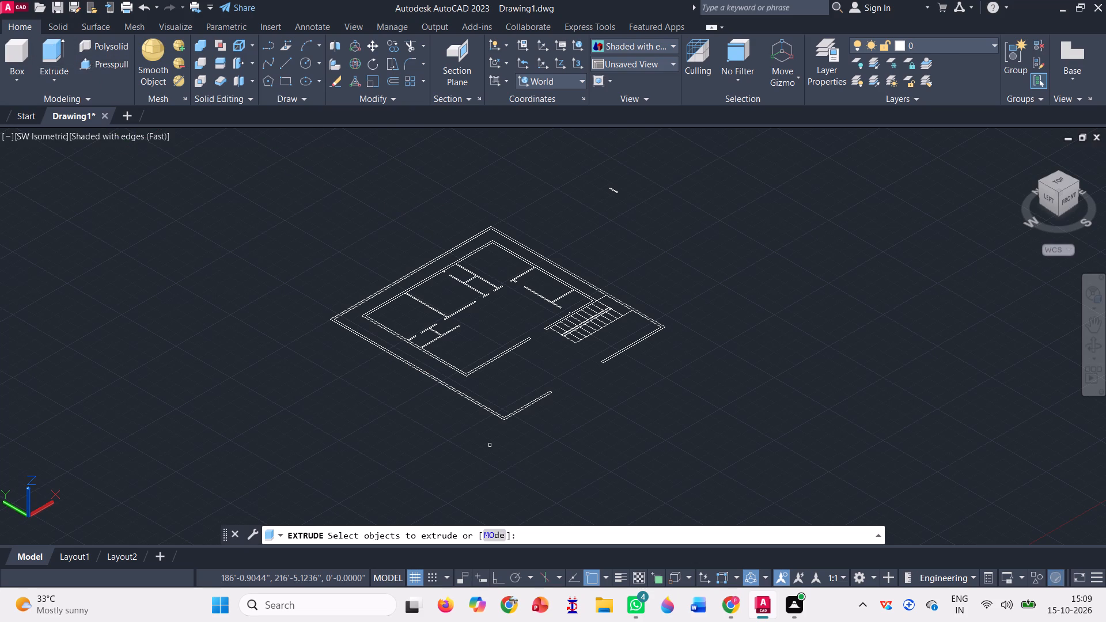
scroll(490, 445, up, 2)
scroll(524, 408, up, 3)
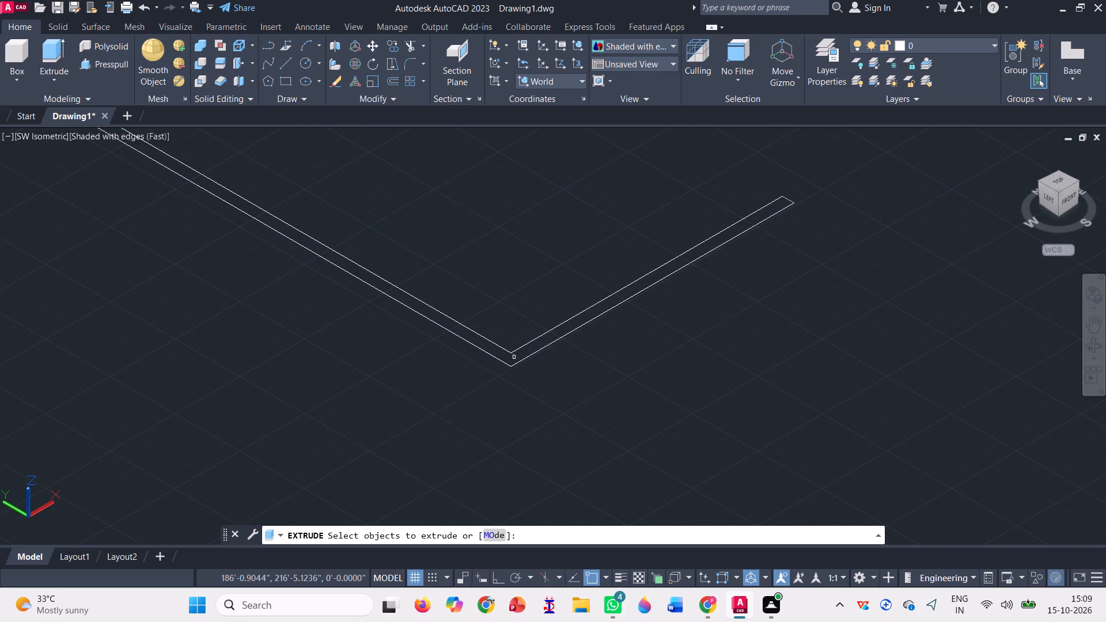
click(514, 356)
click(521, 363)
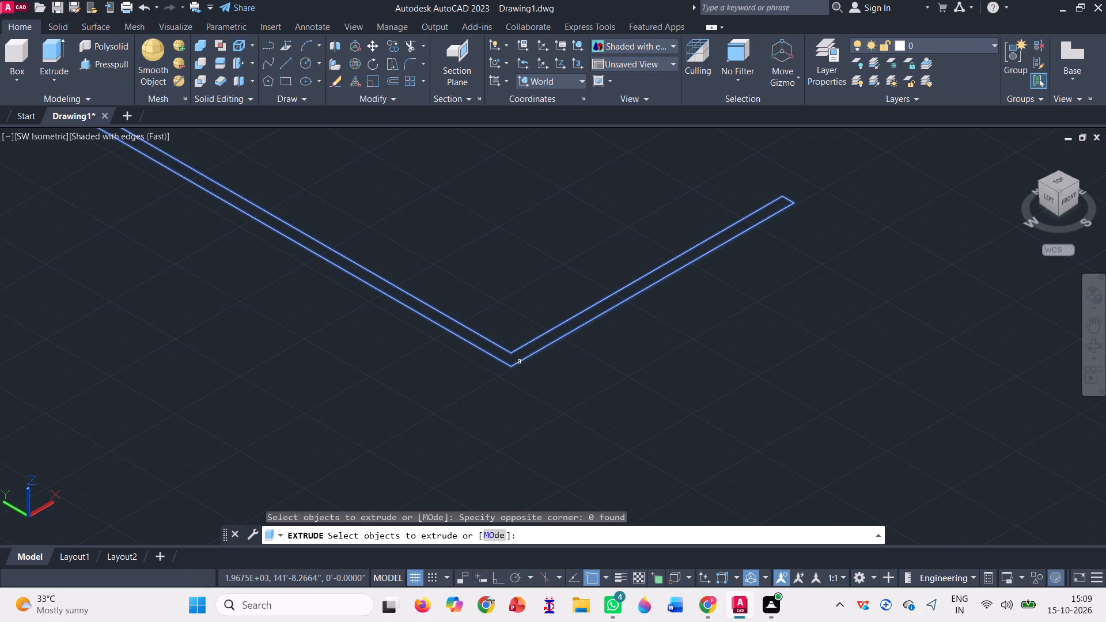
click(516, 361)
scroll(516, 359, down, 4)
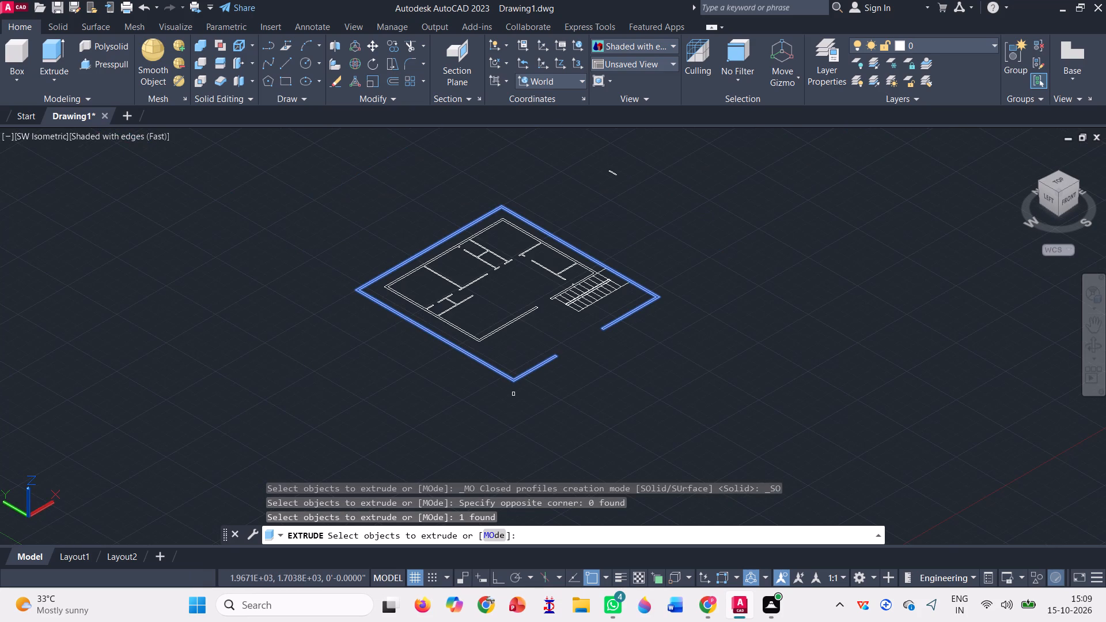
key(space)
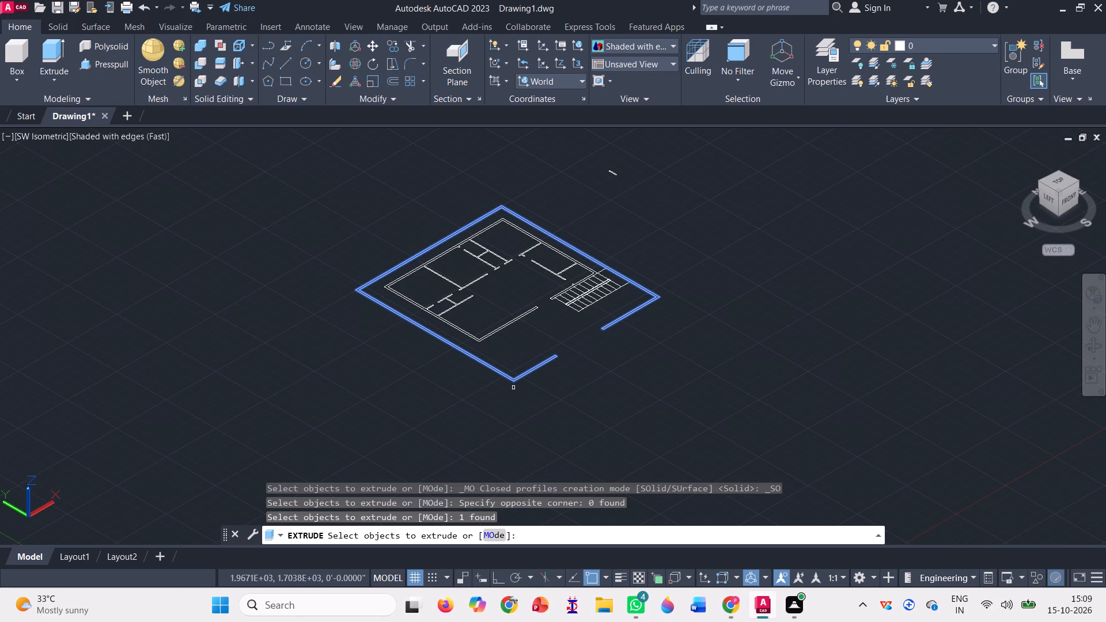
scroll(513, 382, up, 2)
scroll(524, 365, down, 2)
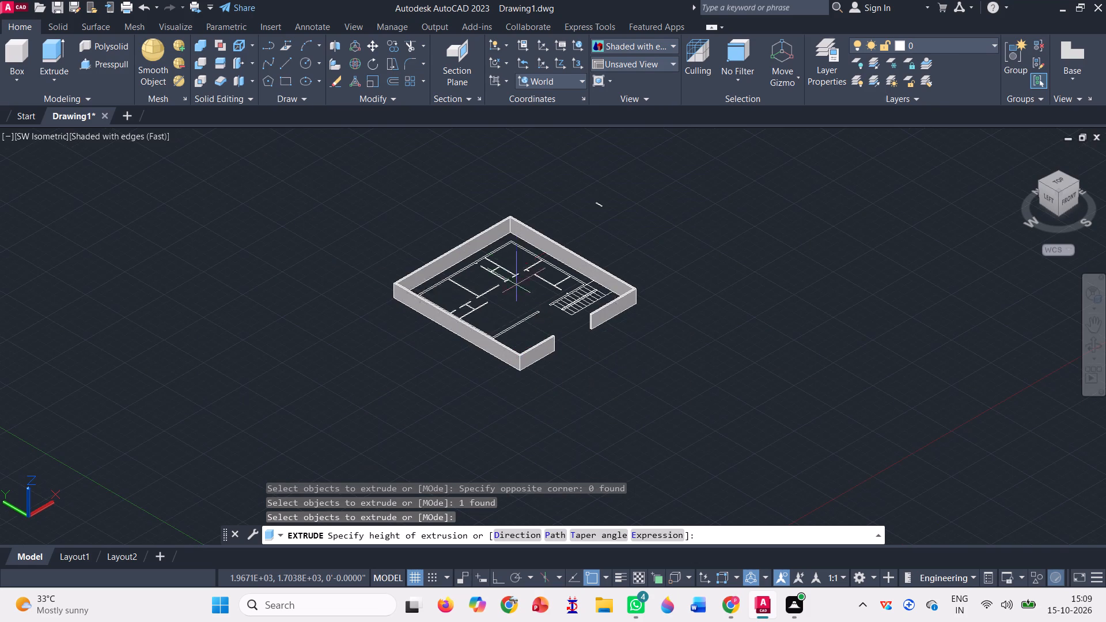
text(5')
key(Return)
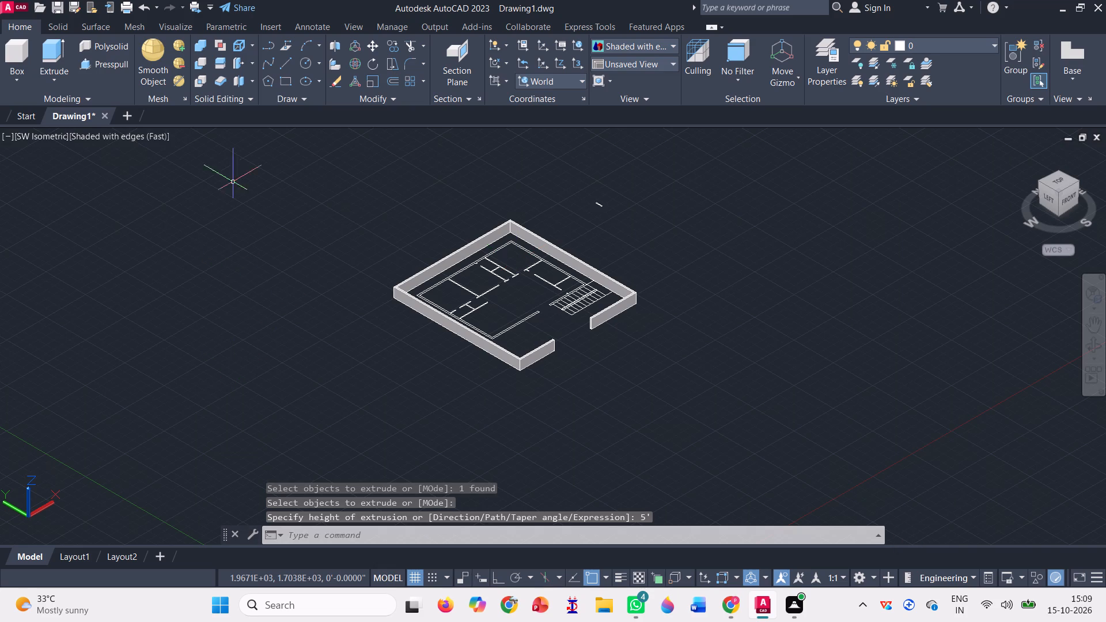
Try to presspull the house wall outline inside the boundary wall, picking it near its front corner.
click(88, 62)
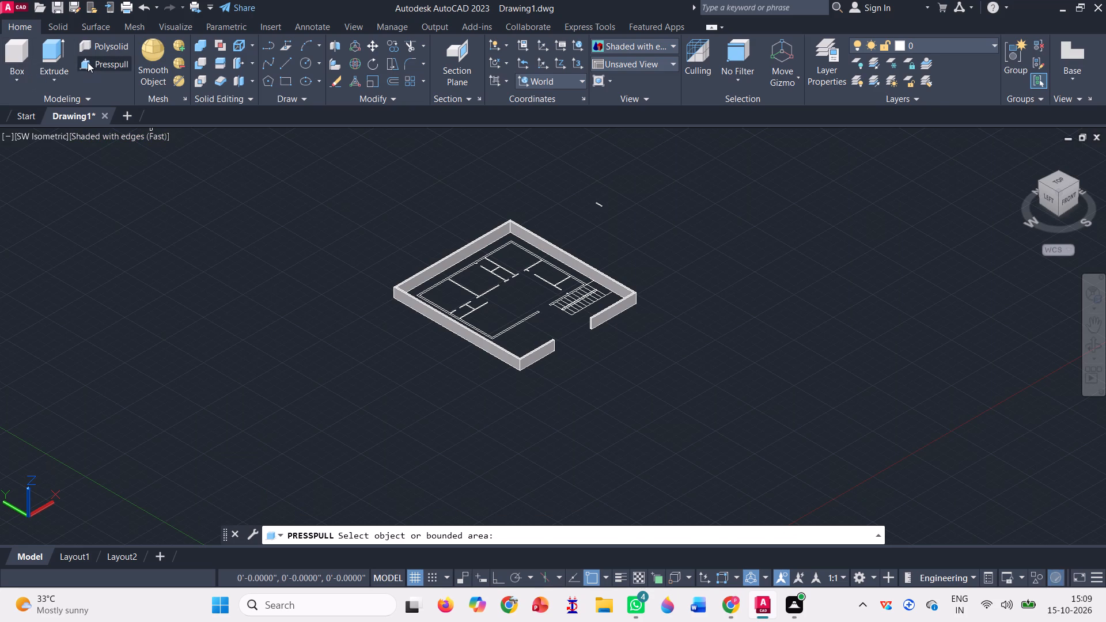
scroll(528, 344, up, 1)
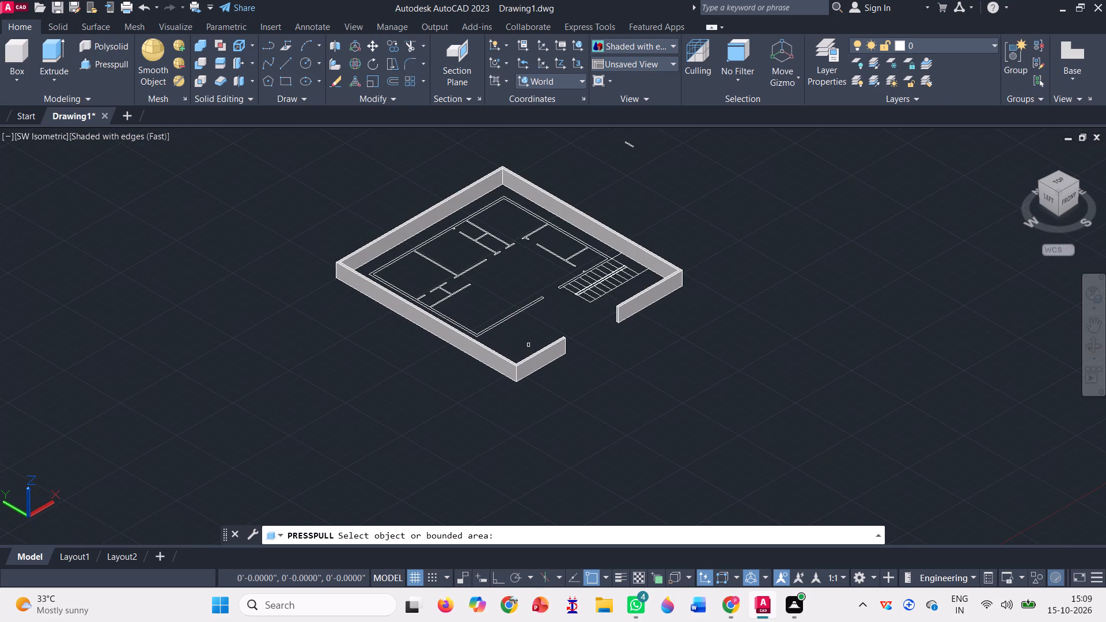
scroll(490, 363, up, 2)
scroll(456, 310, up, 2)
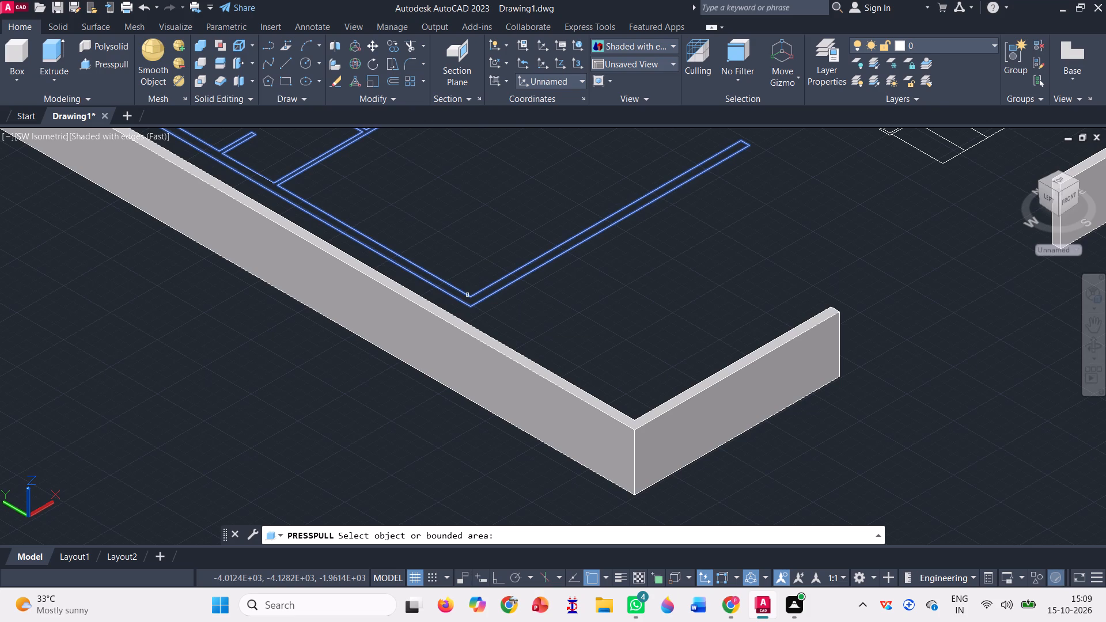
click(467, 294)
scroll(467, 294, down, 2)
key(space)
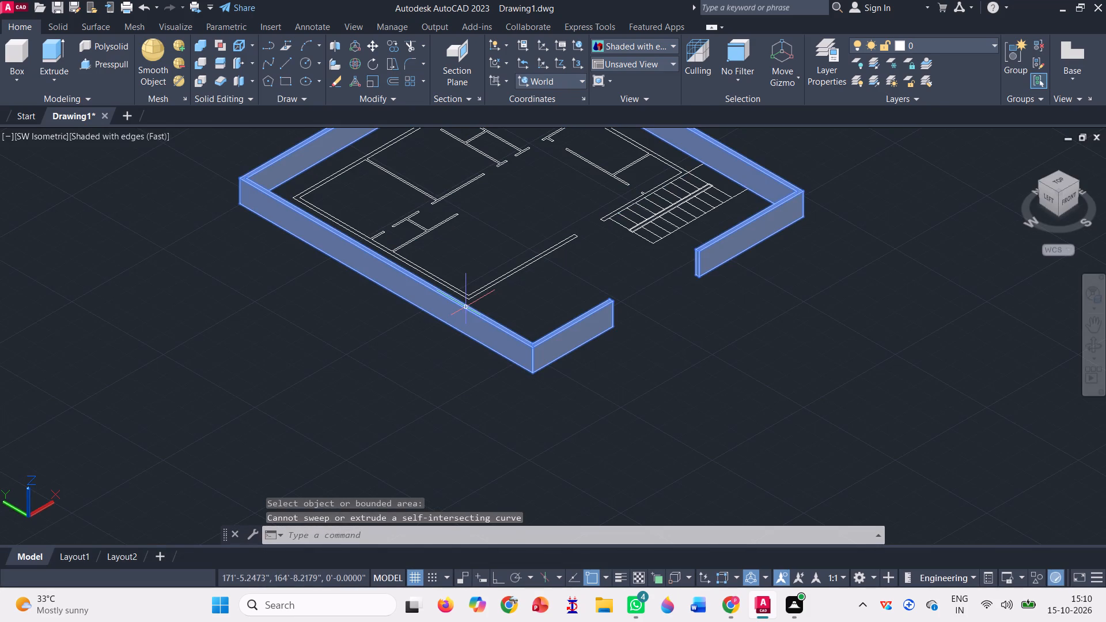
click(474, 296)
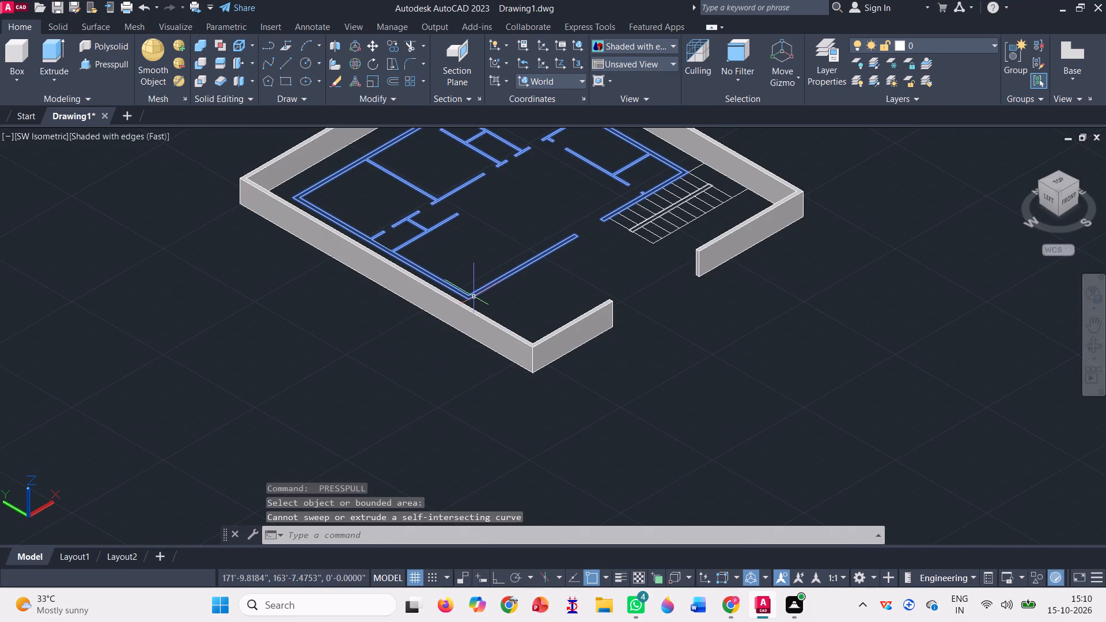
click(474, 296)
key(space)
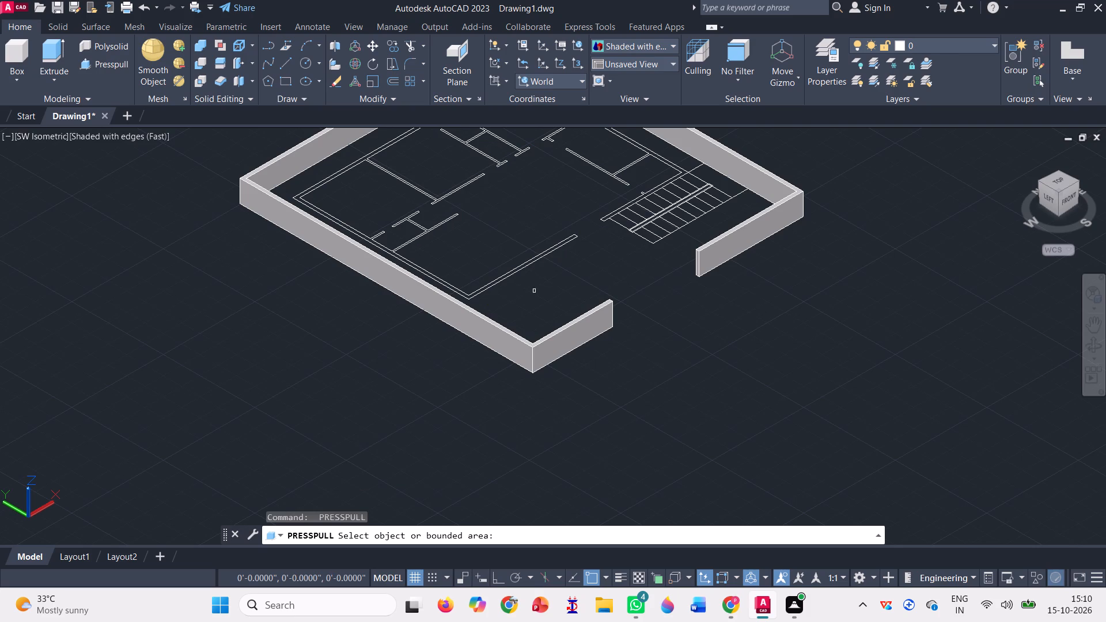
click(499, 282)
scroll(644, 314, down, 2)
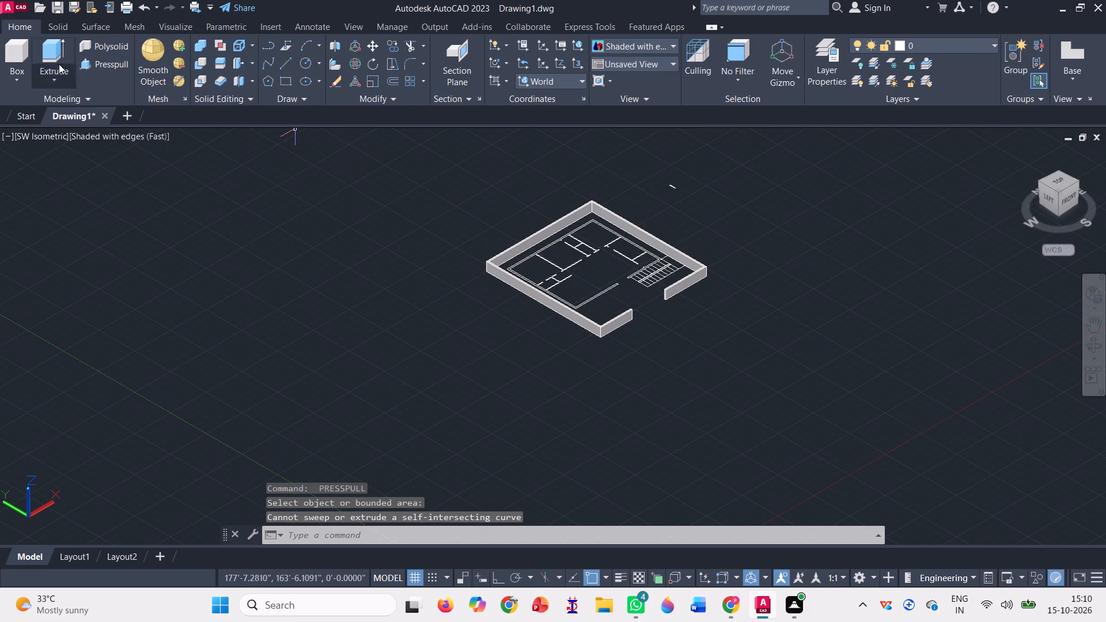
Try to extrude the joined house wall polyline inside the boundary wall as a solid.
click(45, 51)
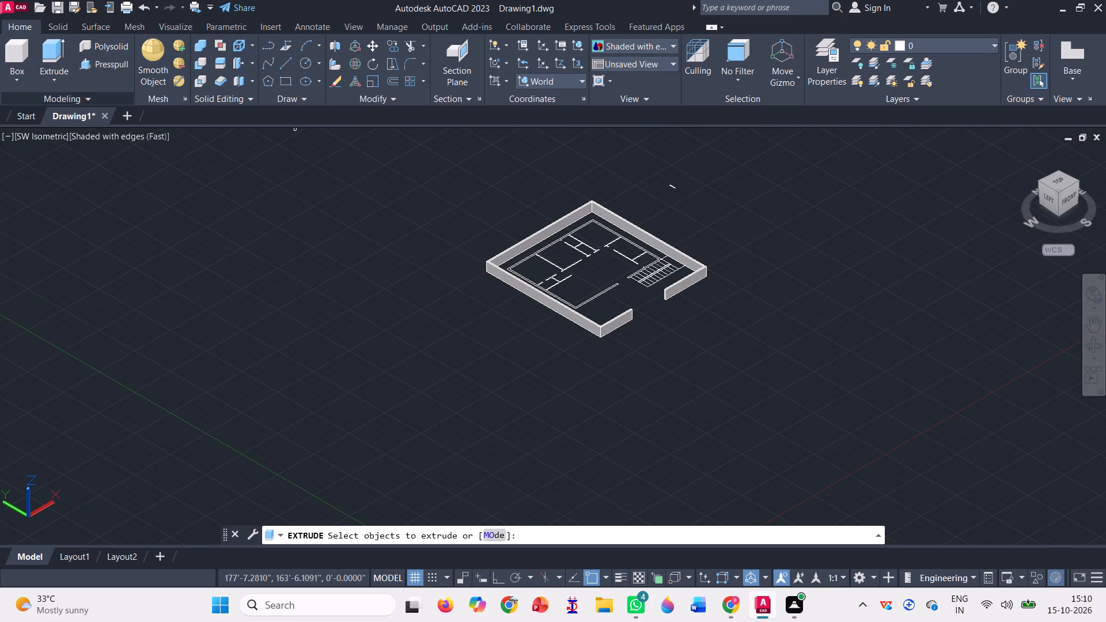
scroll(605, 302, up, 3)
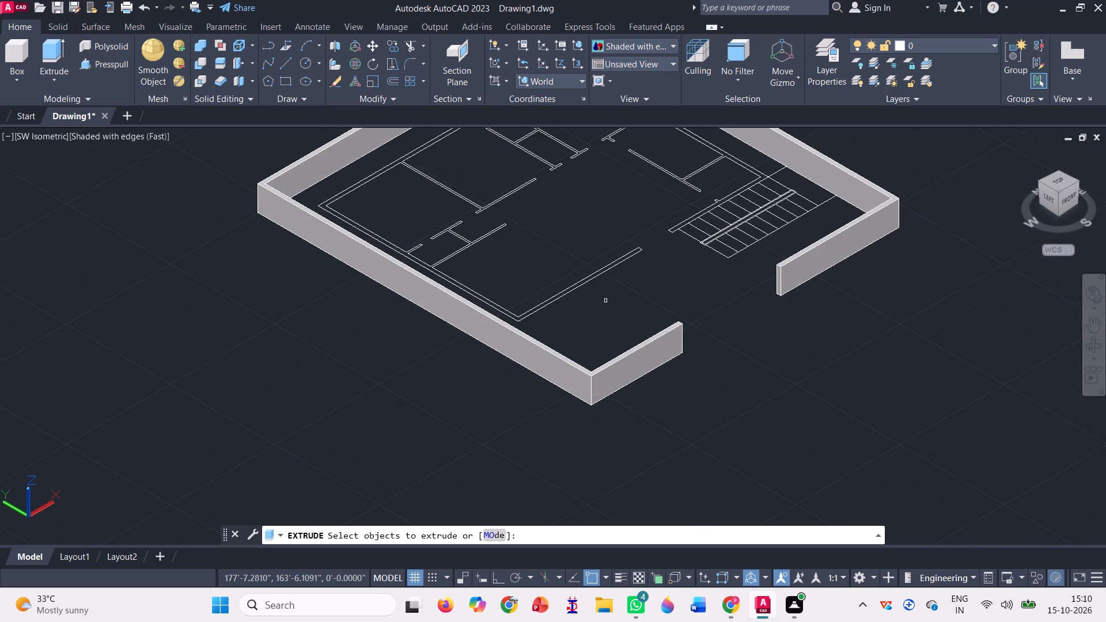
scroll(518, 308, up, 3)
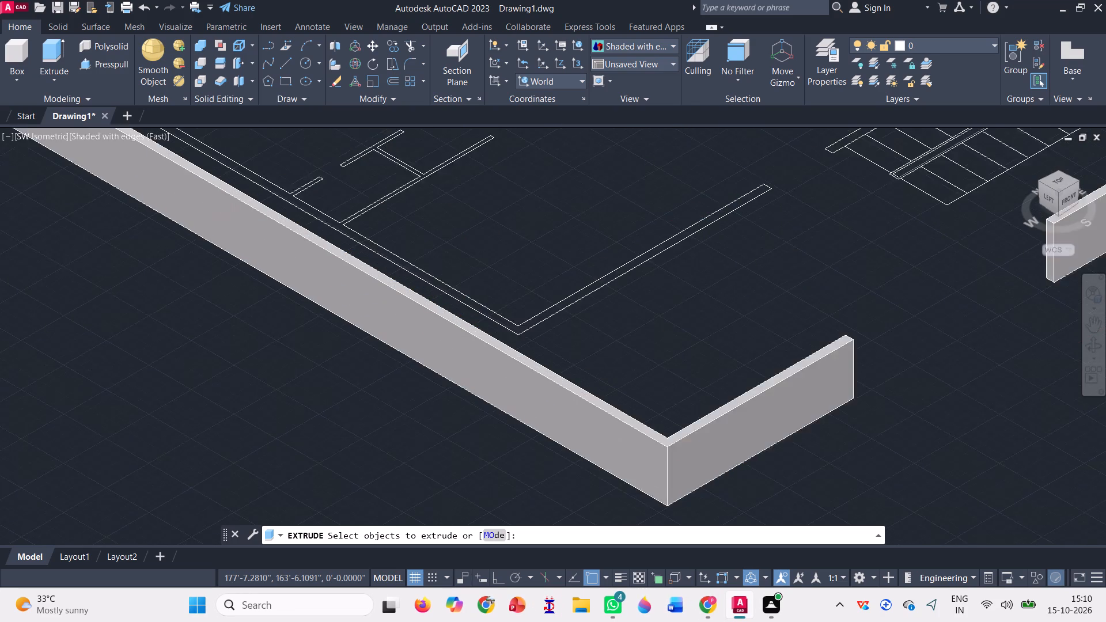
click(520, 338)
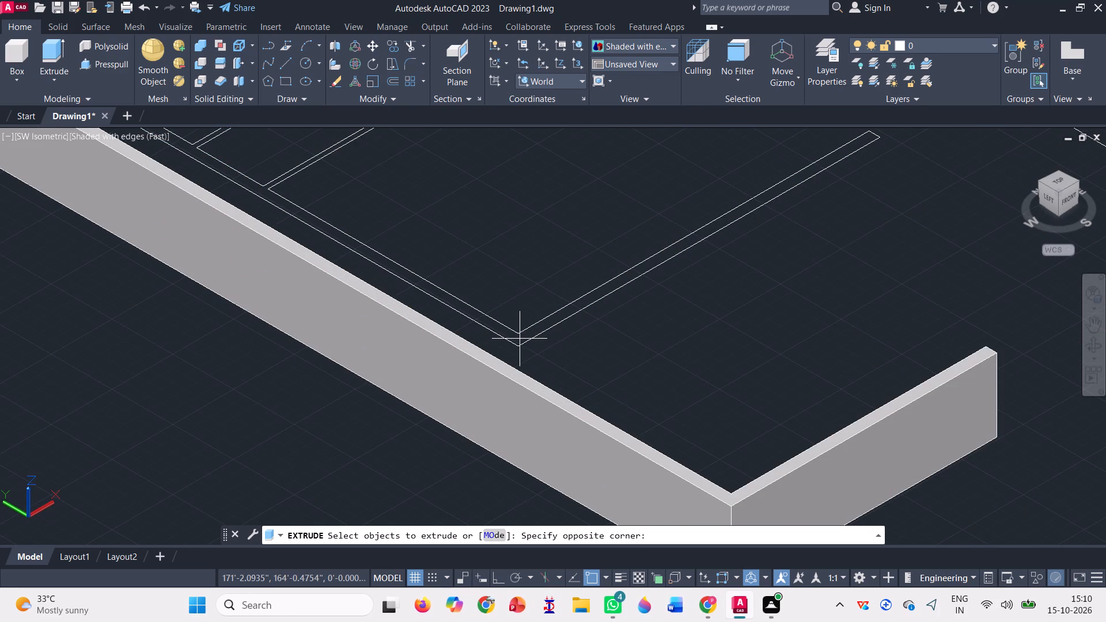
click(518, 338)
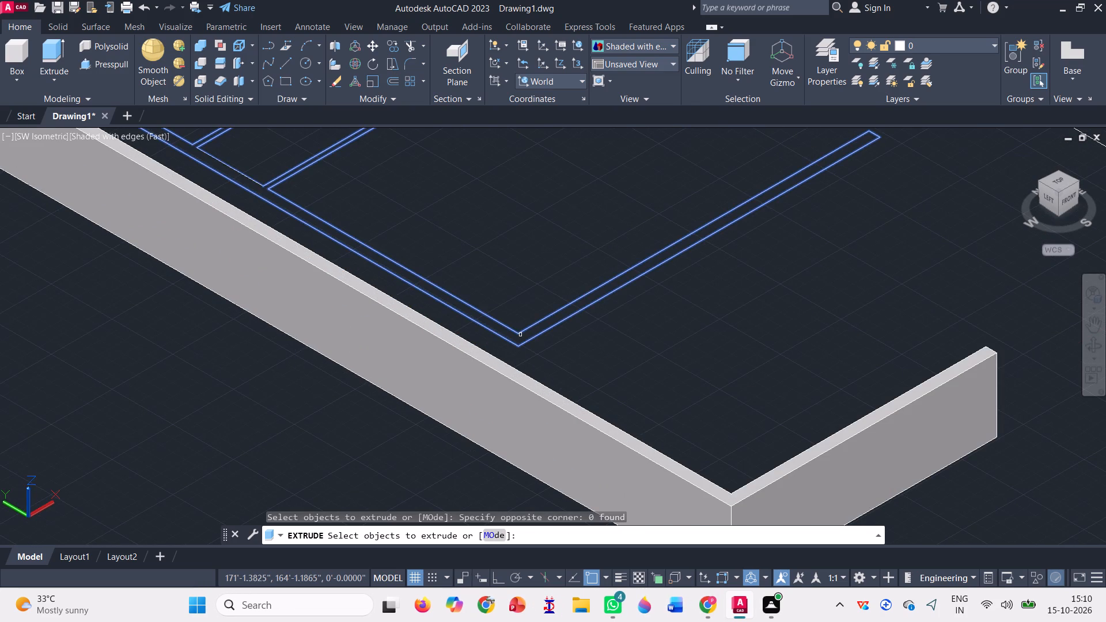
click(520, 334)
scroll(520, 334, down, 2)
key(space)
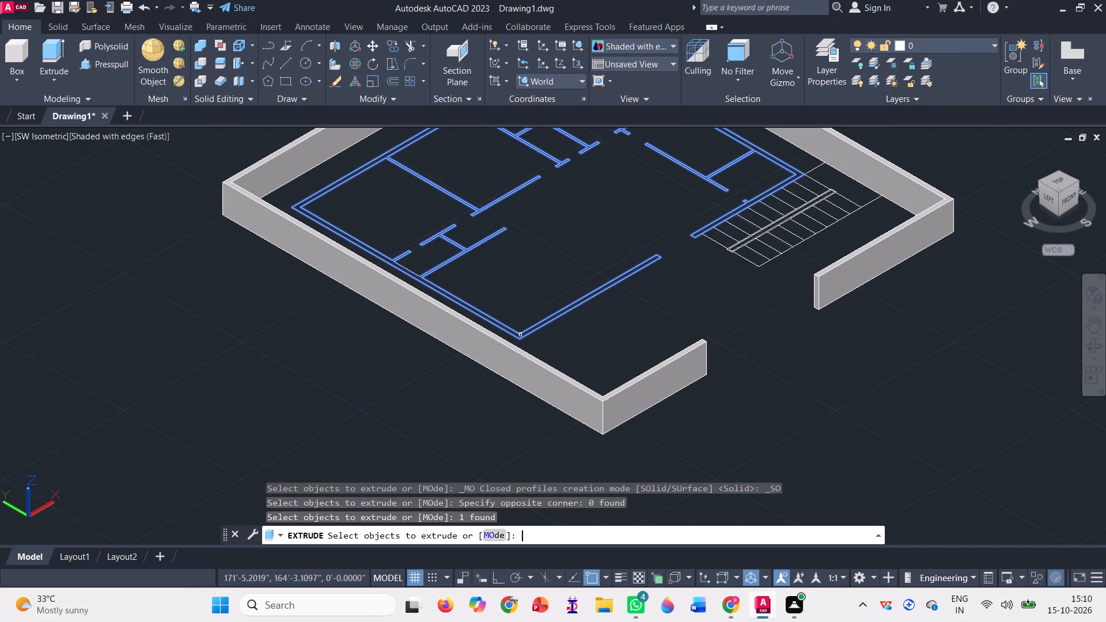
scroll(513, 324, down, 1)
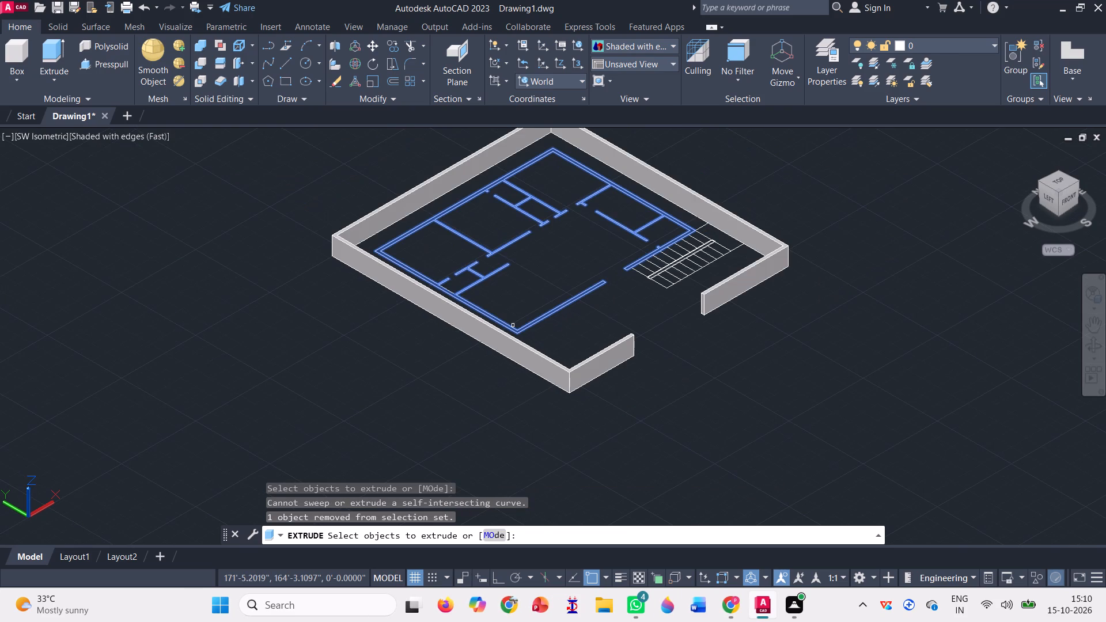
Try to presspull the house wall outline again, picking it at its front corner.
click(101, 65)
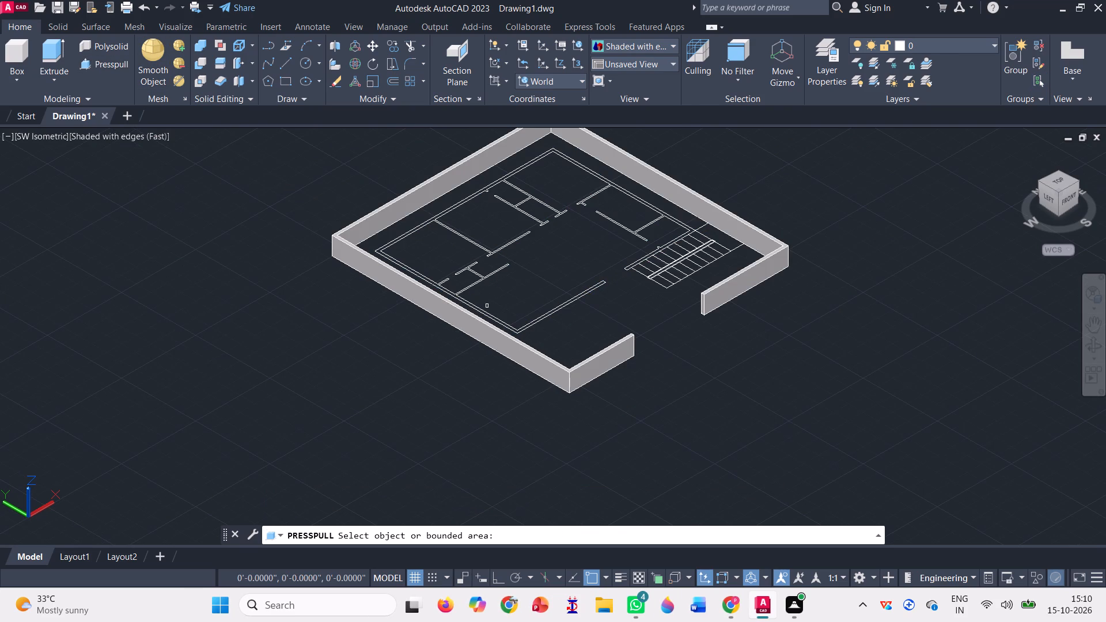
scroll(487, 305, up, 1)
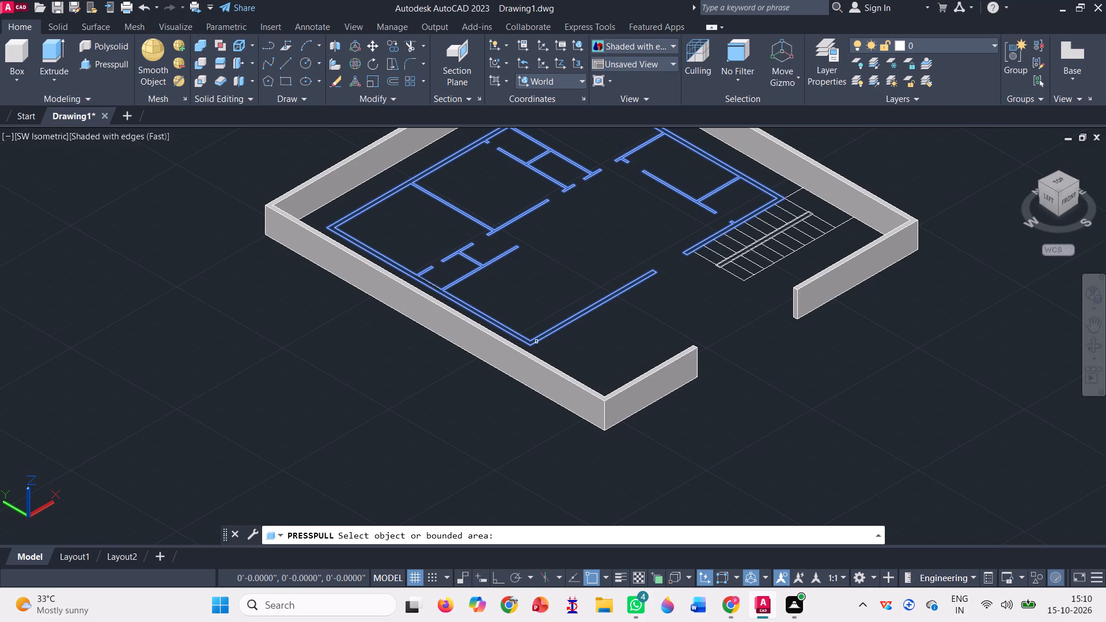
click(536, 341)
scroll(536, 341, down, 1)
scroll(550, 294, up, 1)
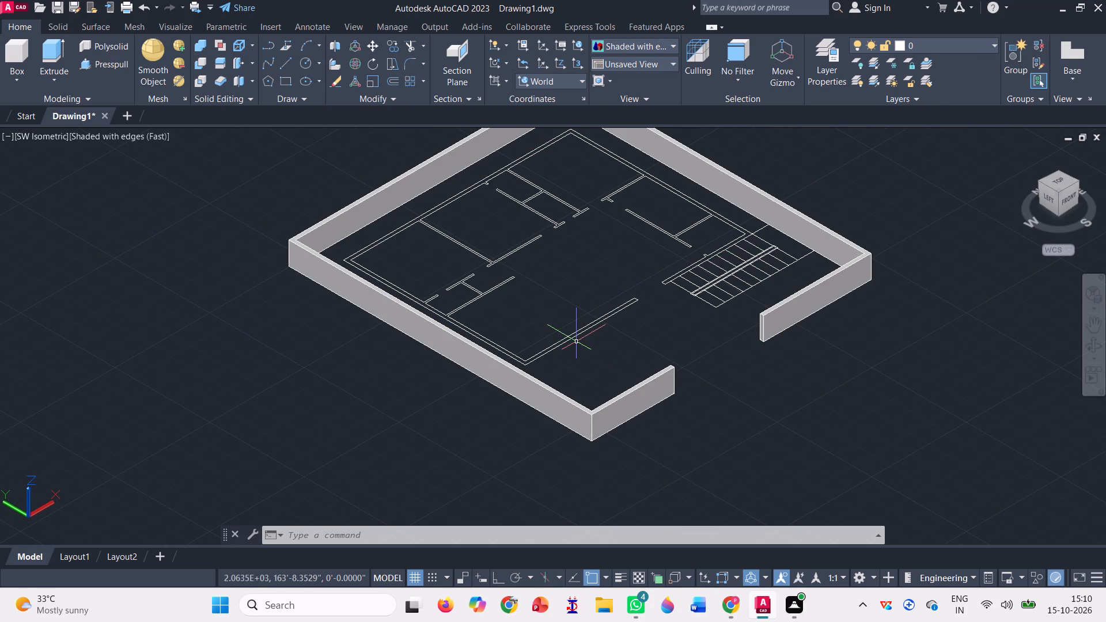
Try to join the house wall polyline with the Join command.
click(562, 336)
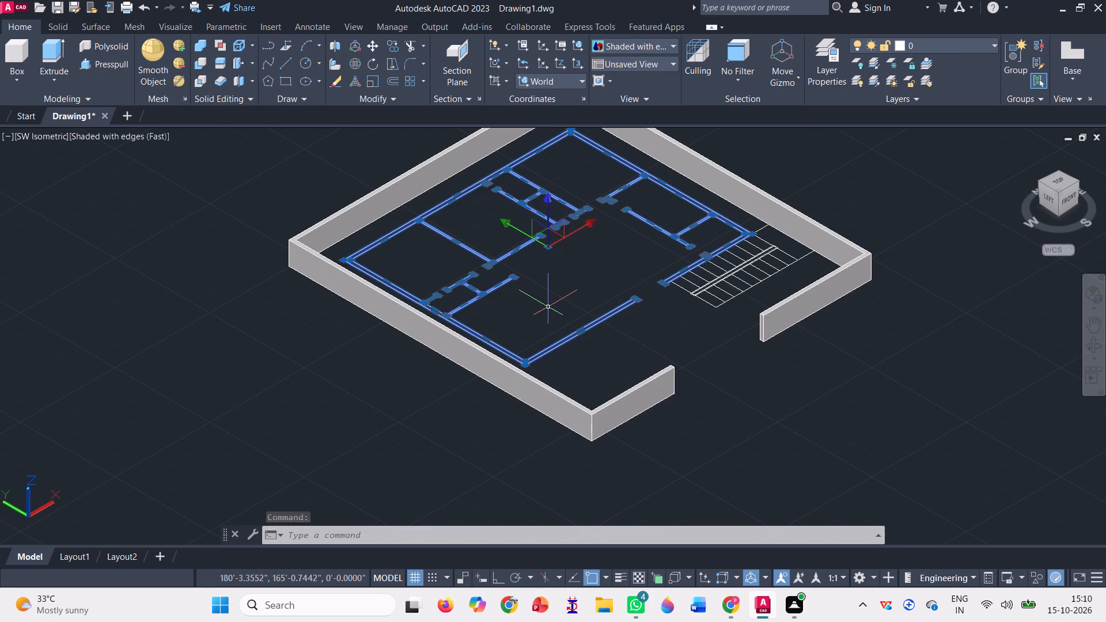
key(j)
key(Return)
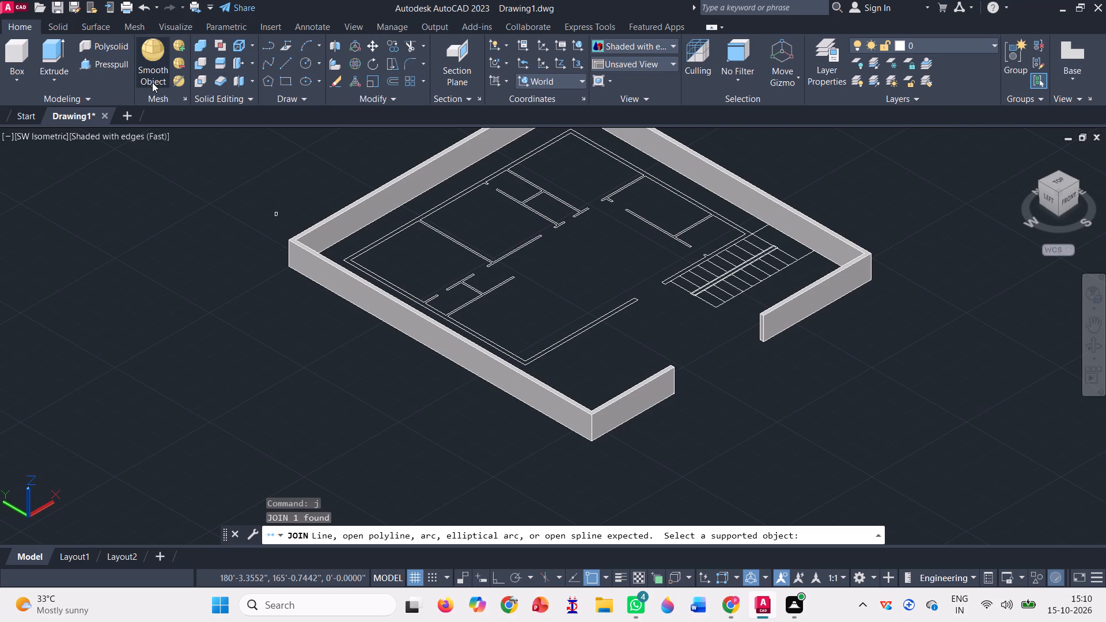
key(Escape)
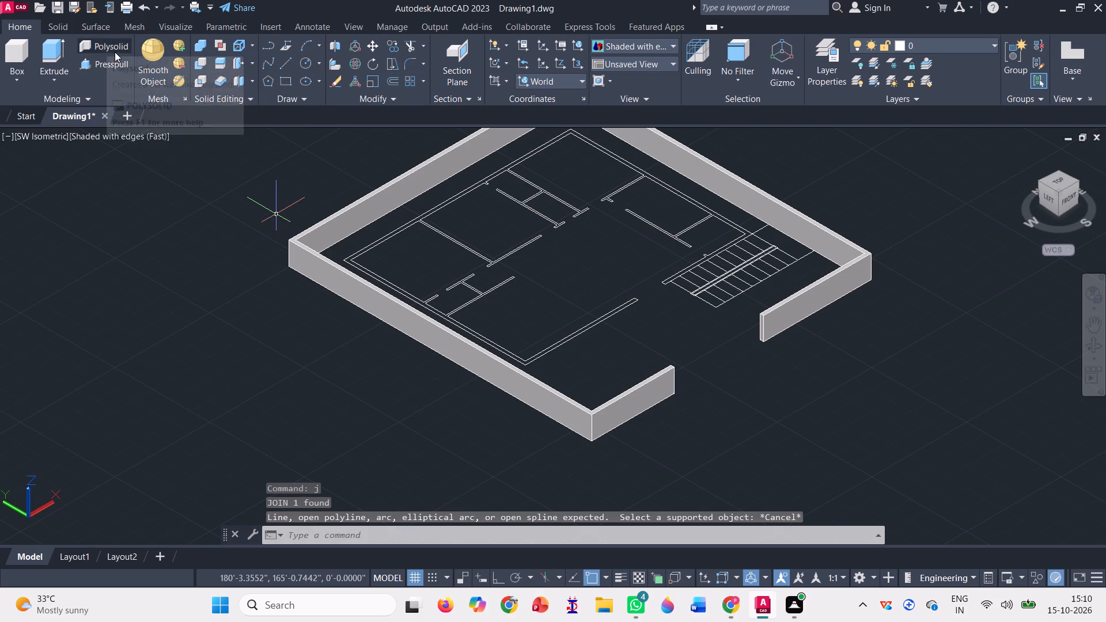
Presspull the area between the double lines of the house walls to a height of 7'.
click(119, 65)
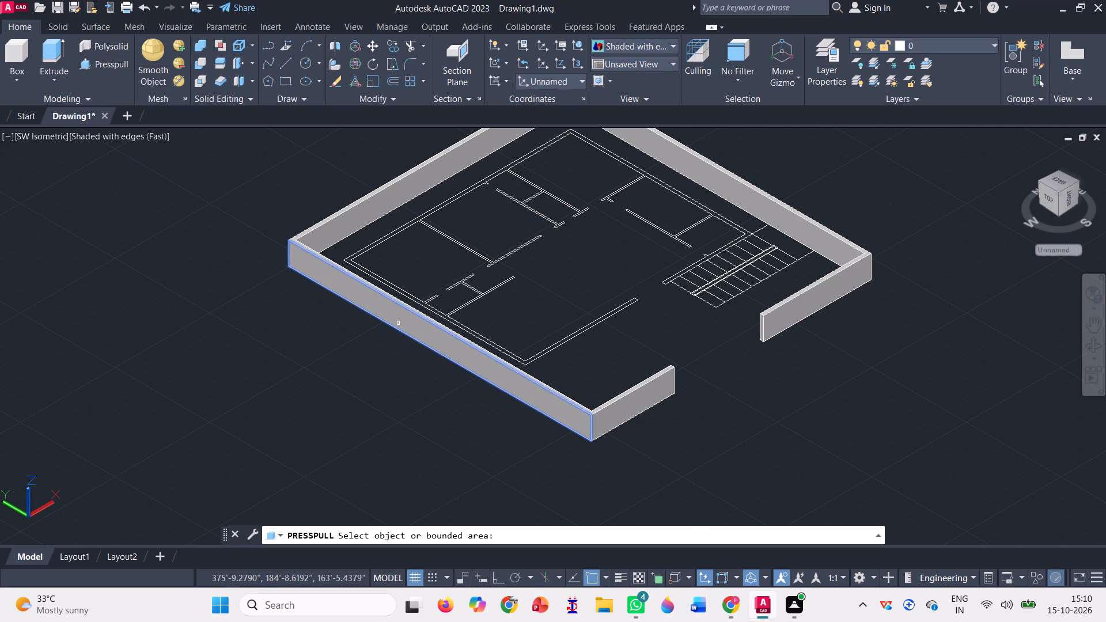
scroll(495, 355, up, 3)
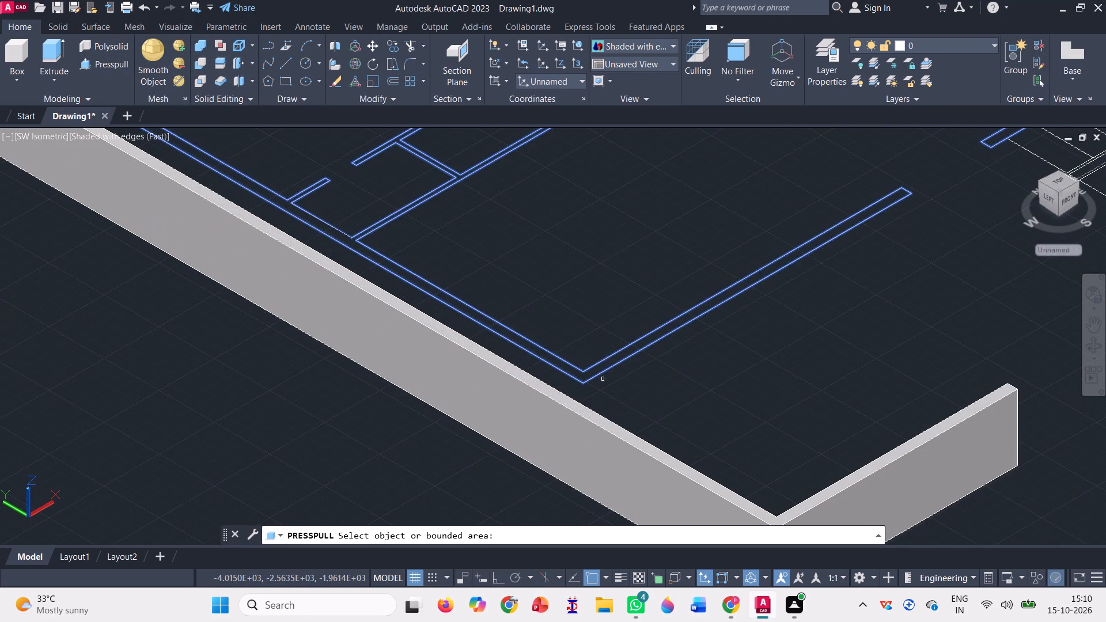
scroll(603, 378, up, 1)
click(588, 370)
scroll(588, 370, down, 2)
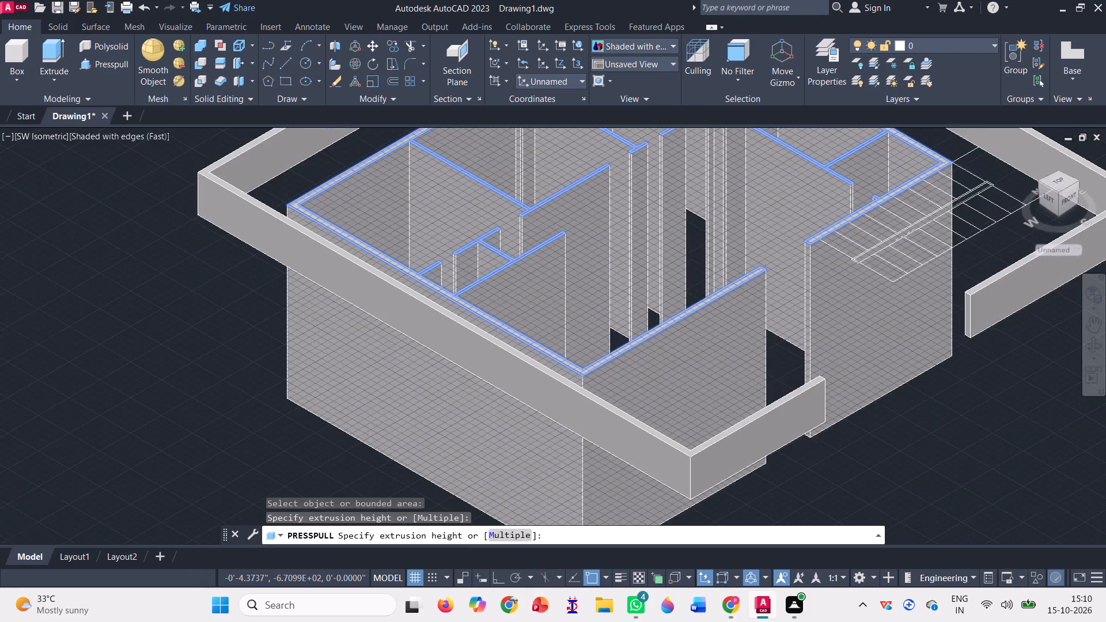
scroll(588, 370, down, 2)
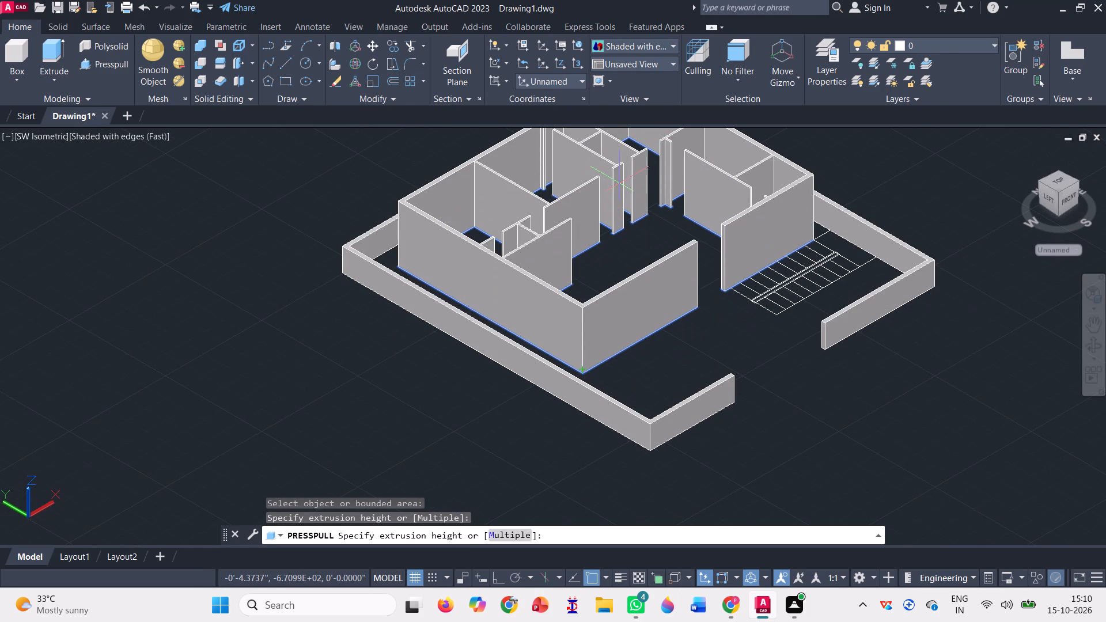
key(7)
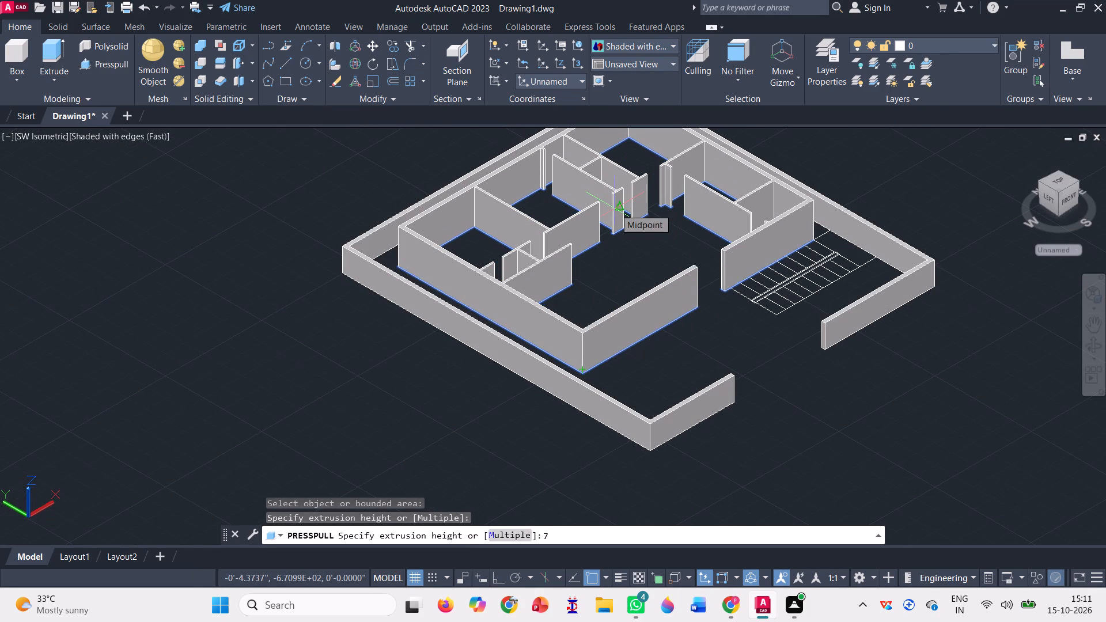
key(apostrophe)
key(Return)
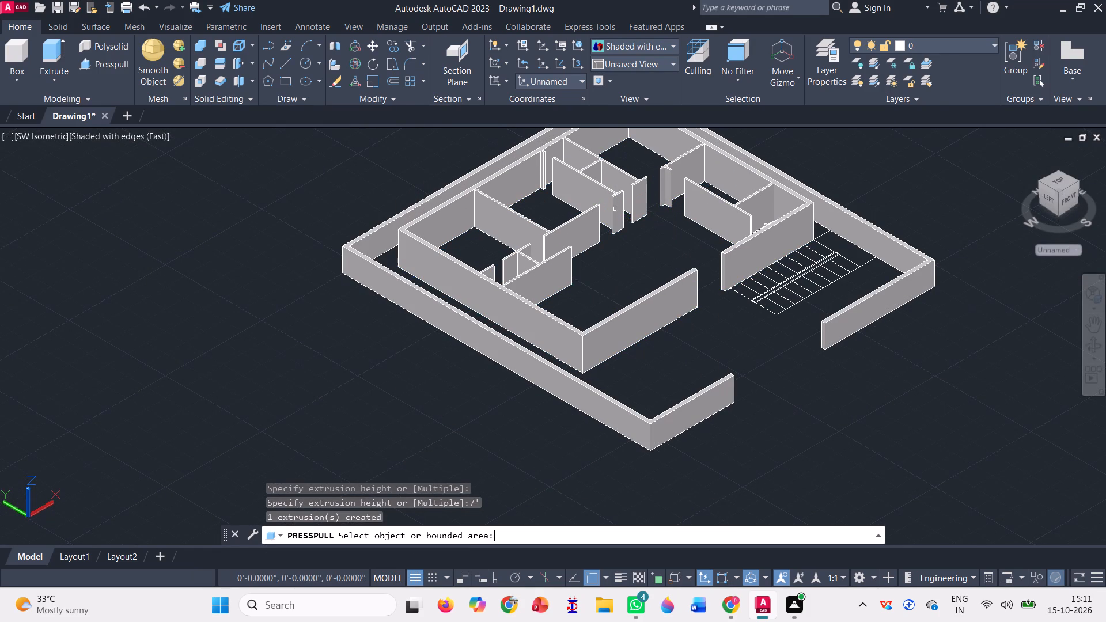
scroll(355, 302, down, 1)
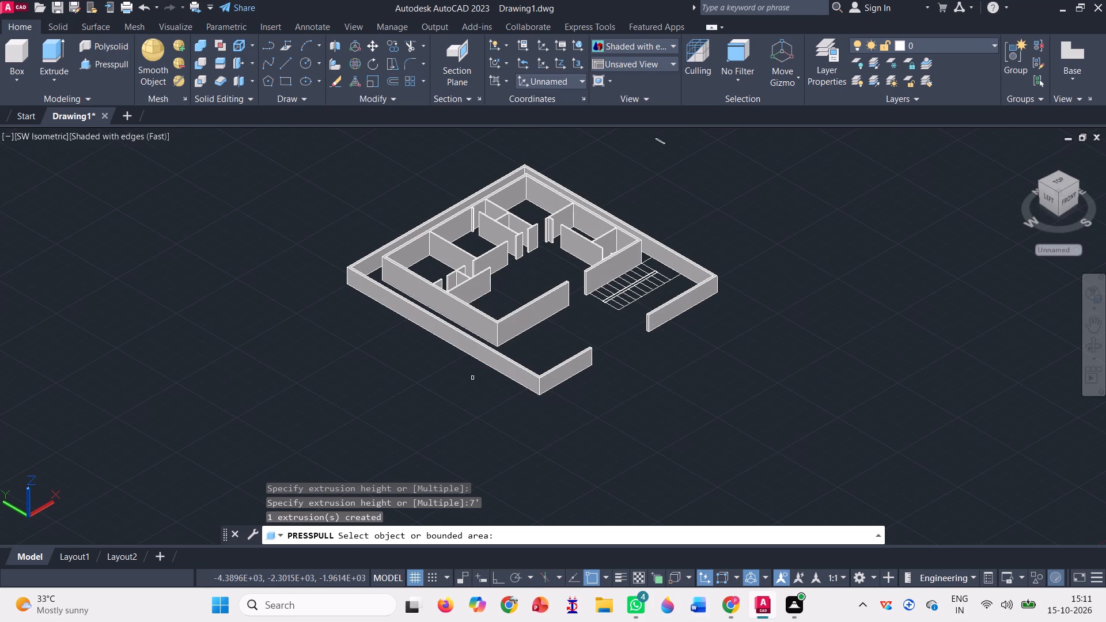
key(Escape)
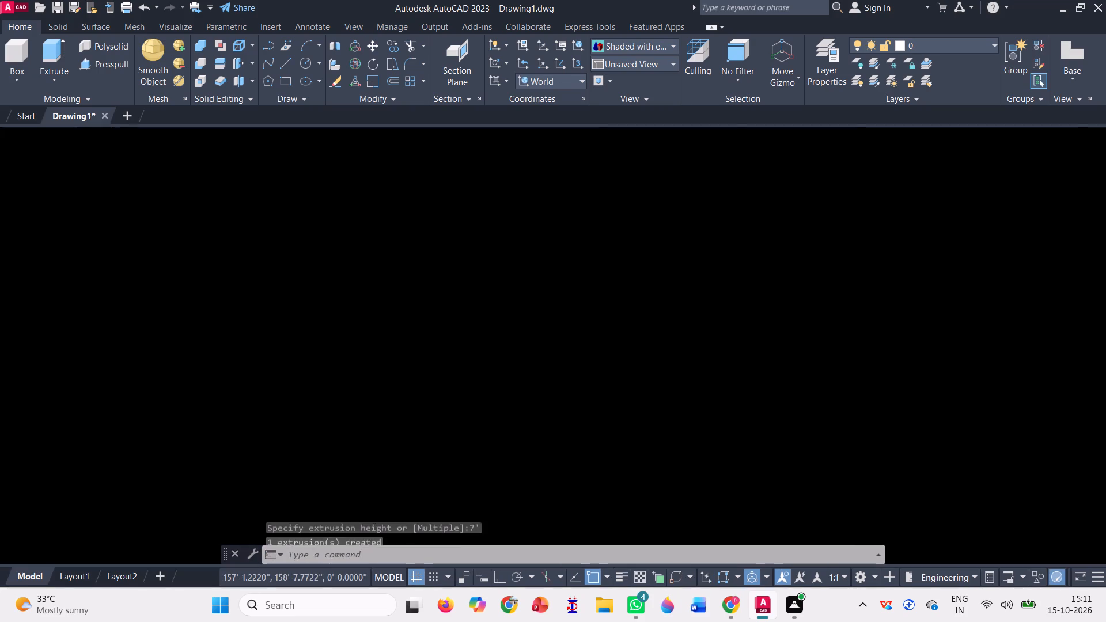
Move the boundary wall and house wall solids clear of the plan linework, using the boundary wall's front bottom corner as base point.
click(372, 45)
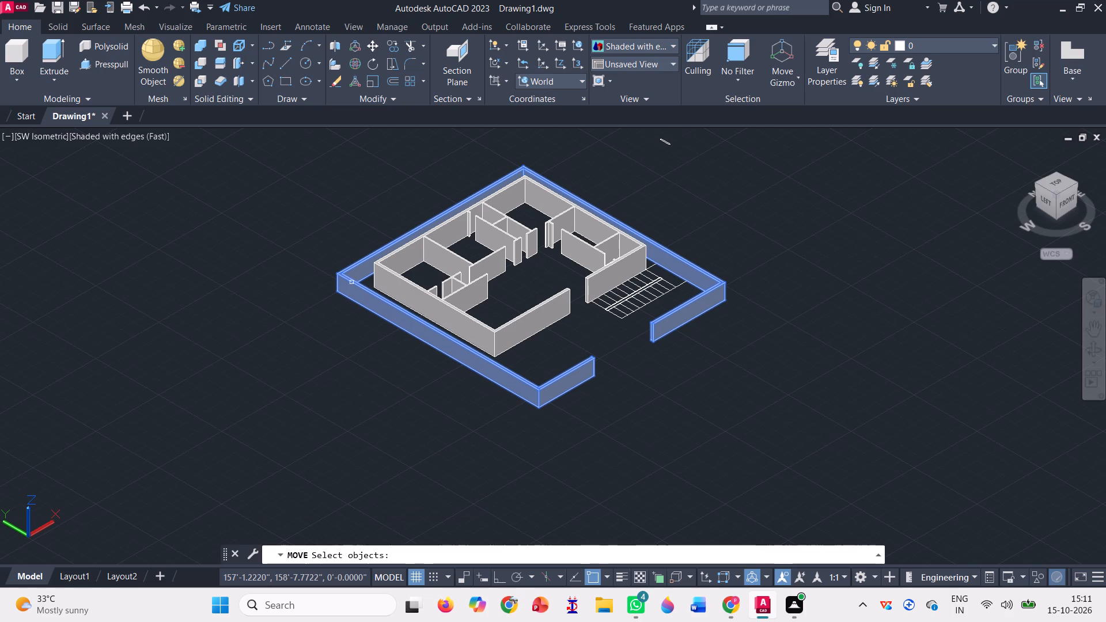
click(449, 304)
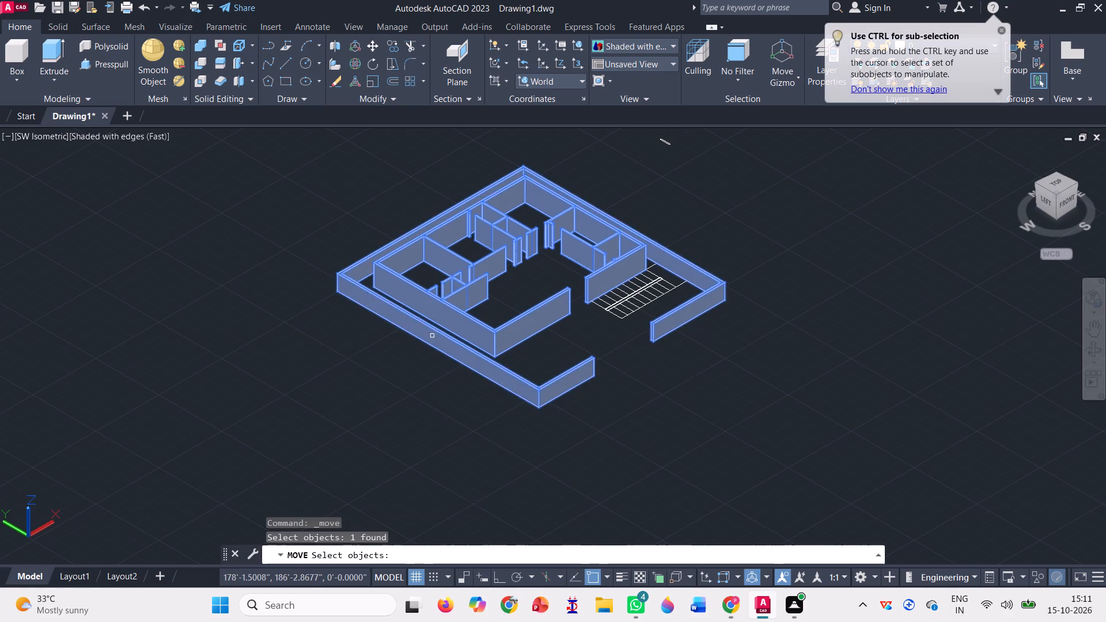
click(444, 340)
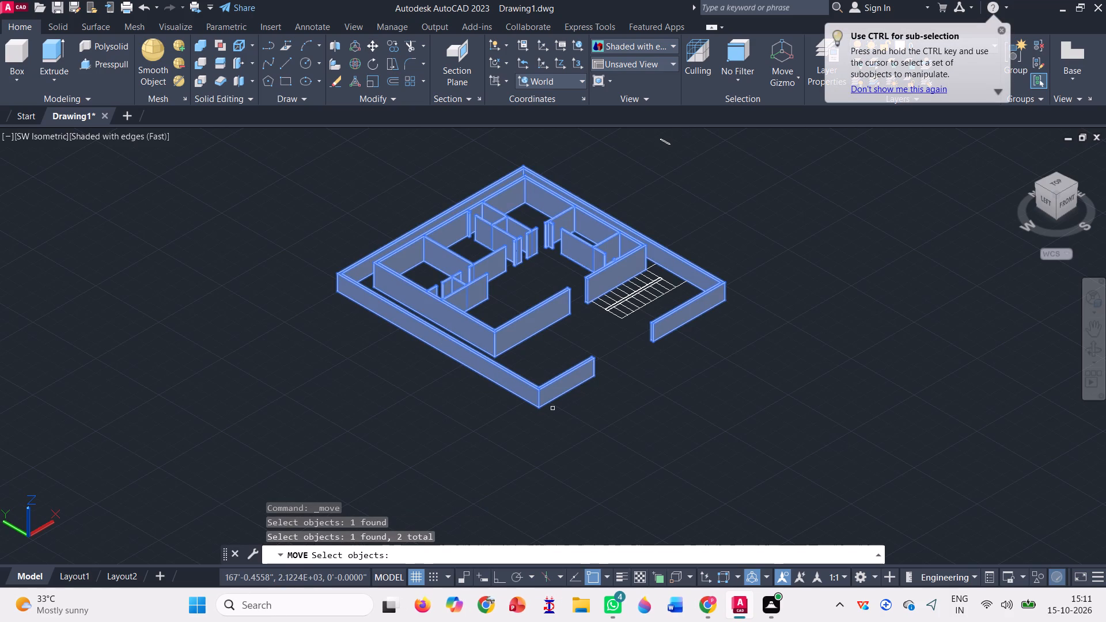
key(space)
scroll(540, 409, up, 2)
click(541, 410)
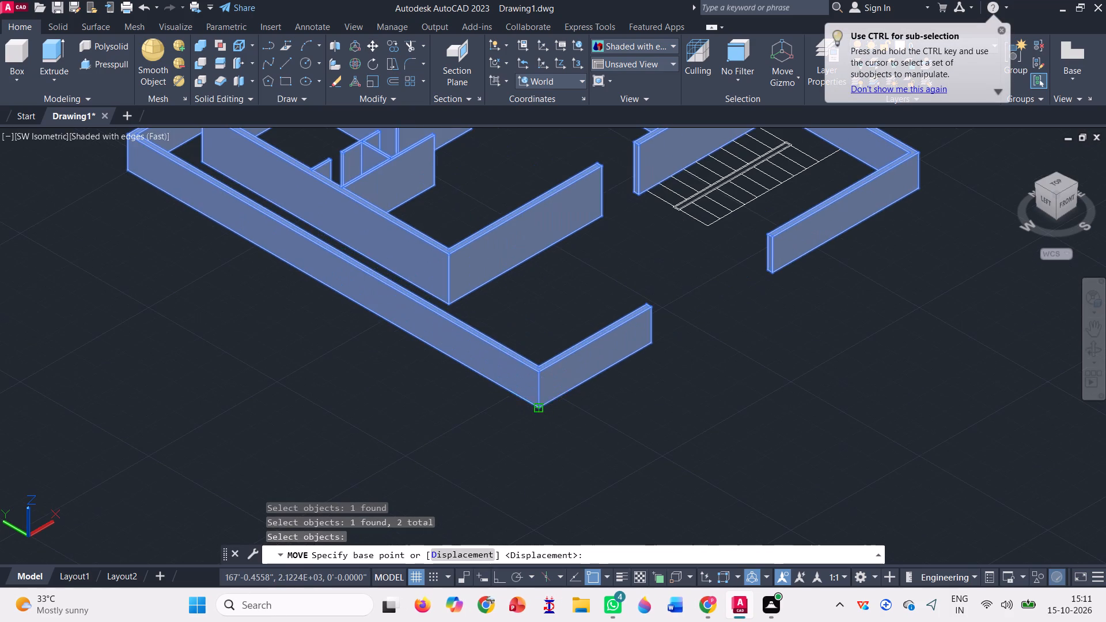
scroll(705, 328, down, 2)
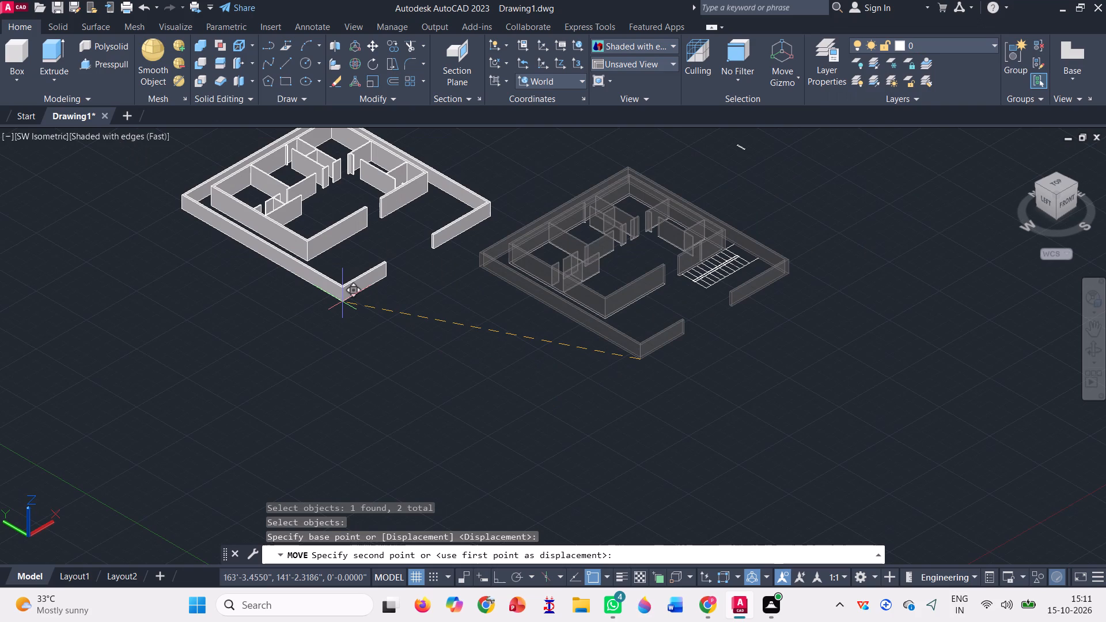
click(353, 287)
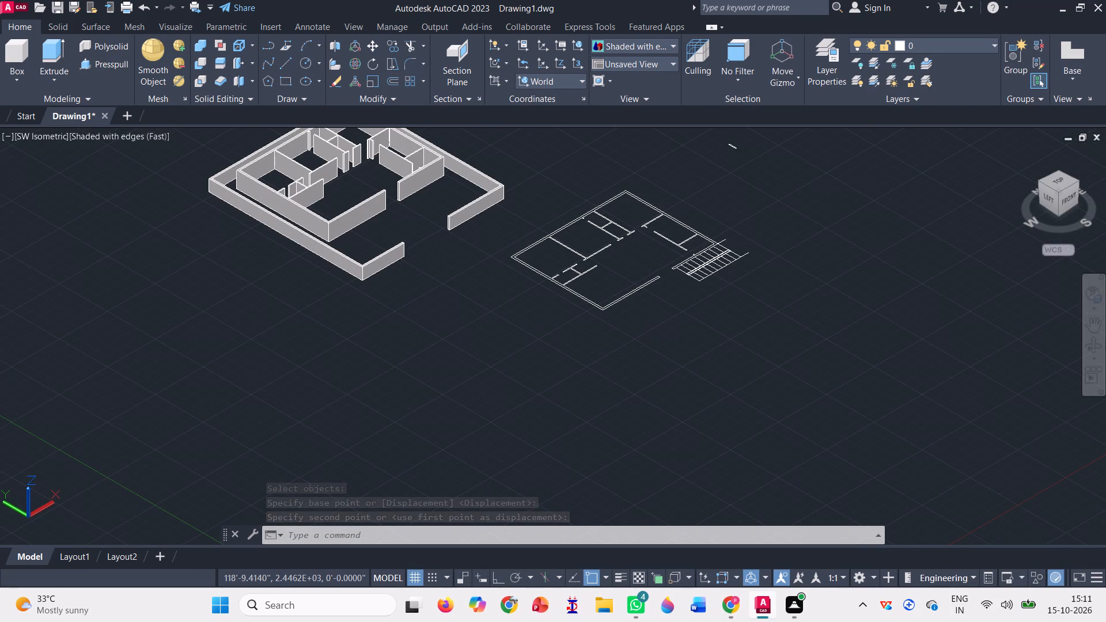
Orbit around the wall solids and the flat plan to examine the model beside its linework.
click(1089, 347)
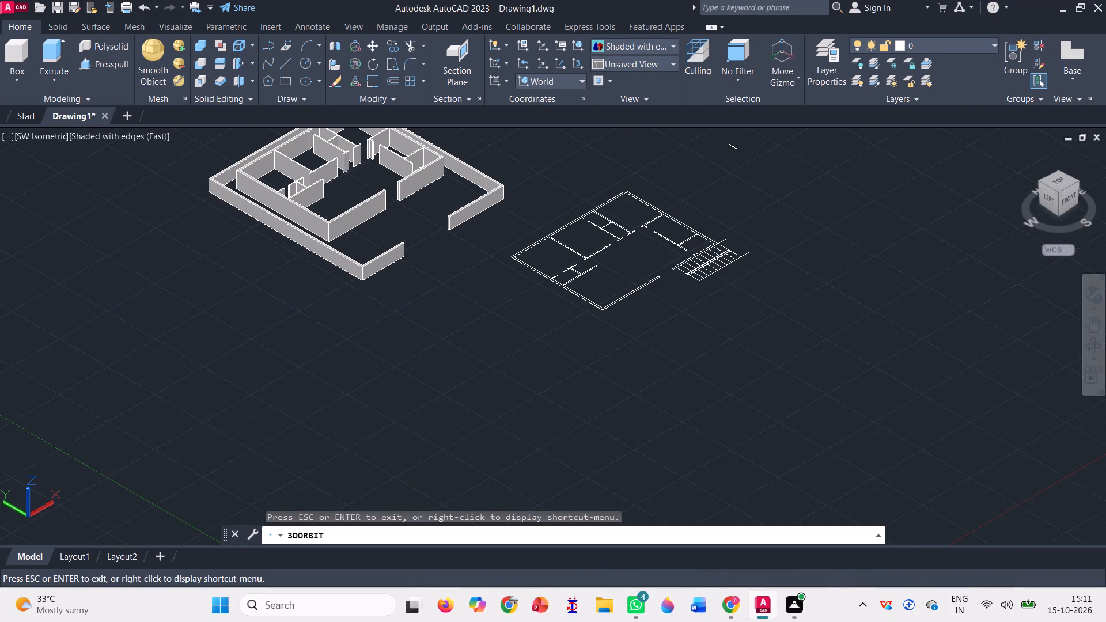
drag(607, 461, 579, 457)
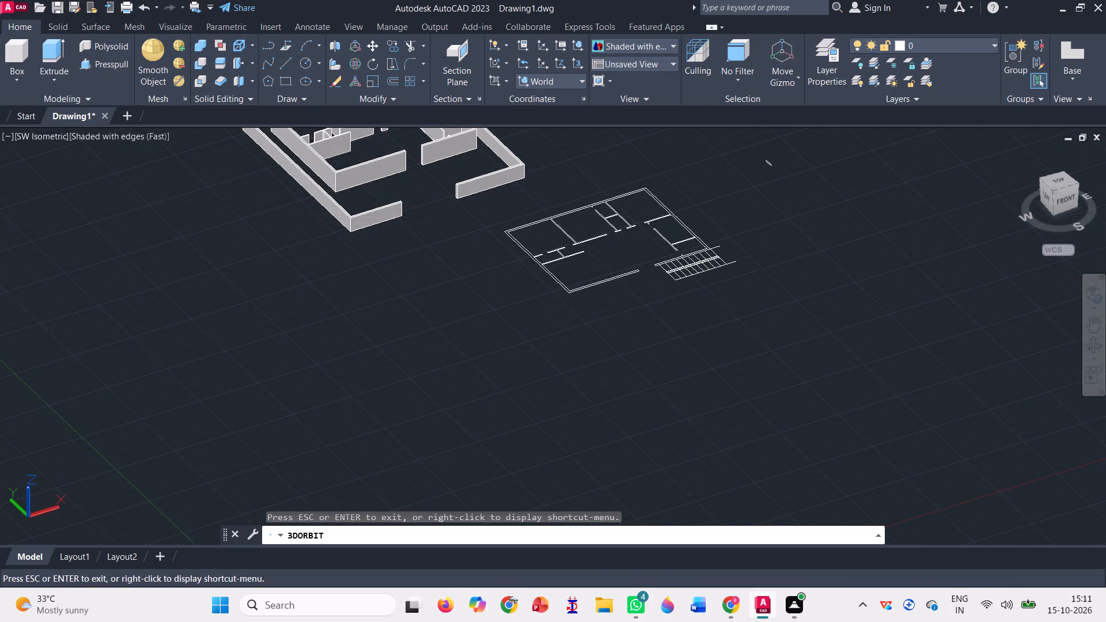
scroll(725, 409, down, 3)
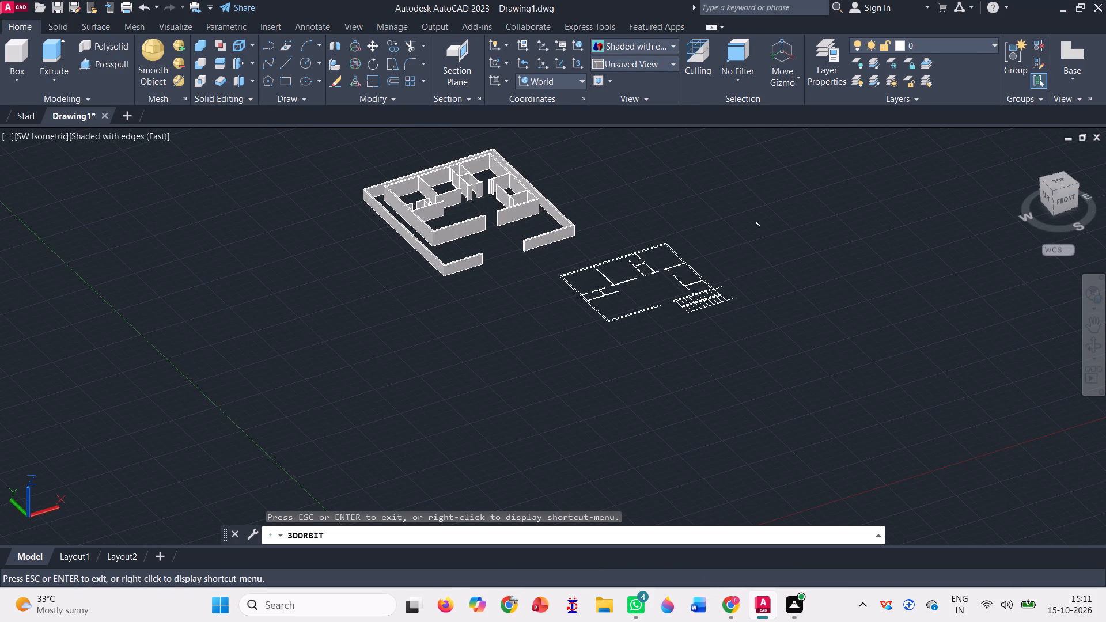
drag(391, 321, 427, 332)
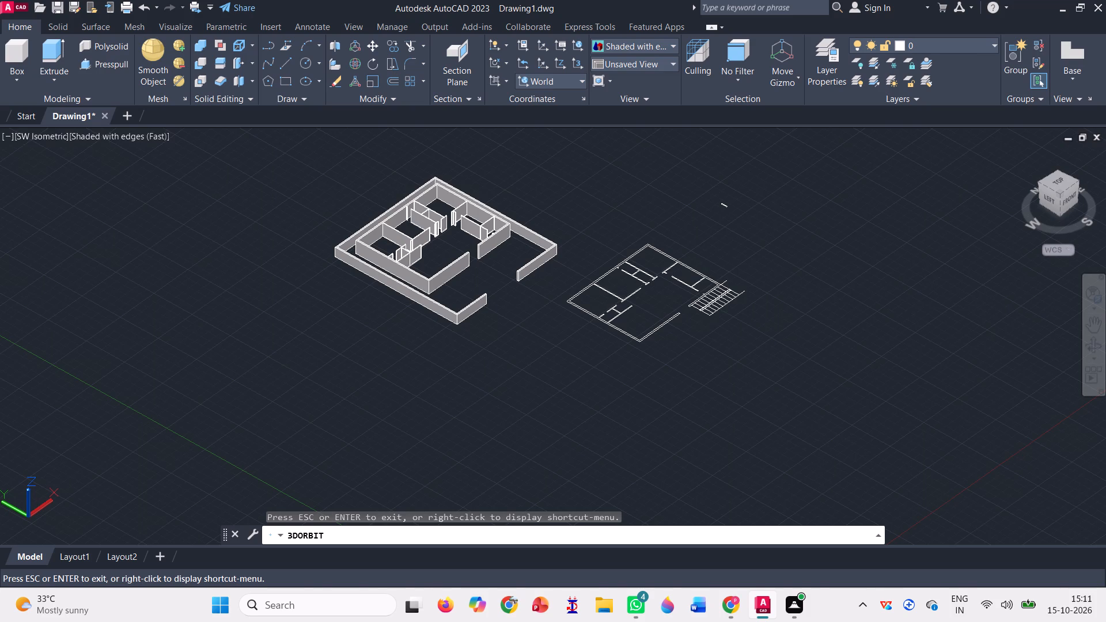
key(Escape)
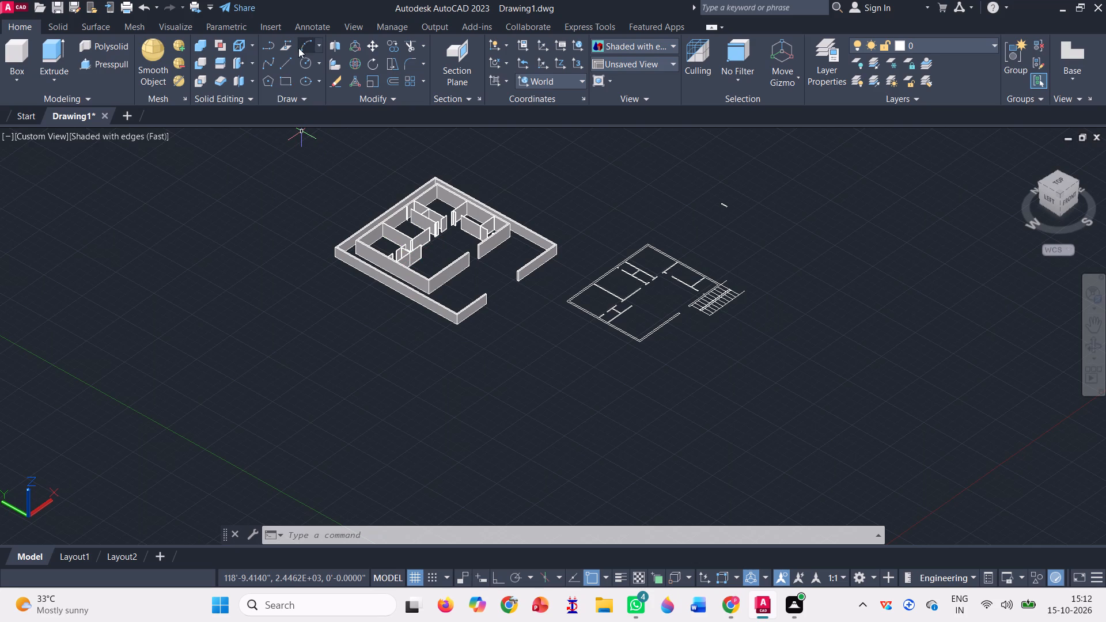
click(291, 77)
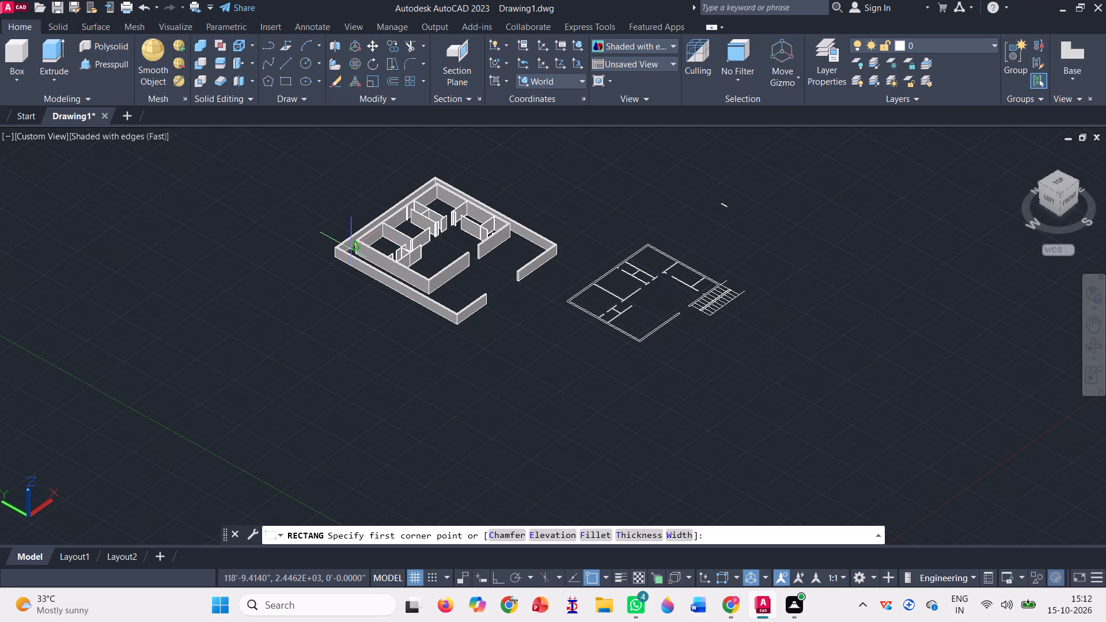
key(Escape)
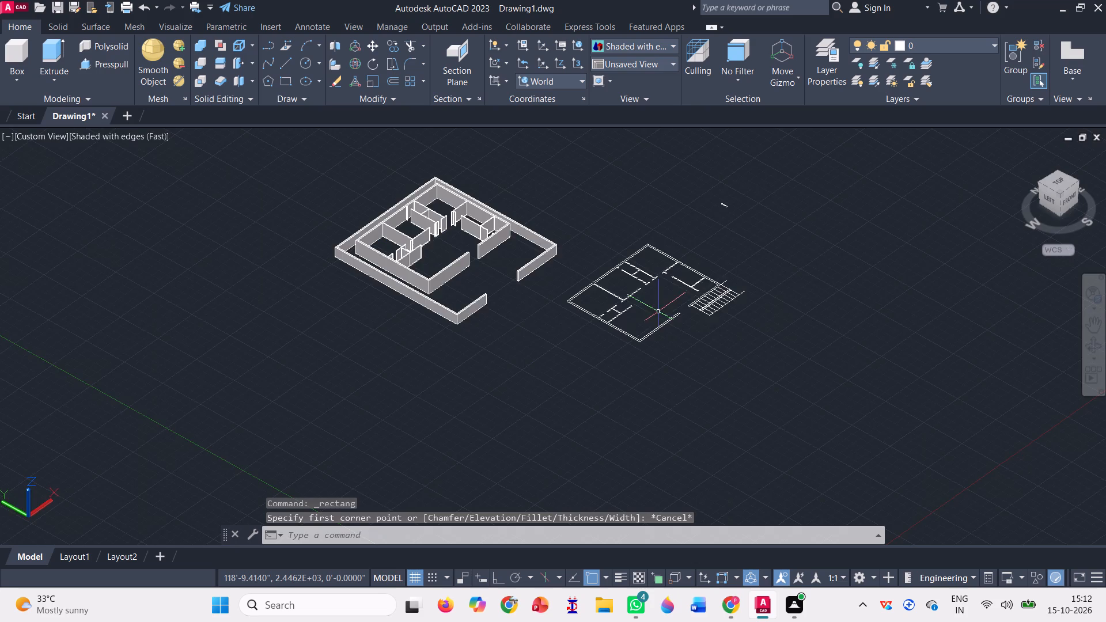
scroll(662, 312, up, 2)
scroll(635, 345, down, 1)
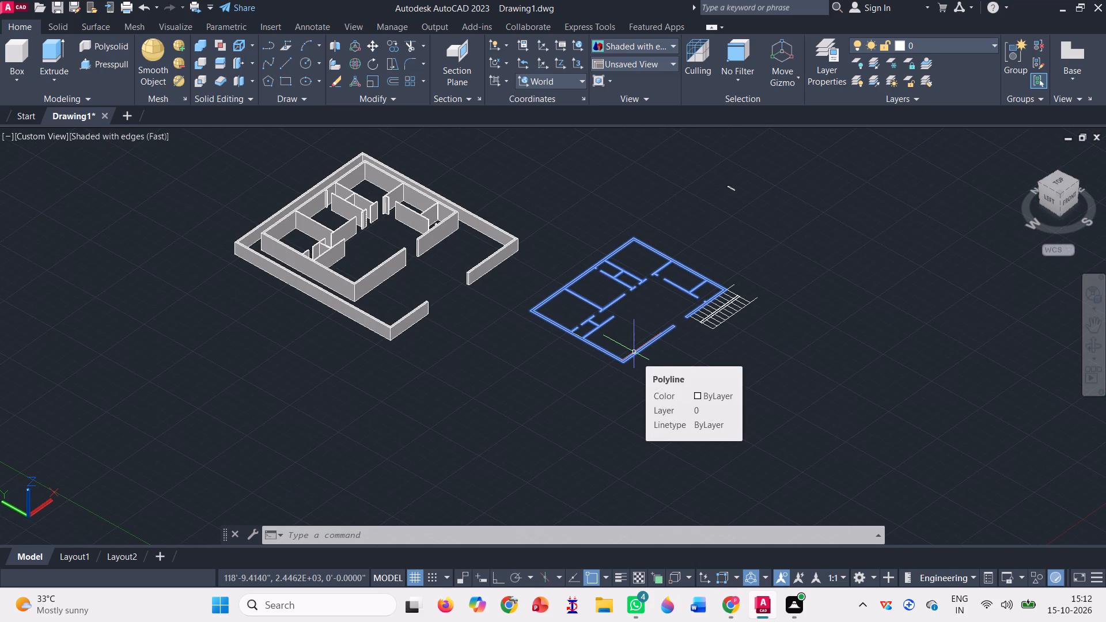
scroll(716, 318, down, 1)
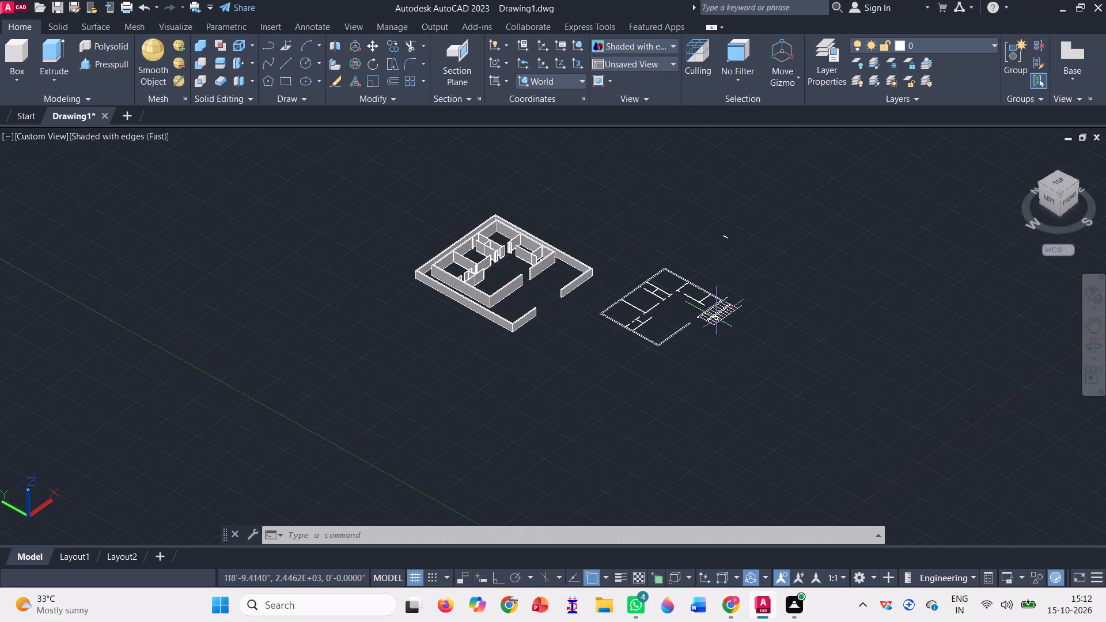
scroll(534, 320, up, 2)
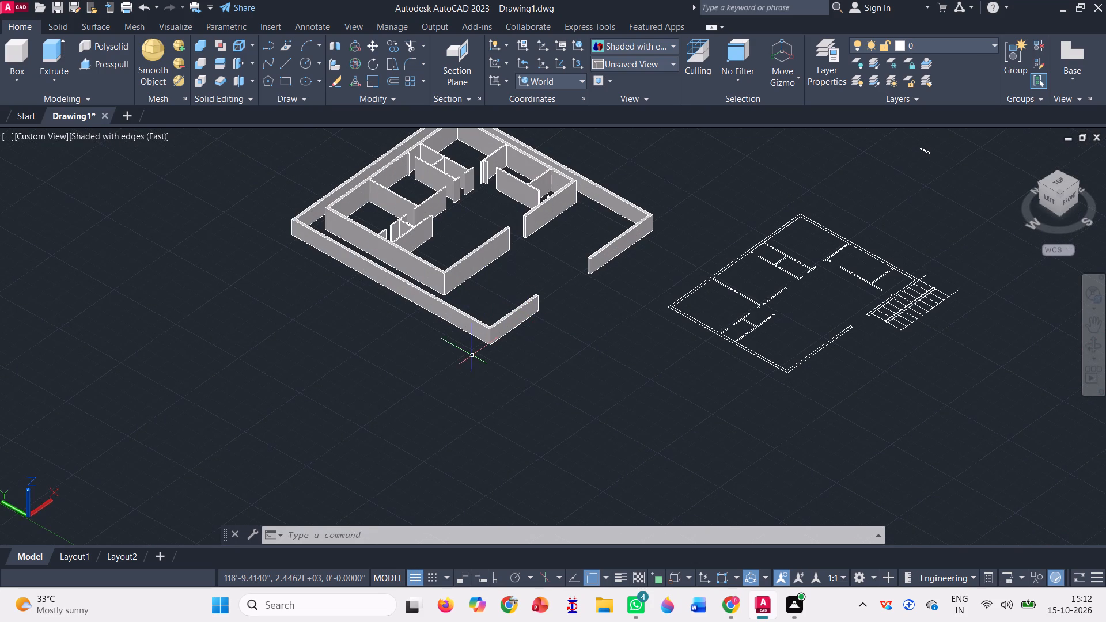
scroll(472, 355, down, 1)
Select the house wall and boundary wall solids and raise them together along the Z axis.
click(468, 301)
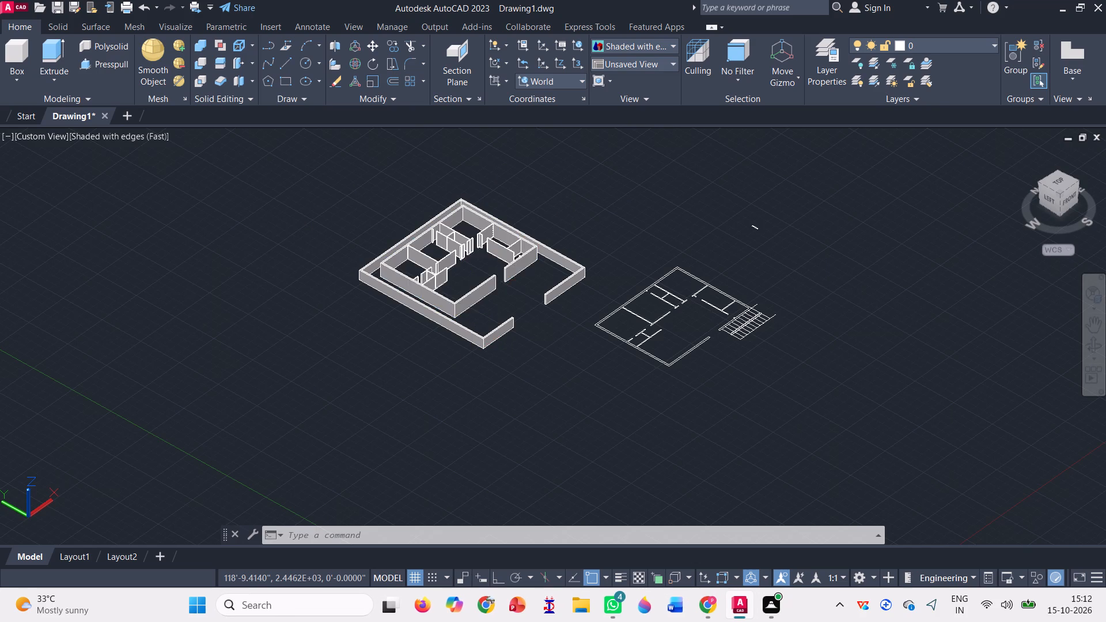
scroll(471, 329, up, 2)
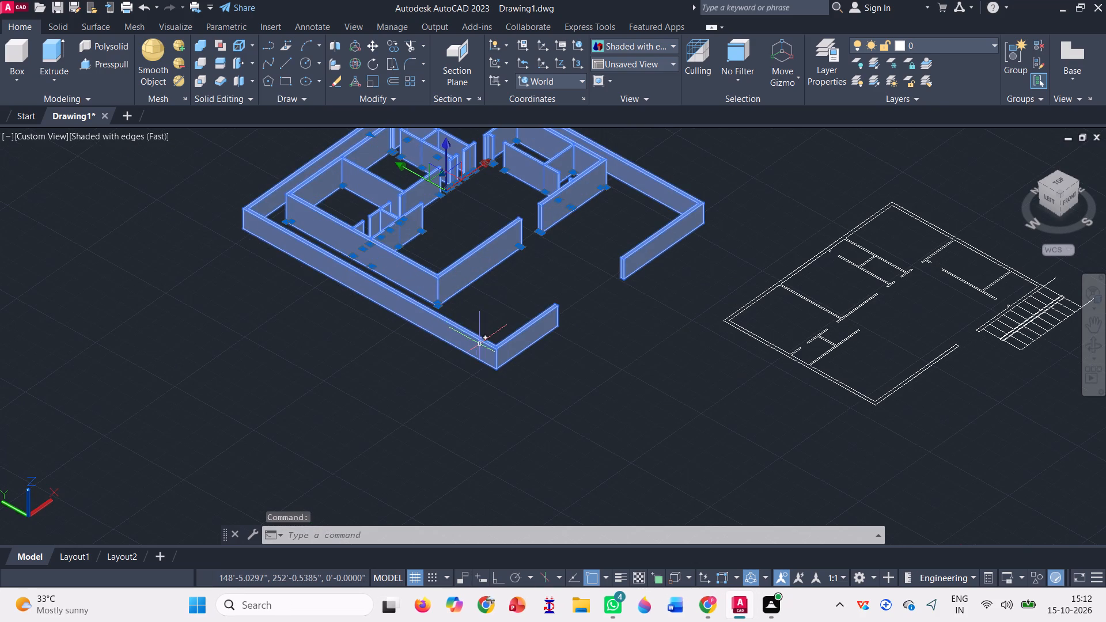
click(480, 343)
scroll(477, 367, down, 2)
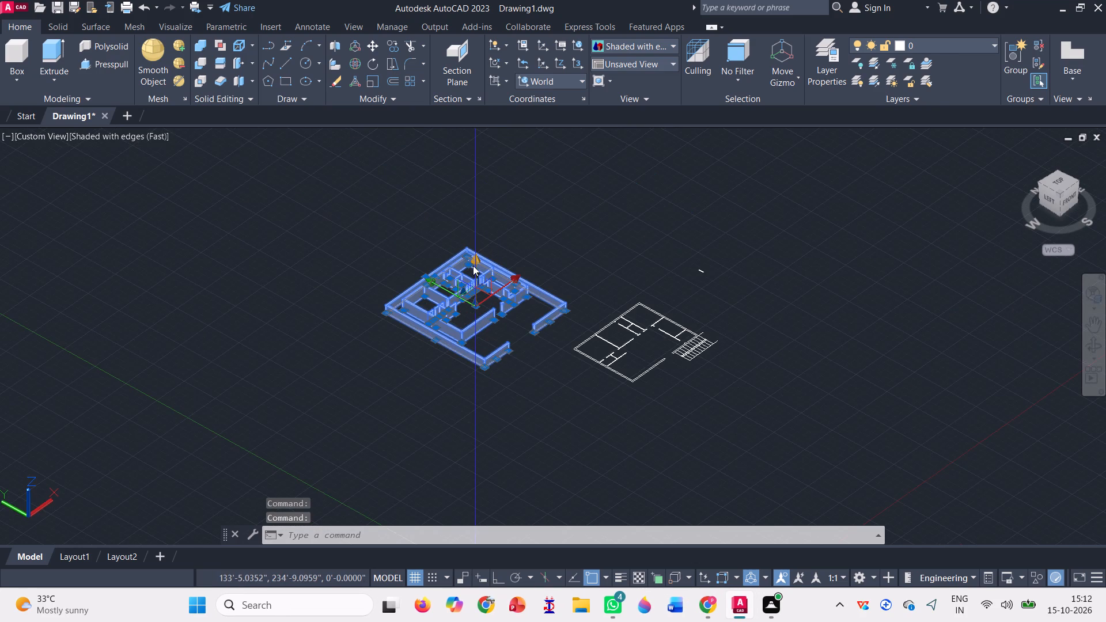
drag(475, 264, 476, 305)
click(510, 241)
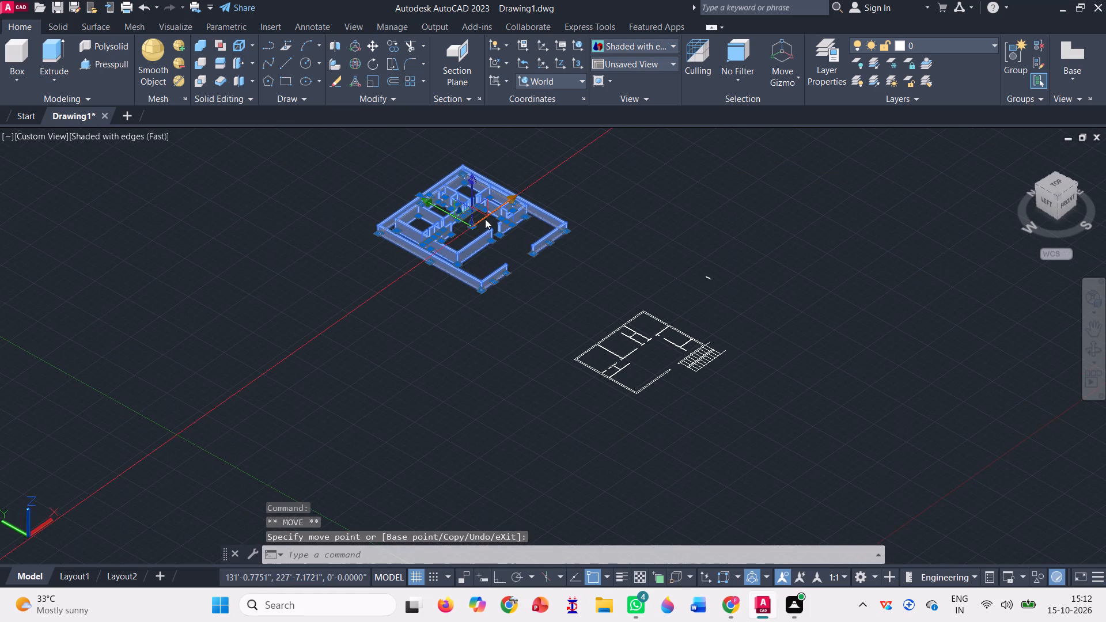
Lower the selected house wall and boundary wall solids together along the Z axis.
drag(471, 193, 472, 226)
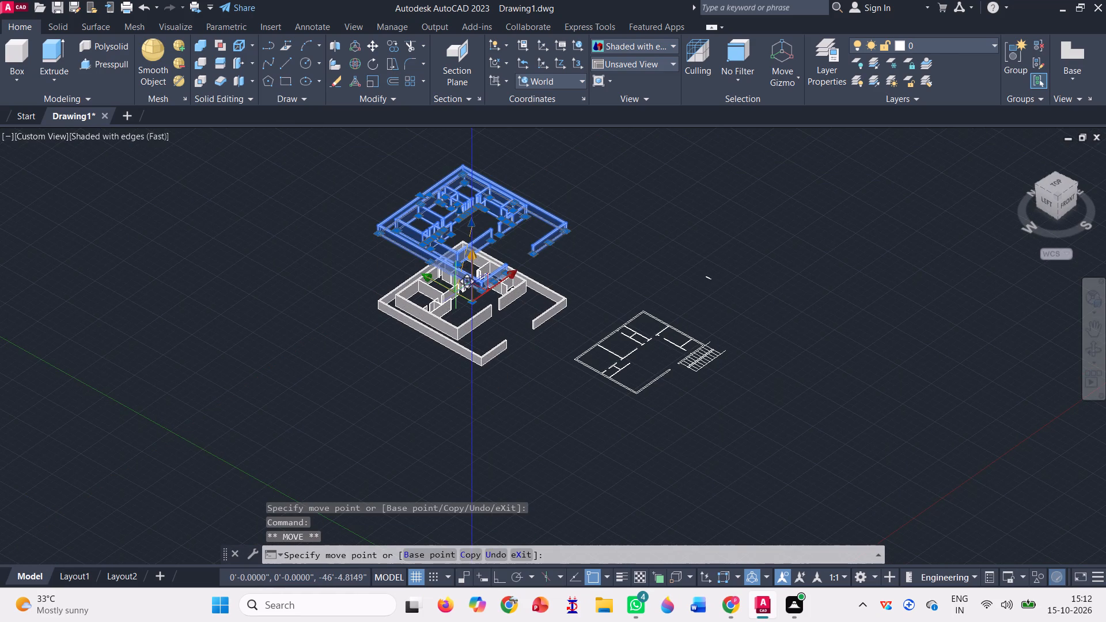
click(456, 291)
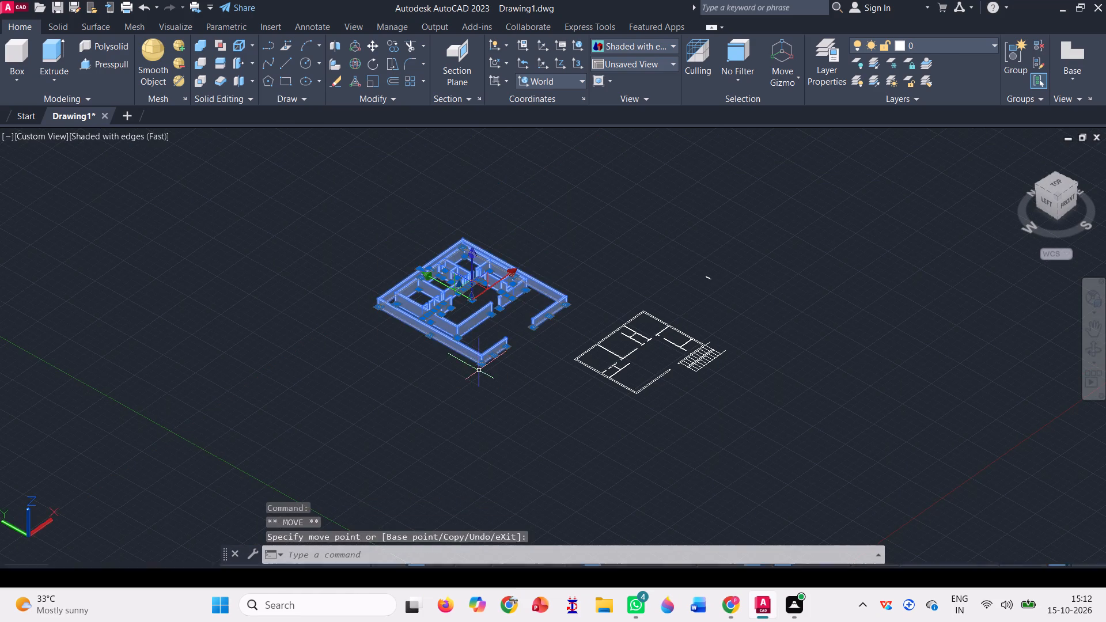
Undo the vertical moves of the house wall and boundary wall solids.
key(ctrl+z)
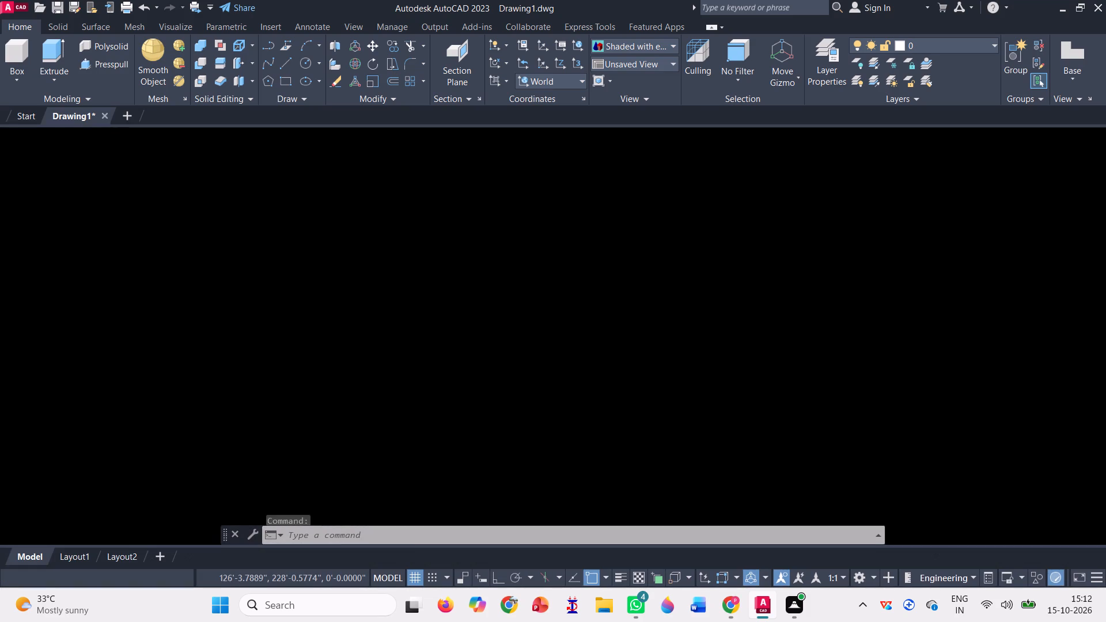
click(479, 370)
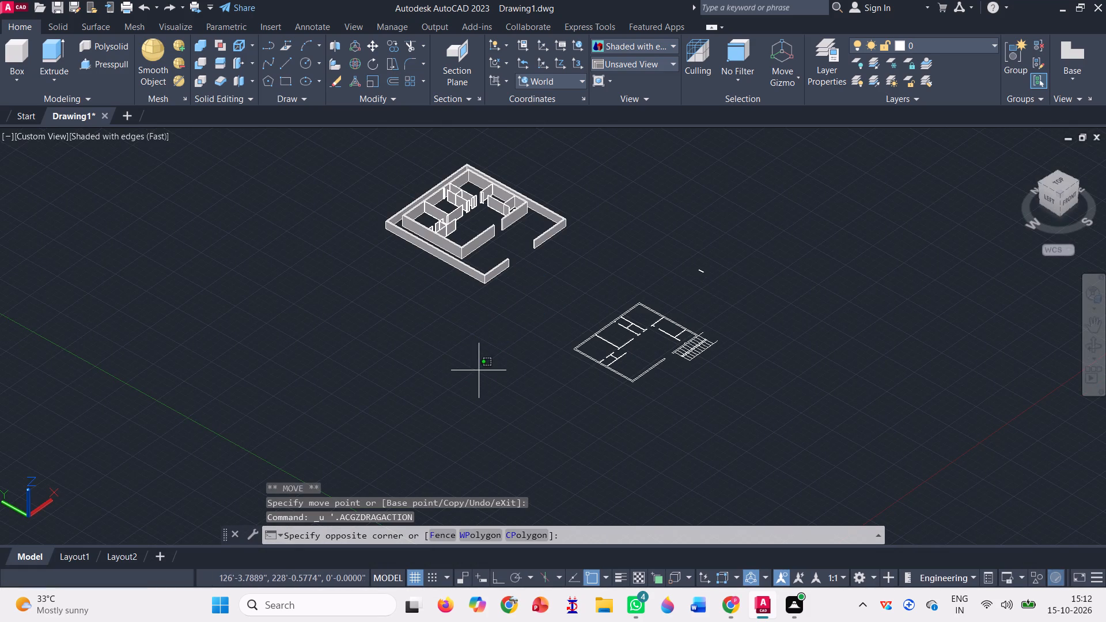
key(ctrl+z)
key(ctrl+z)
key(Escape)
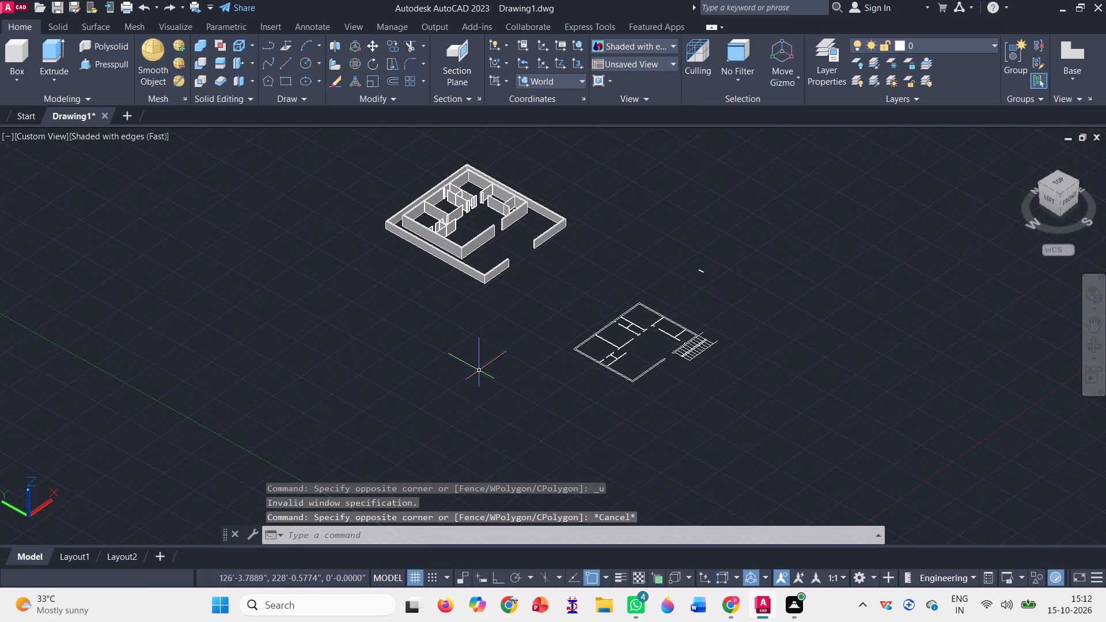
key(ctrl+z)
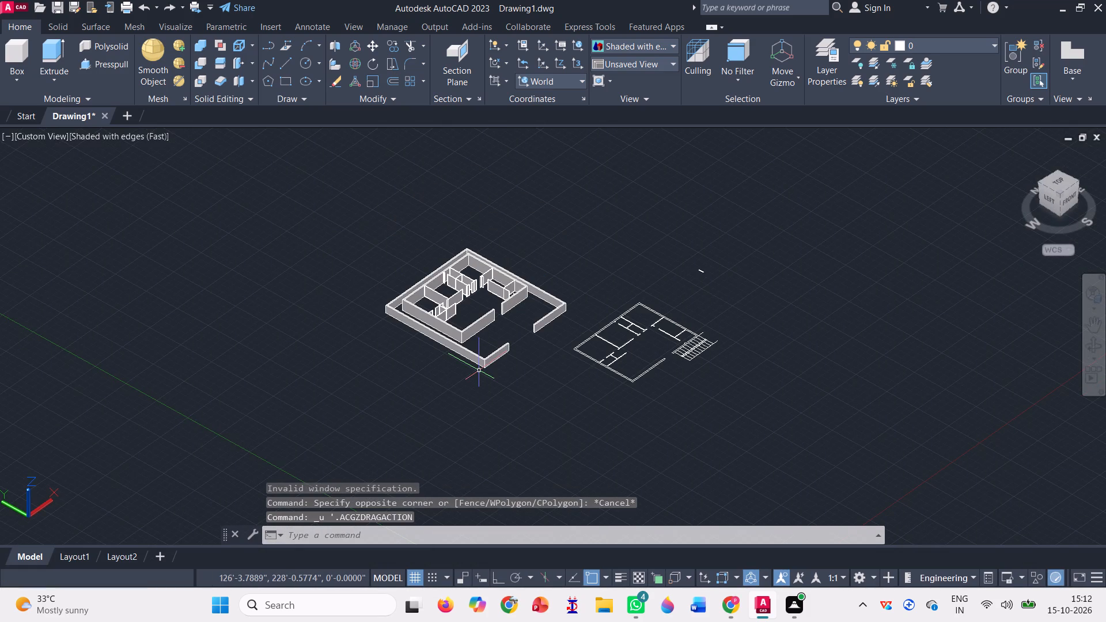
Undo the horizontal move of the wall solids and the presspull of the house walls.
click(1099, 339)
drag(785, 503, 780, 464)
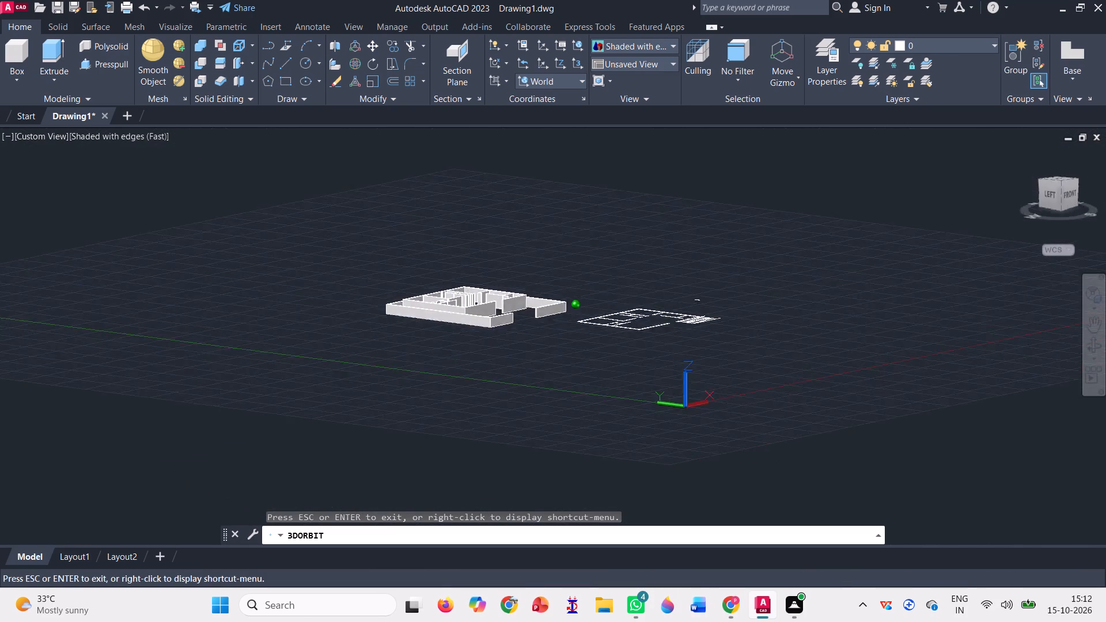
drag(780, 464, 808, 522)
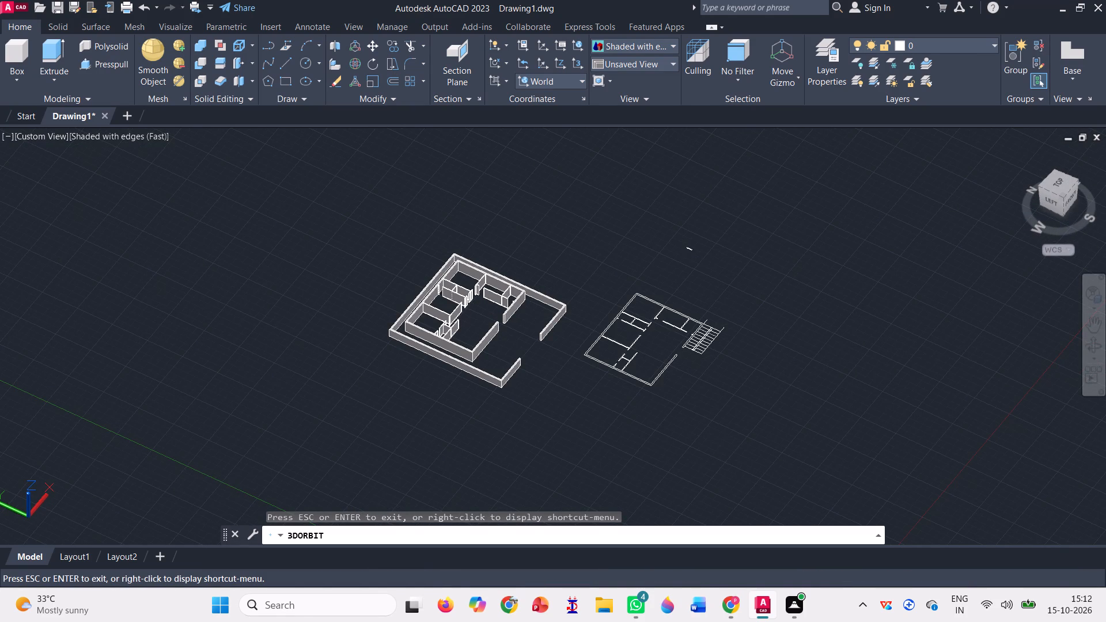
key(Escape)
key(ctrl+z)
key(ctrl+z)
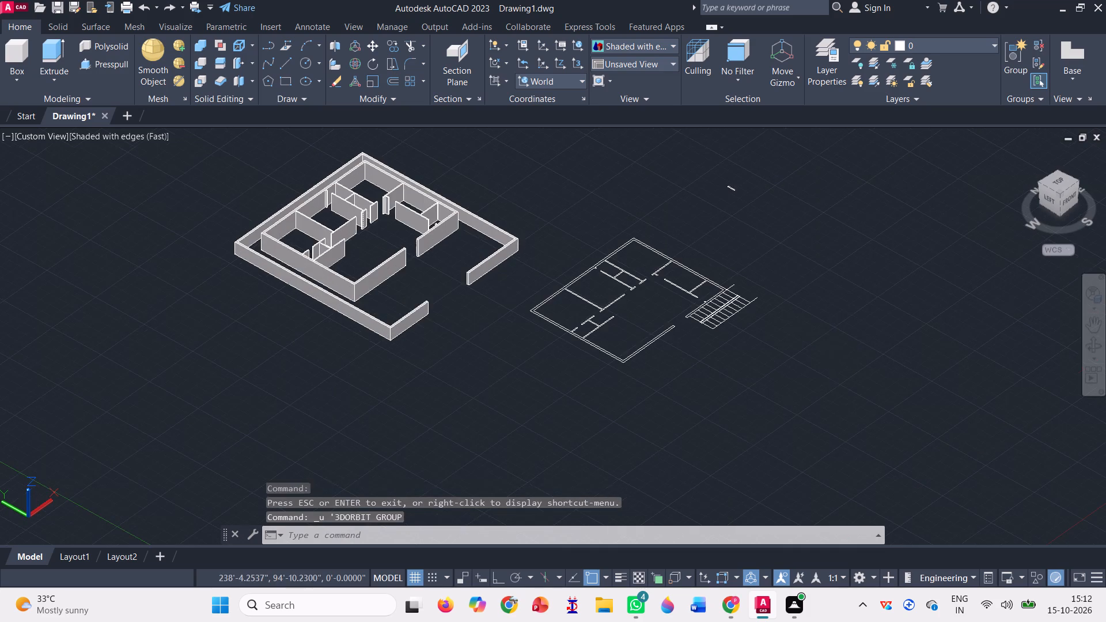
key(ctrl+z)
key(ctrl+z)
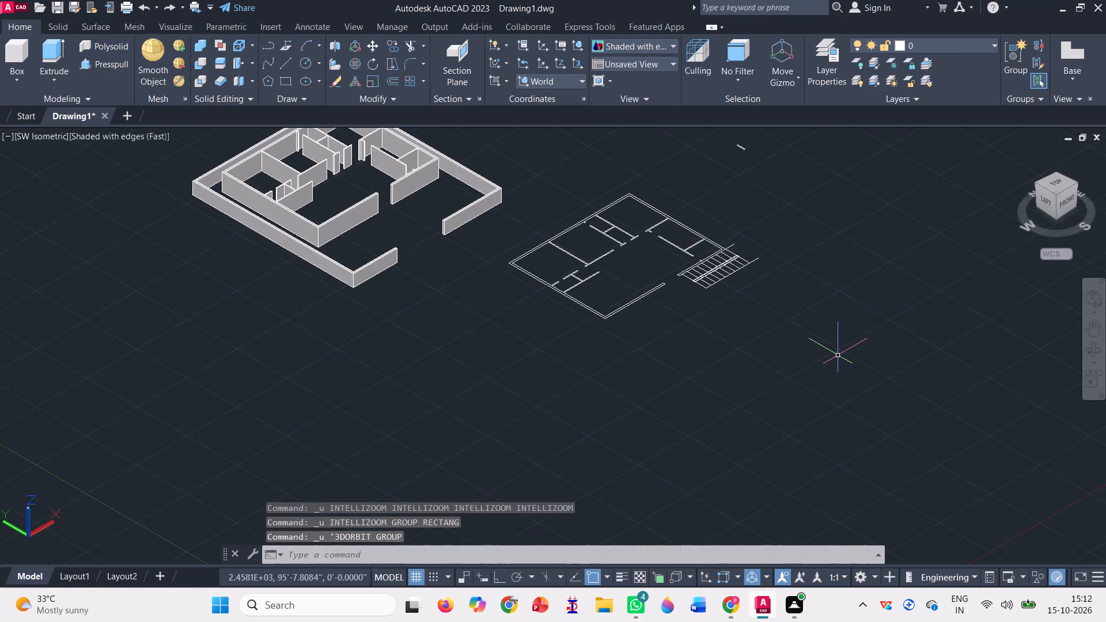
key(ctrl+z)
key(ctrl+z)
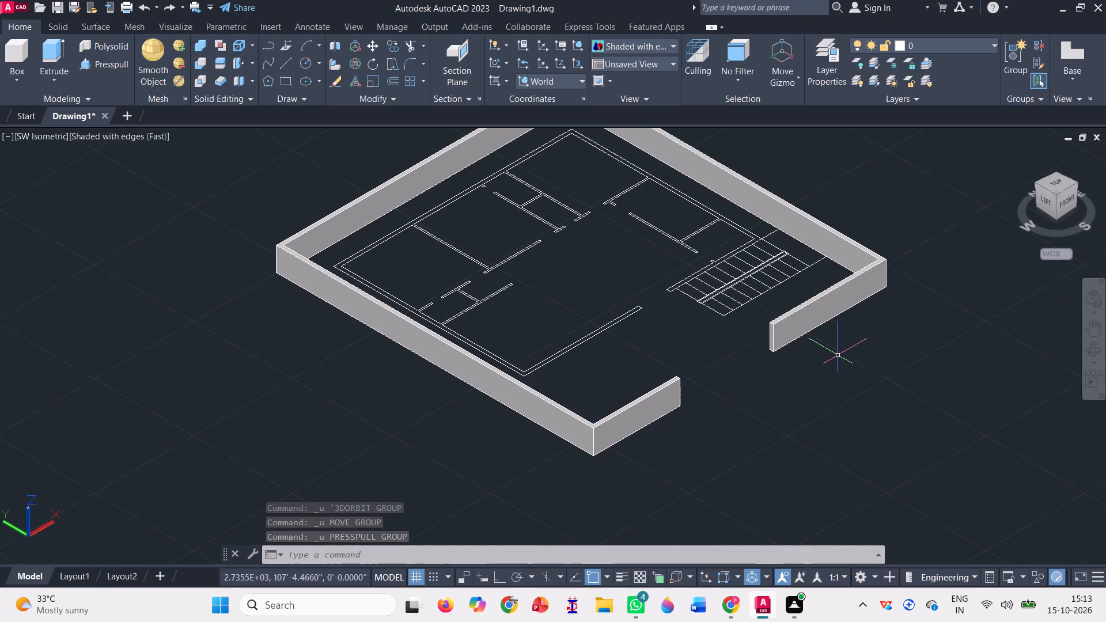
Undo the preceding join, presspull and extrude operations back to the flat plan linework without any wall solids.
key(ctrl+z)
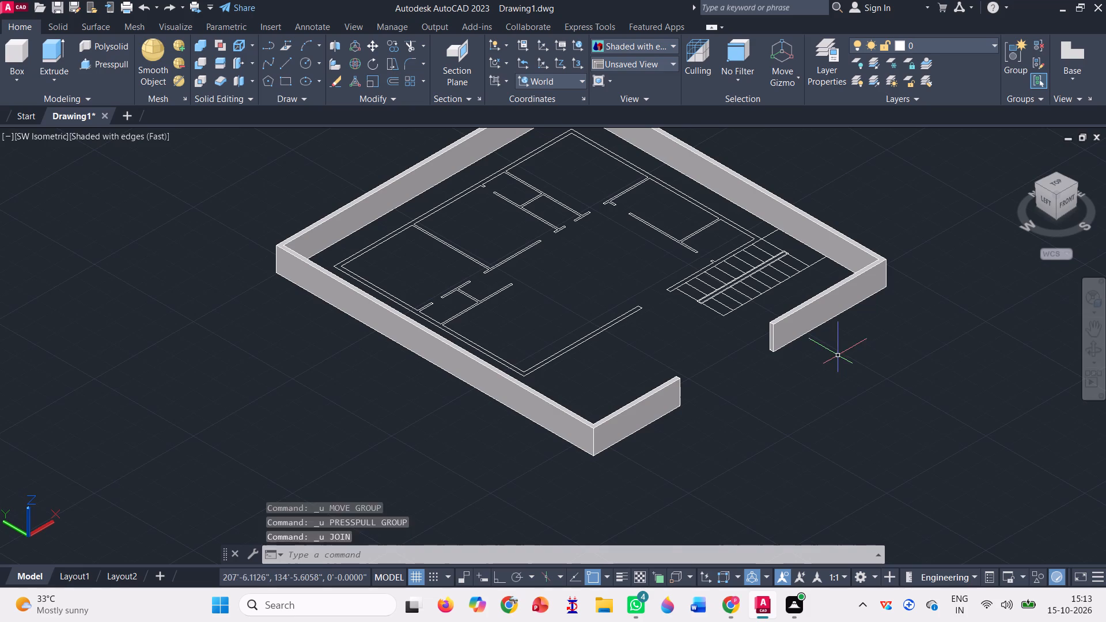
key(ctrl+z)
key(ctrl+z)
key(ctrl+z)
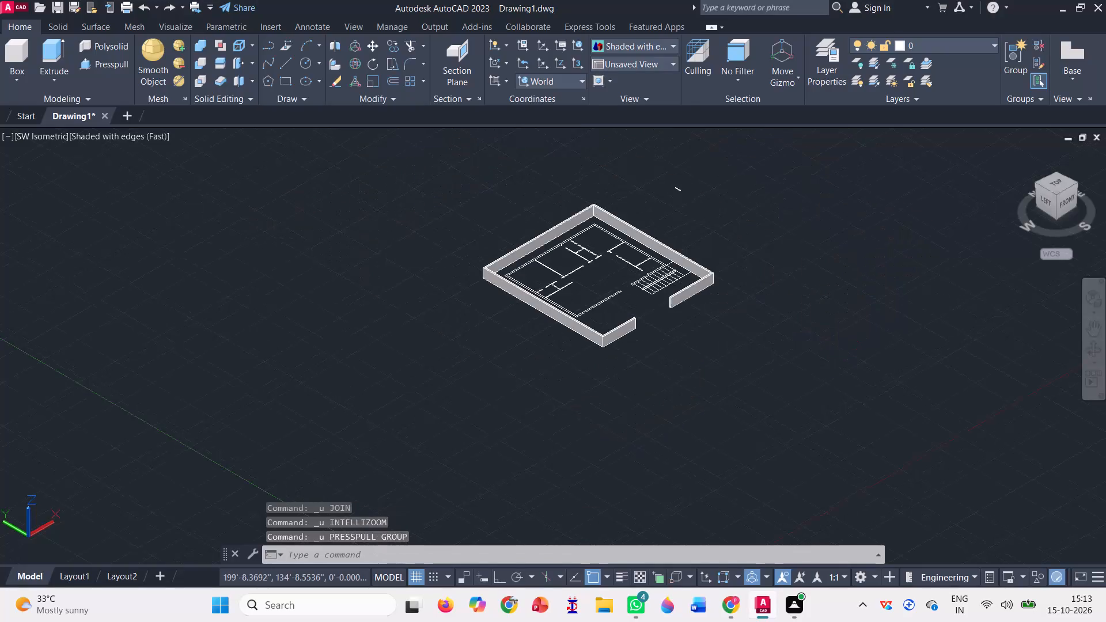
key(ctrl+z)
key(ctrl+z)
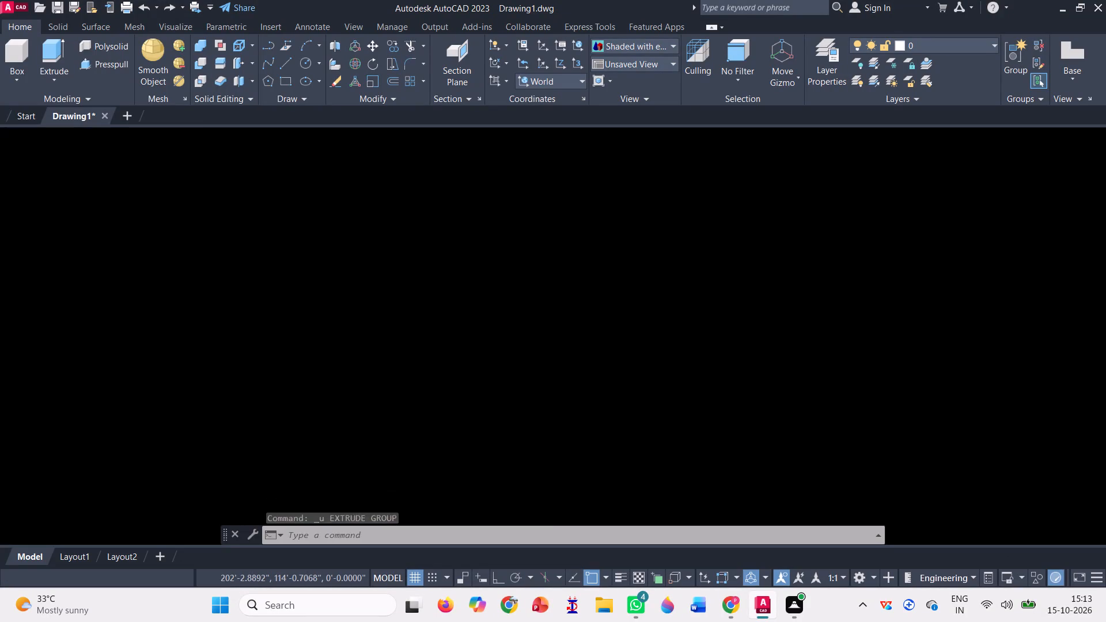
key(ctrl+z)
key(ctrl+z)
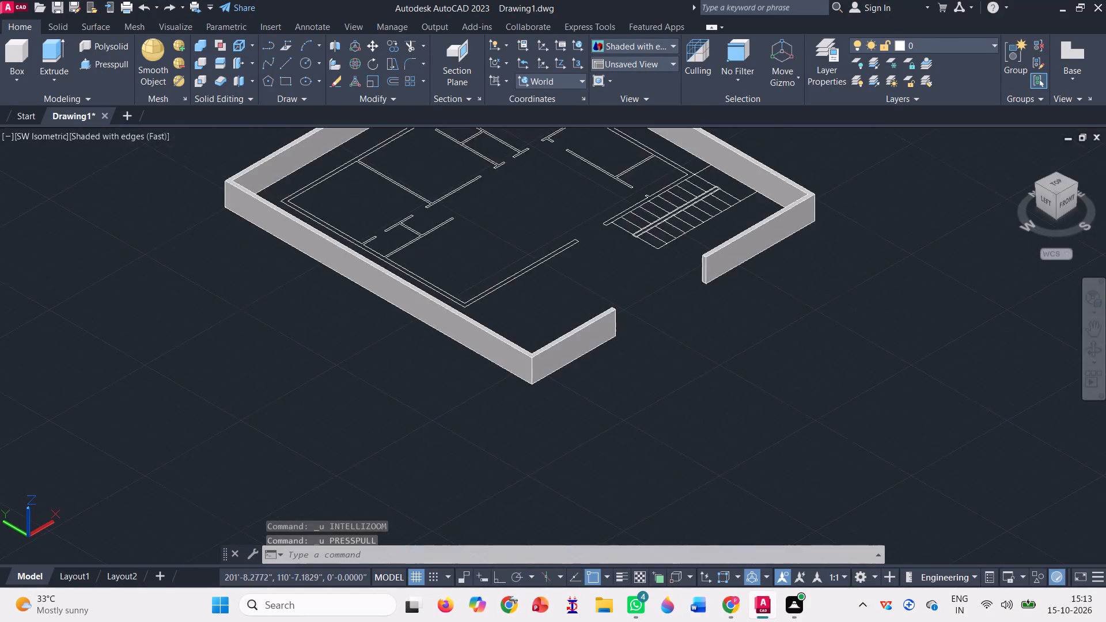
key(ctrl+z)
key(ctrl+z)
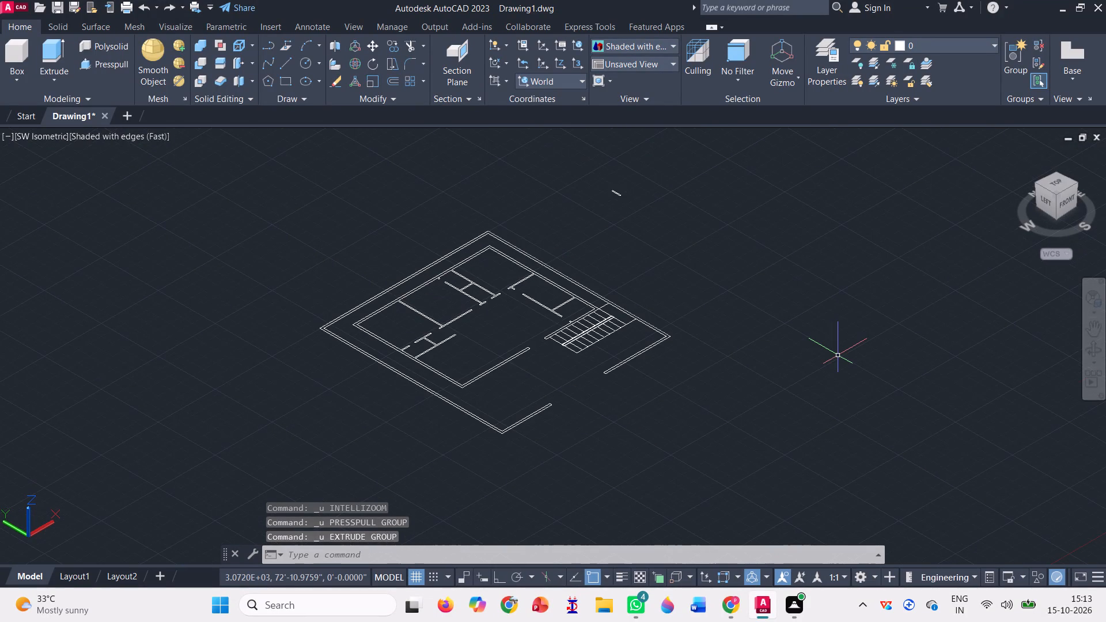
Copy the entire plan, stairs included, along the Y axis clear of the original, using the boundary's front corner as base point with Ortho on.
scroll(838, 355, down, 2)
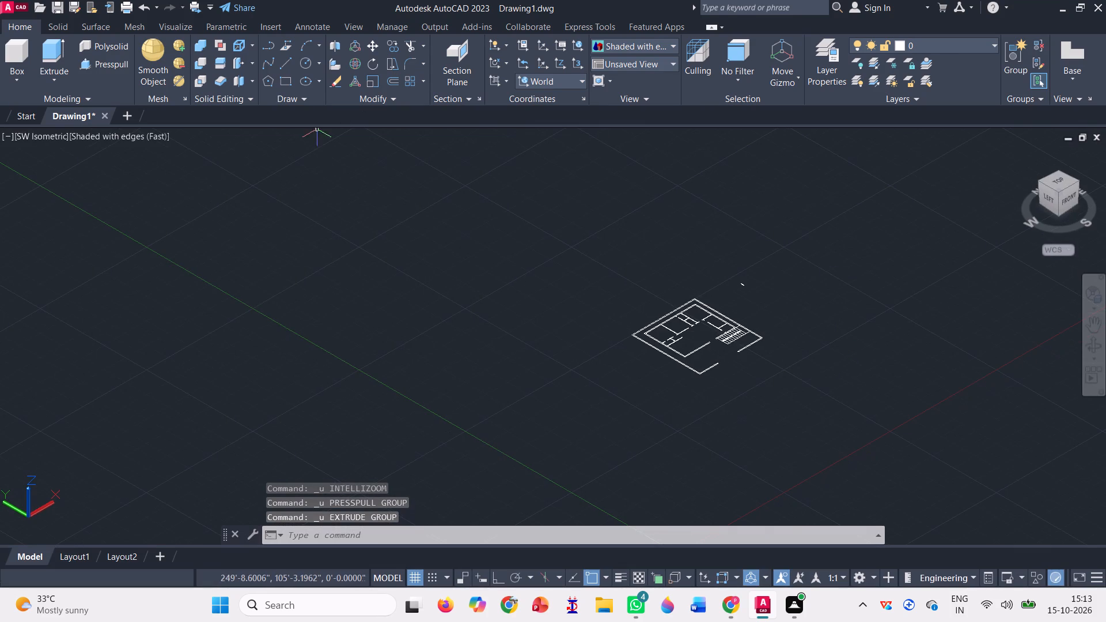
click(394, 47)
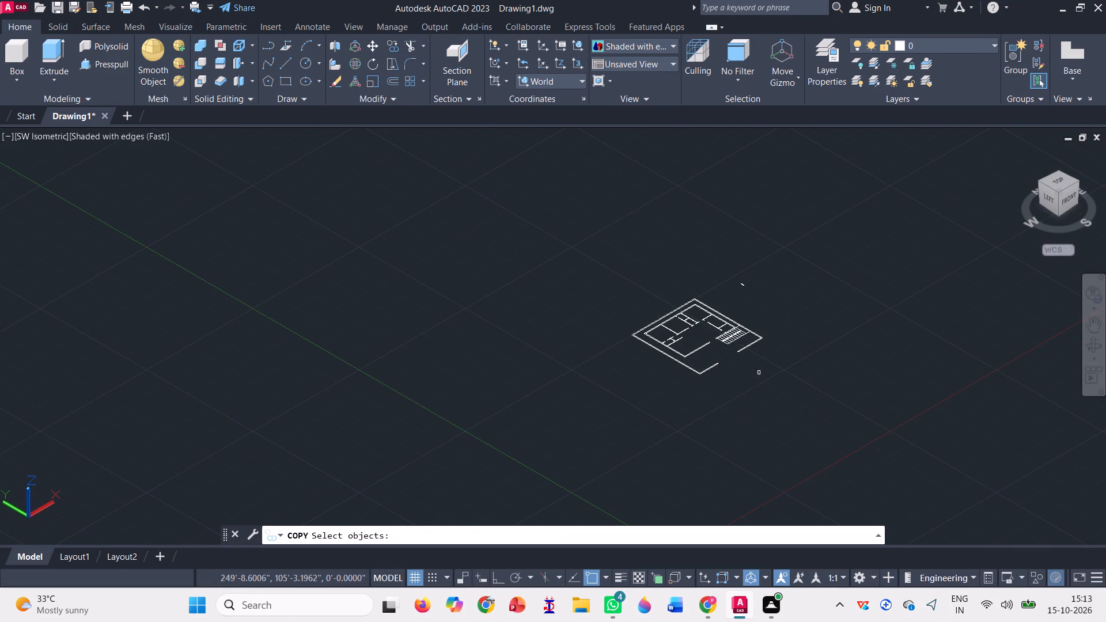
click(808, 399)
click(613, 291)
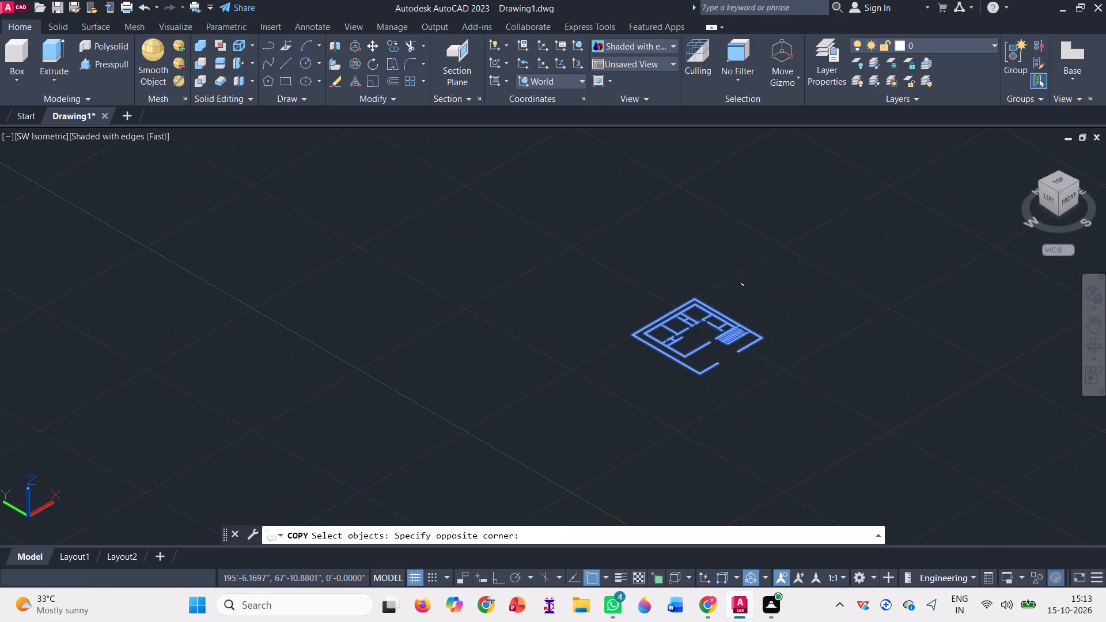
key(space)
scroll(700, 368, up, 3)
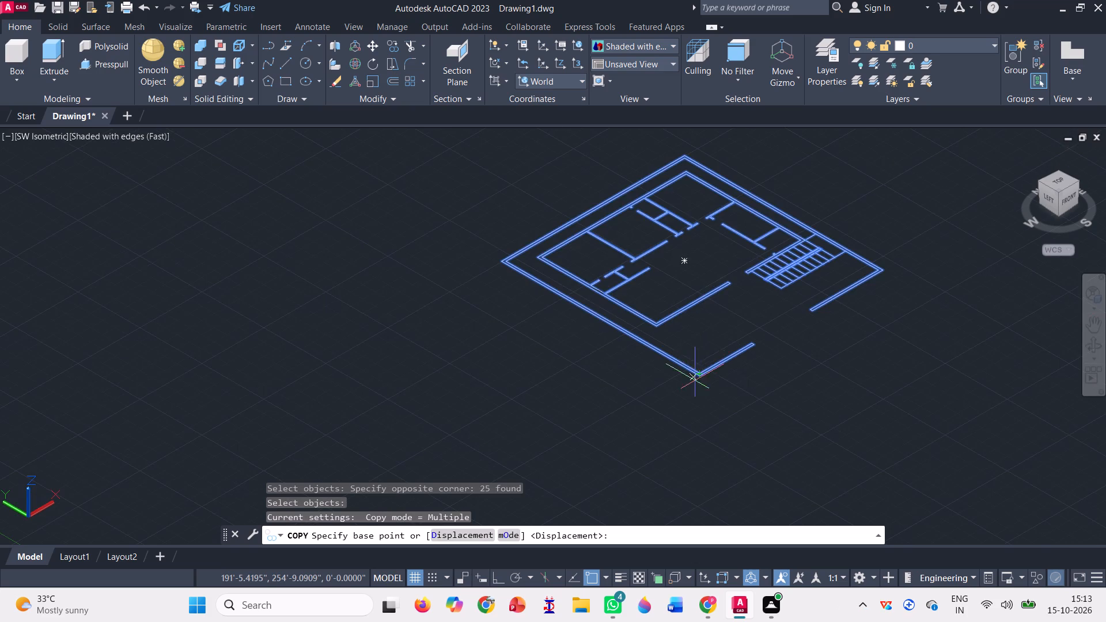
scroll(693, 380, up, 2)
click(706, 373)
scroll(738, 419, down, 2)
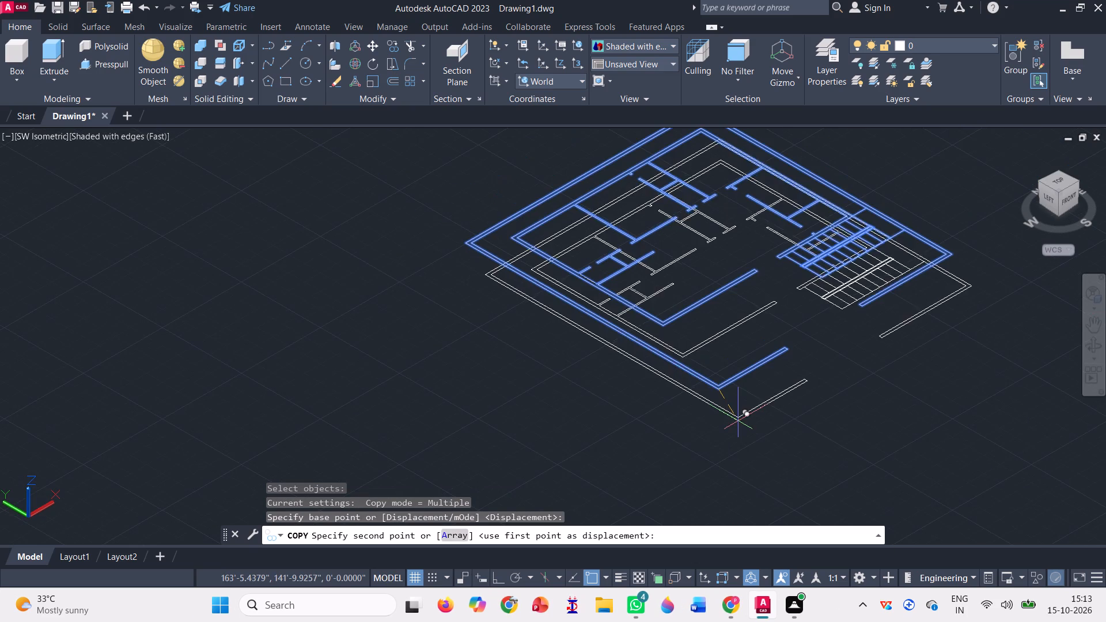
scroll(738, 420, down, 2)
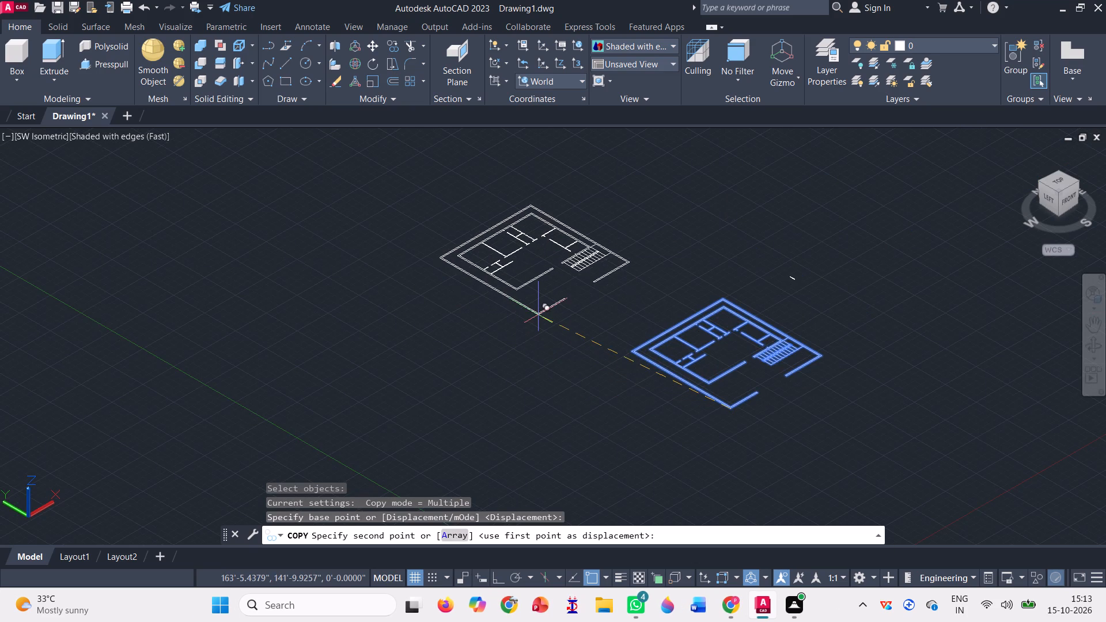
key(F8)
click(538, 313)
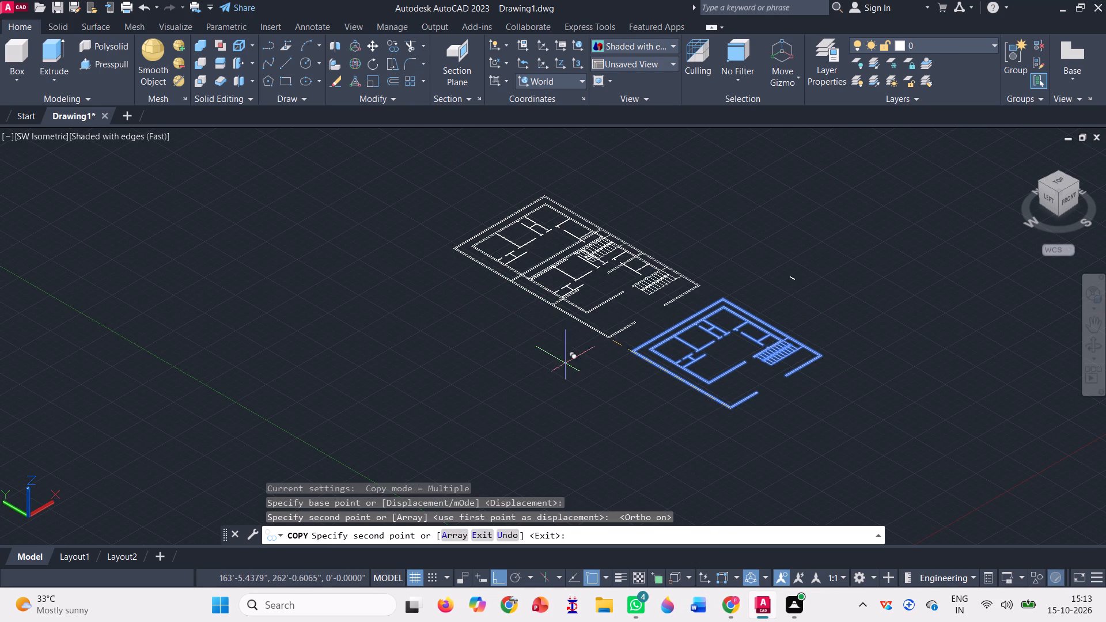
key(space)
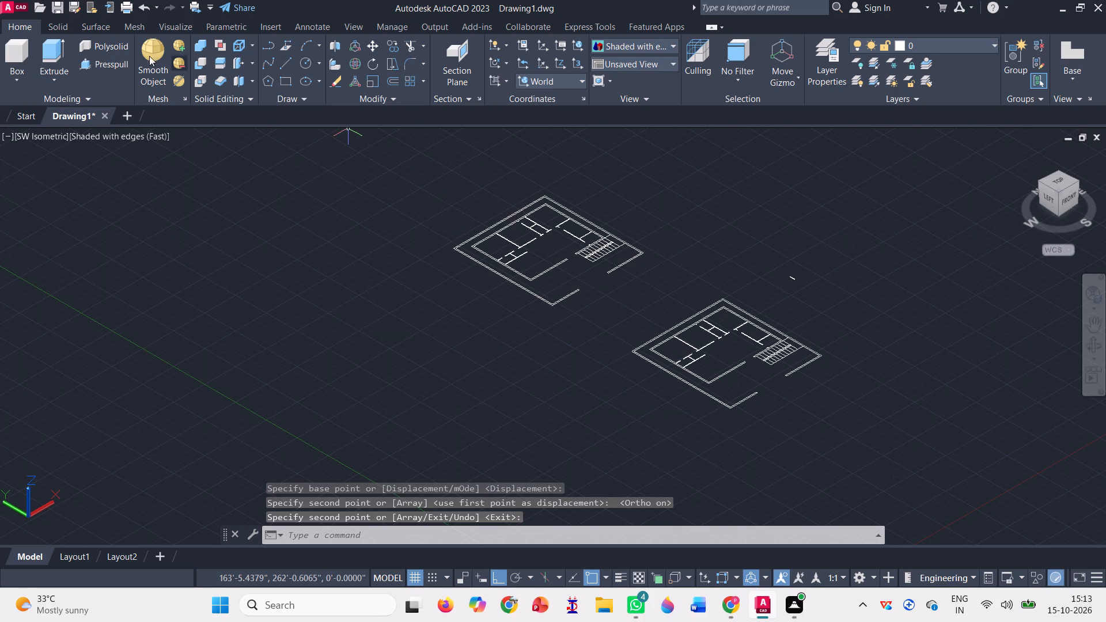
Presspull the boundary wall of the copied plan to a height of 5'.
click(122, 60)
scroll(474, 208, up, 2)
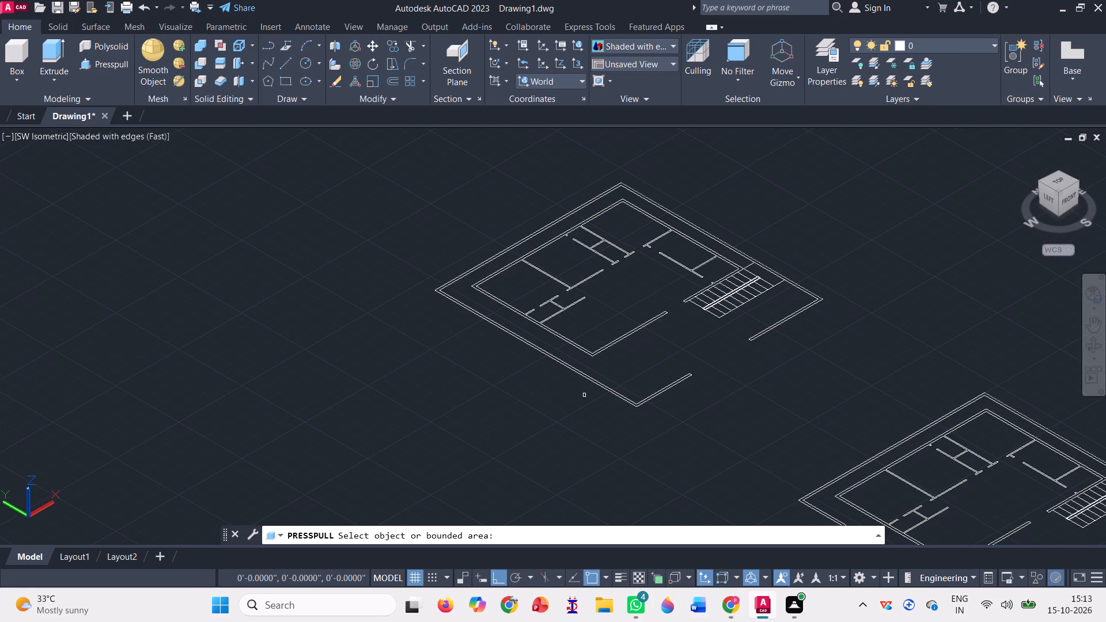
scroll(652, 403, up, 3)
click(603, 408)
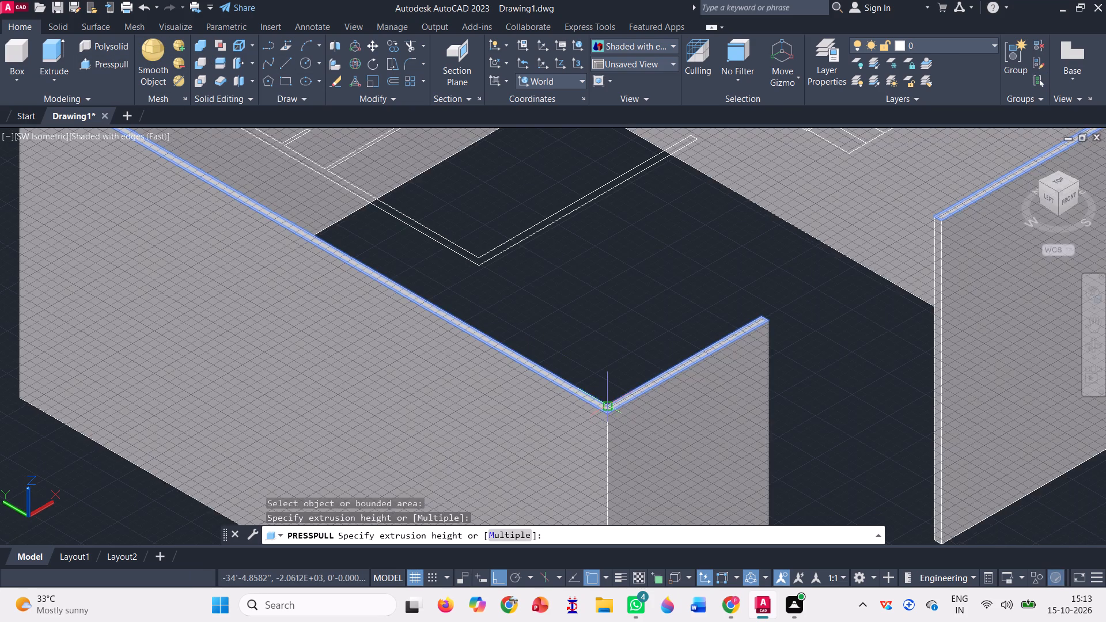
scroll(603, 407, down, 4)
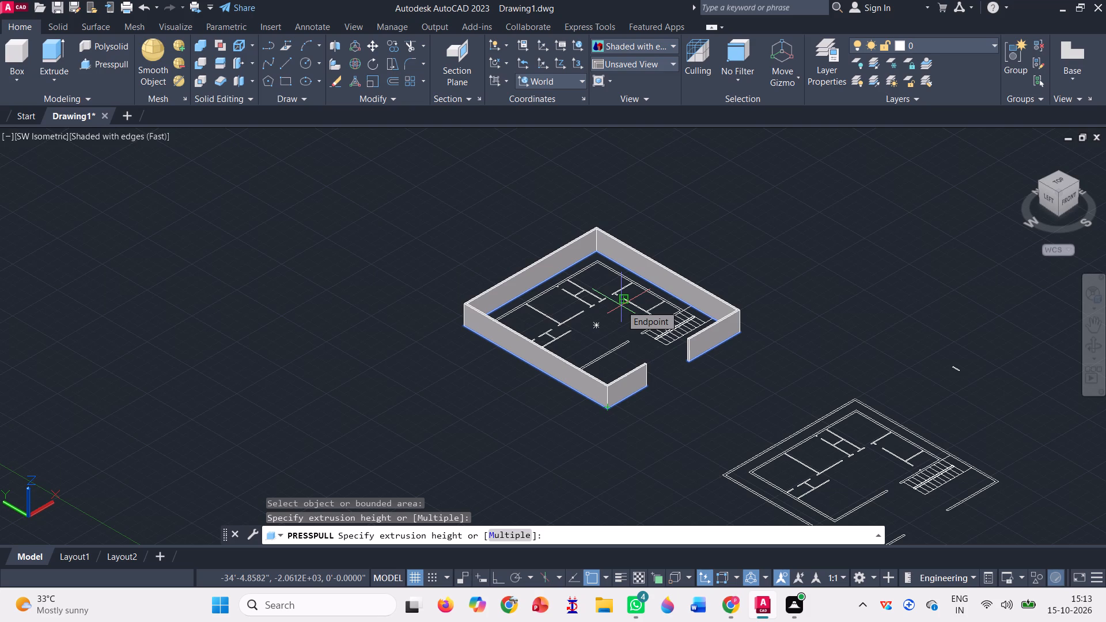
text(5')
key(Return)
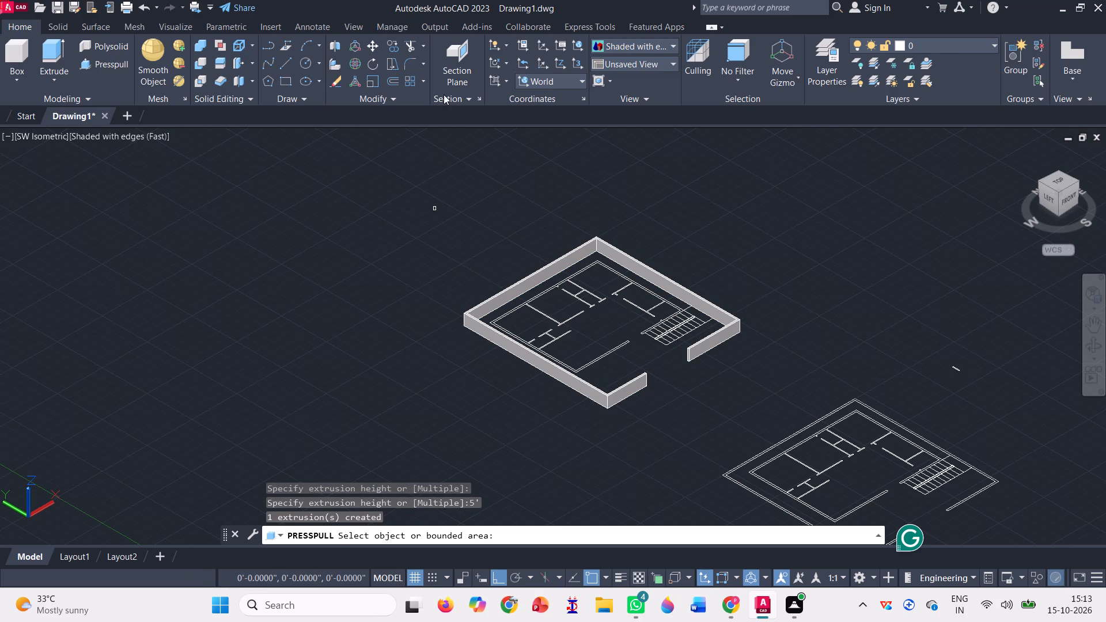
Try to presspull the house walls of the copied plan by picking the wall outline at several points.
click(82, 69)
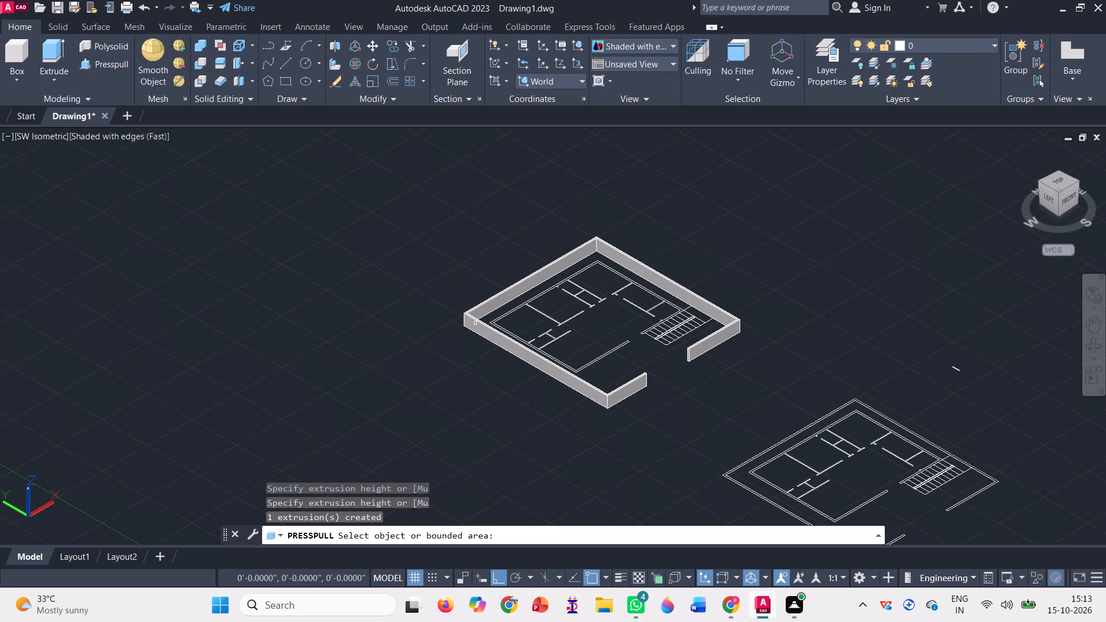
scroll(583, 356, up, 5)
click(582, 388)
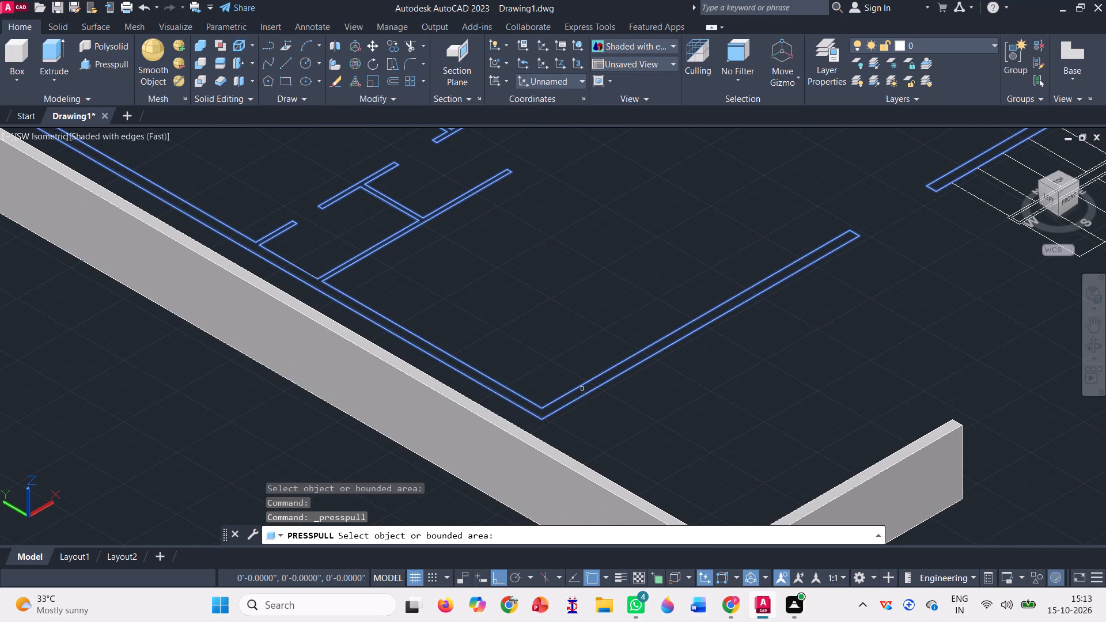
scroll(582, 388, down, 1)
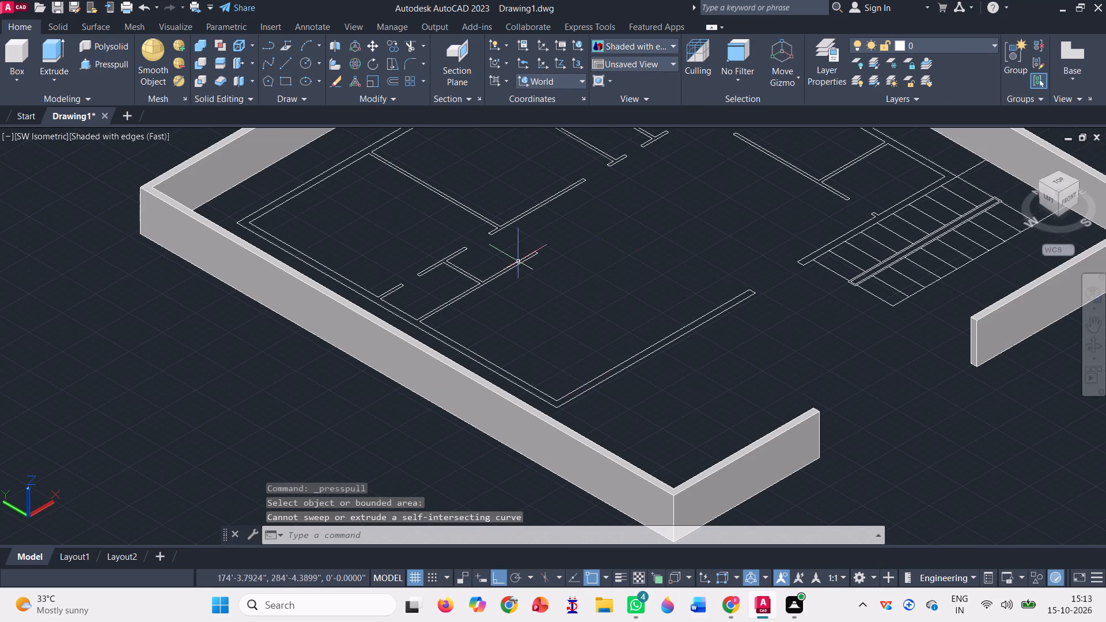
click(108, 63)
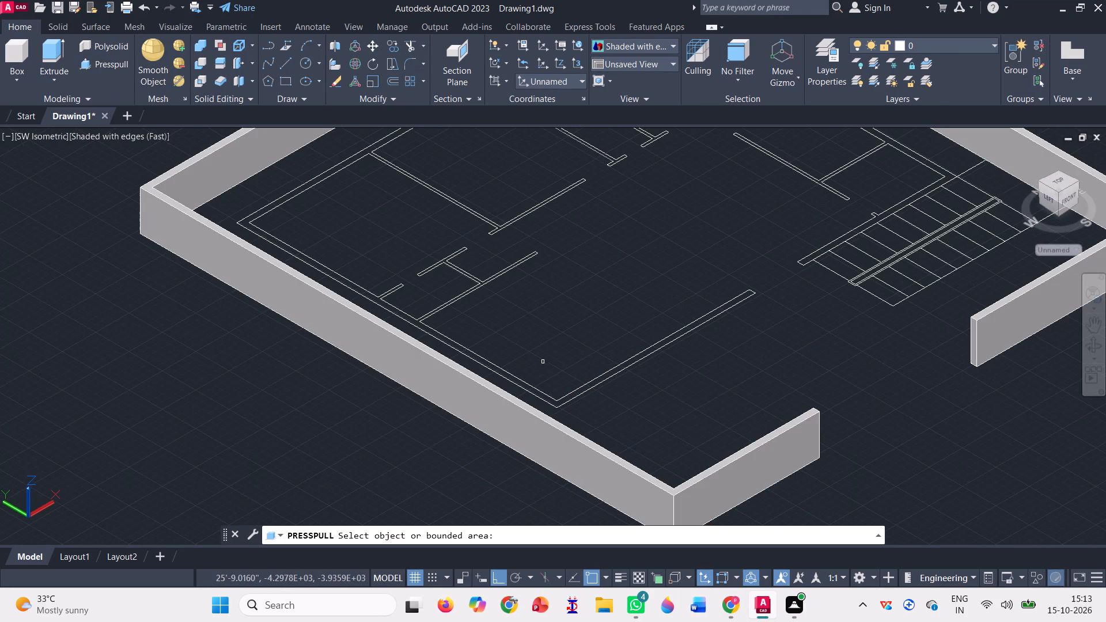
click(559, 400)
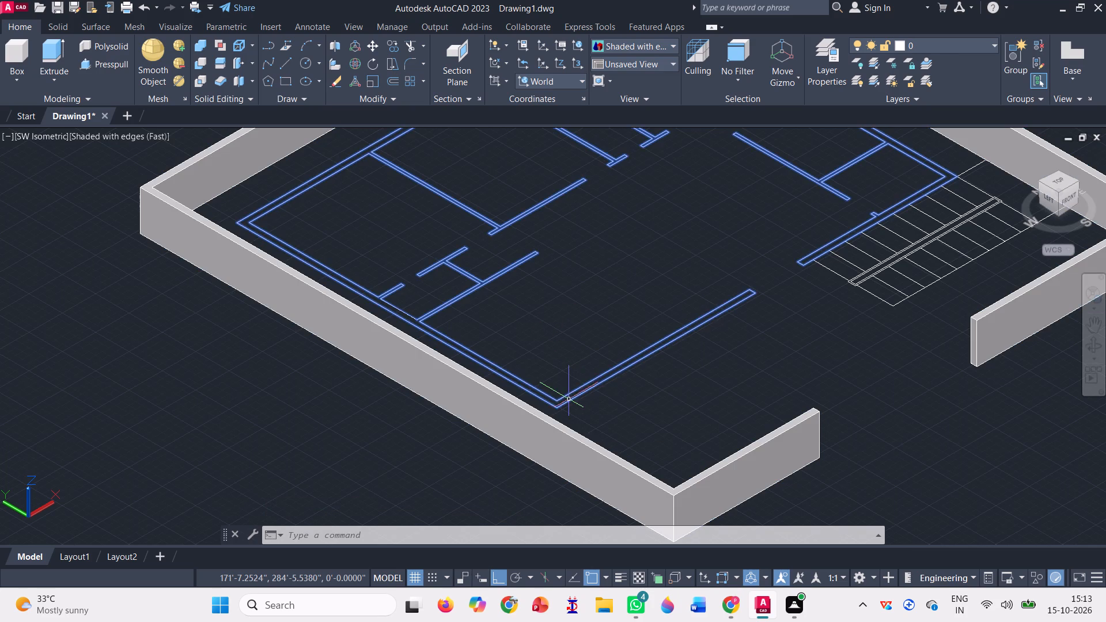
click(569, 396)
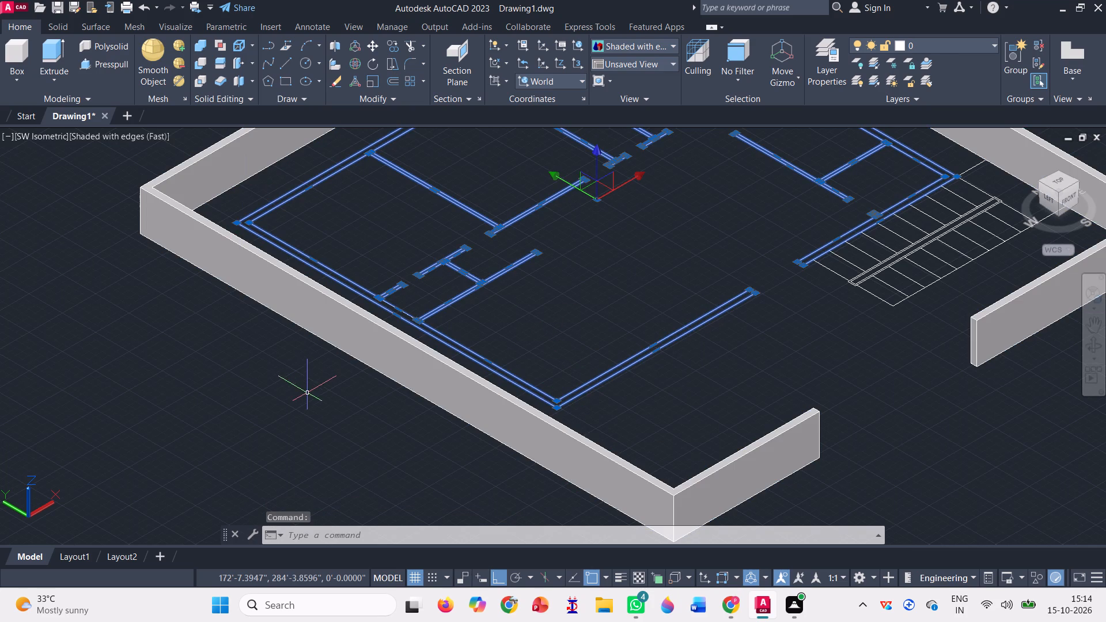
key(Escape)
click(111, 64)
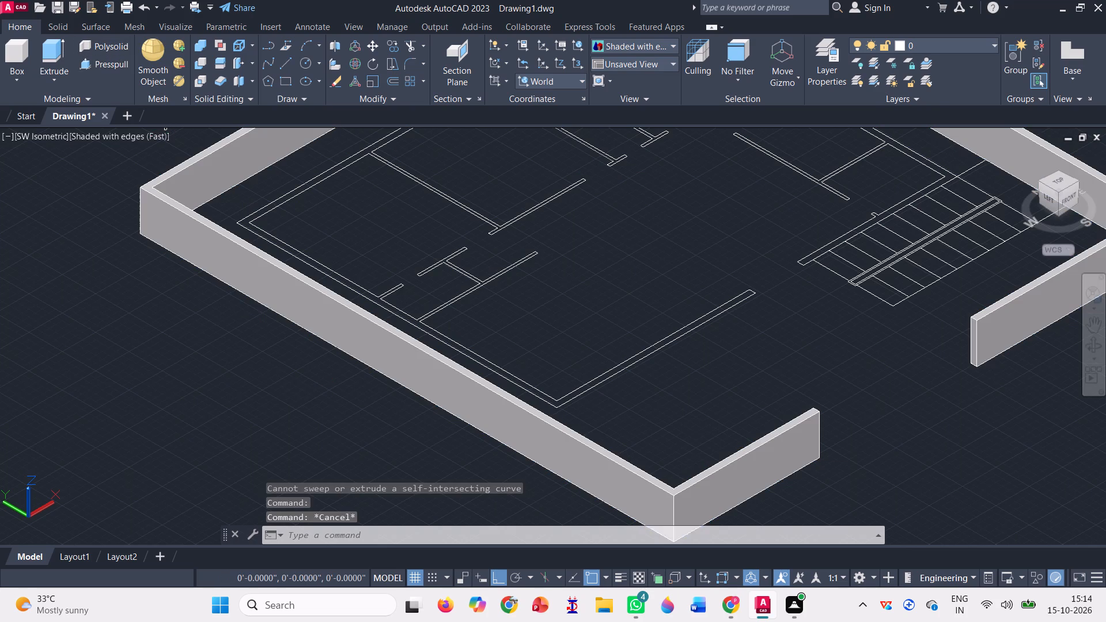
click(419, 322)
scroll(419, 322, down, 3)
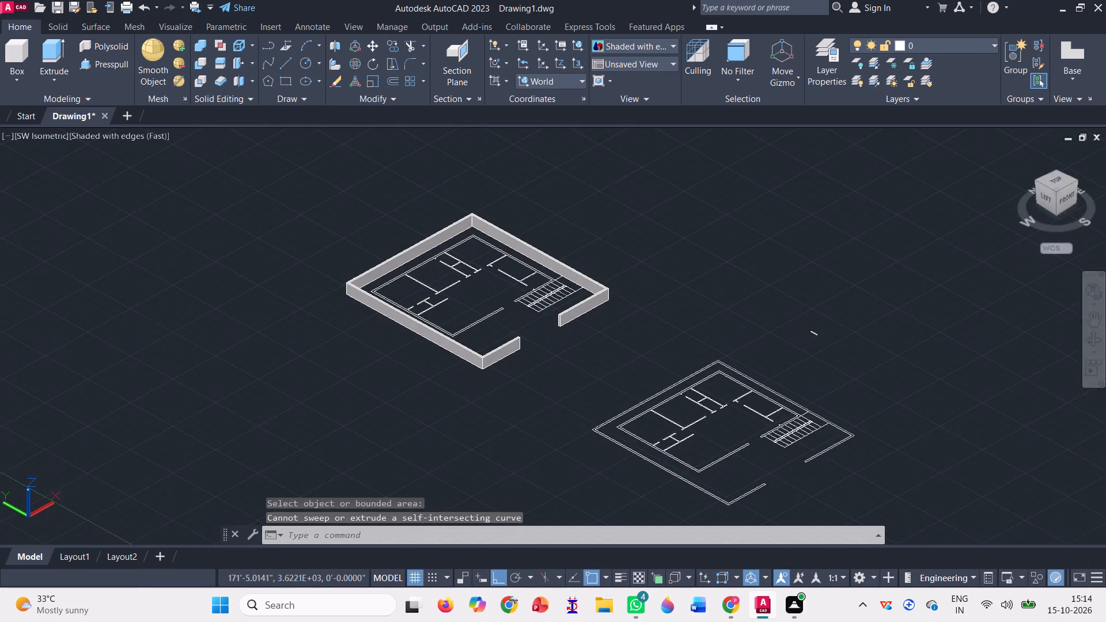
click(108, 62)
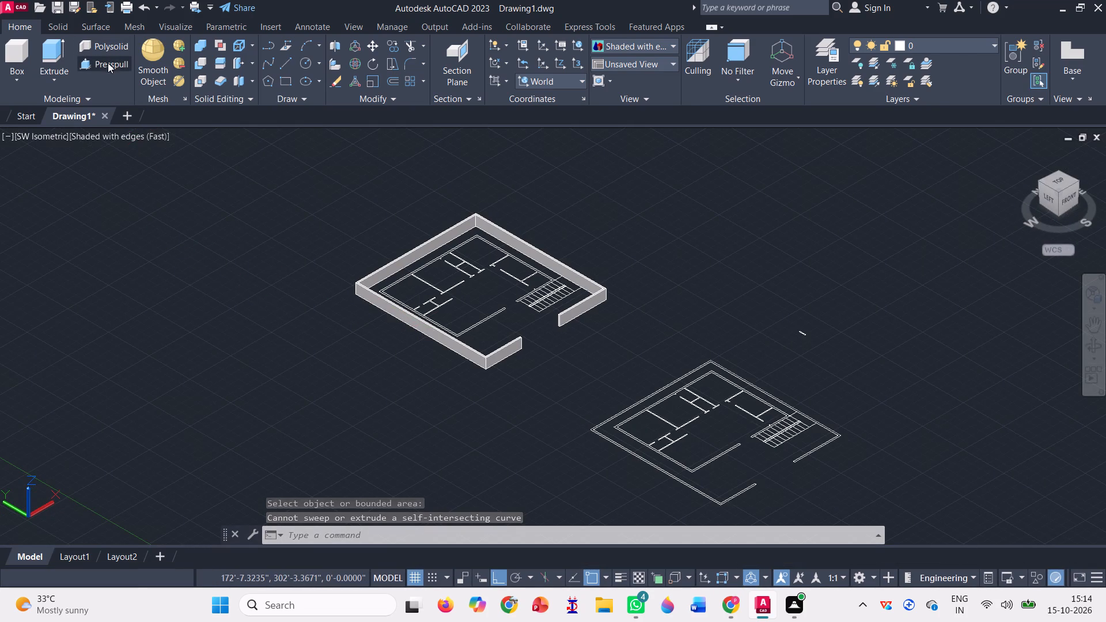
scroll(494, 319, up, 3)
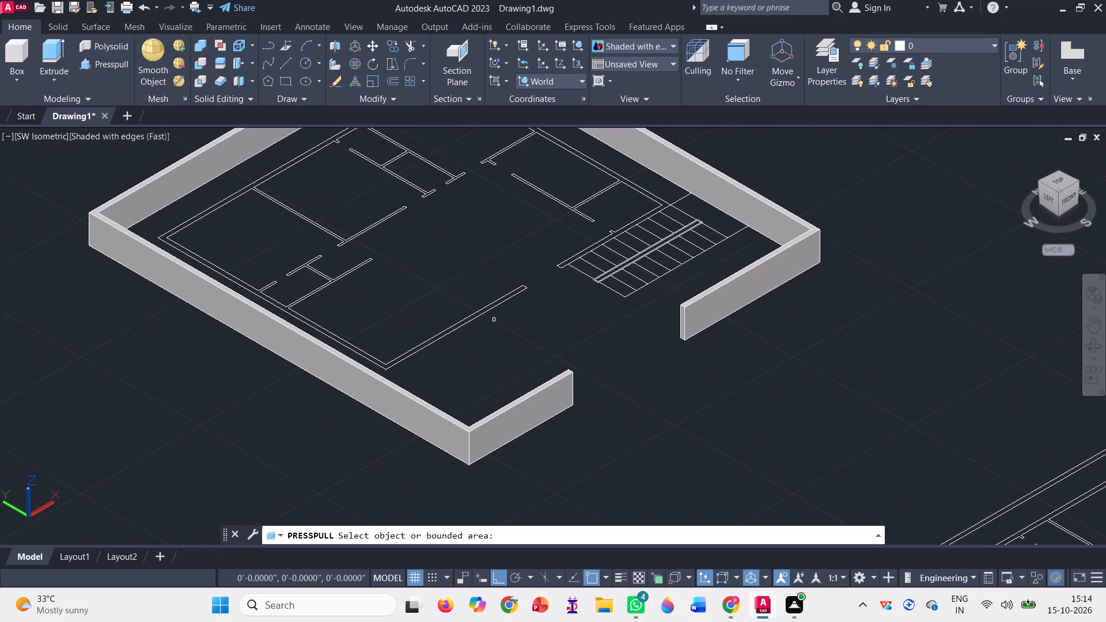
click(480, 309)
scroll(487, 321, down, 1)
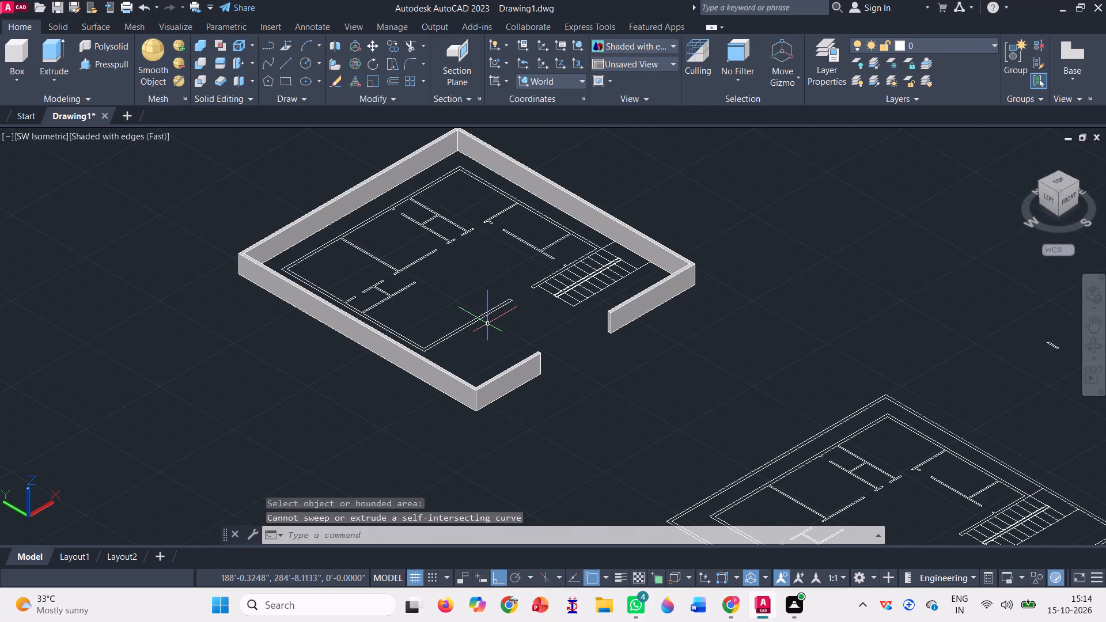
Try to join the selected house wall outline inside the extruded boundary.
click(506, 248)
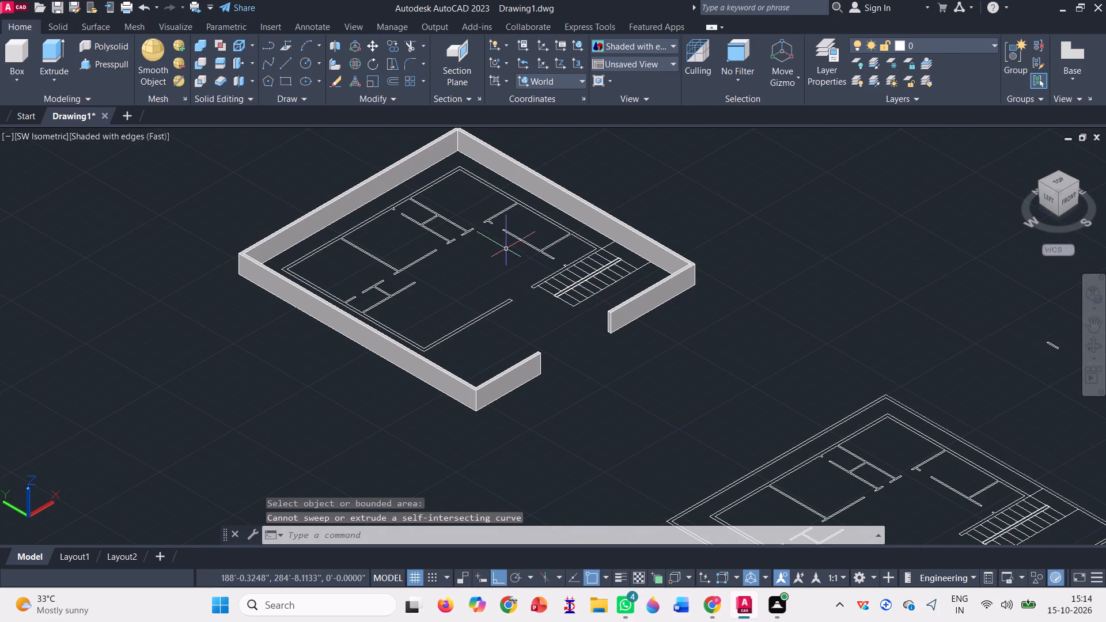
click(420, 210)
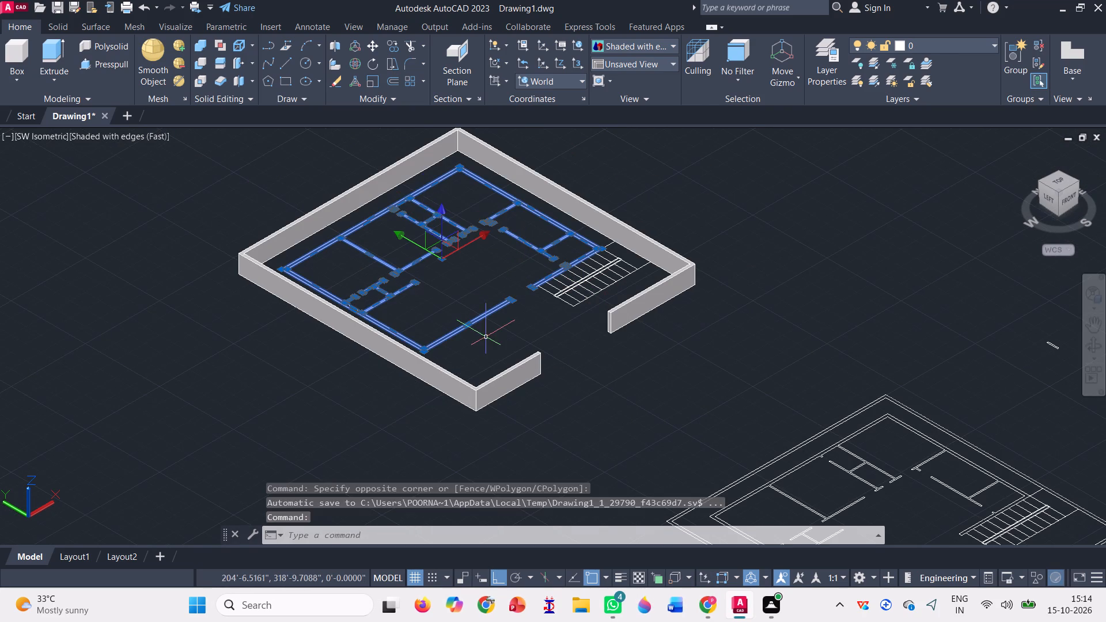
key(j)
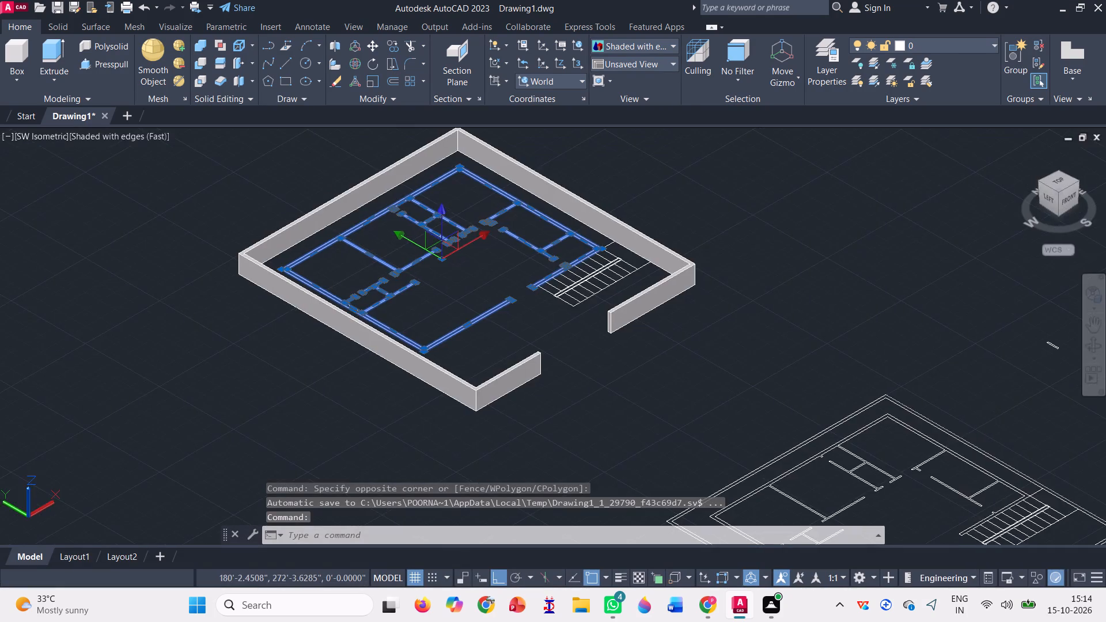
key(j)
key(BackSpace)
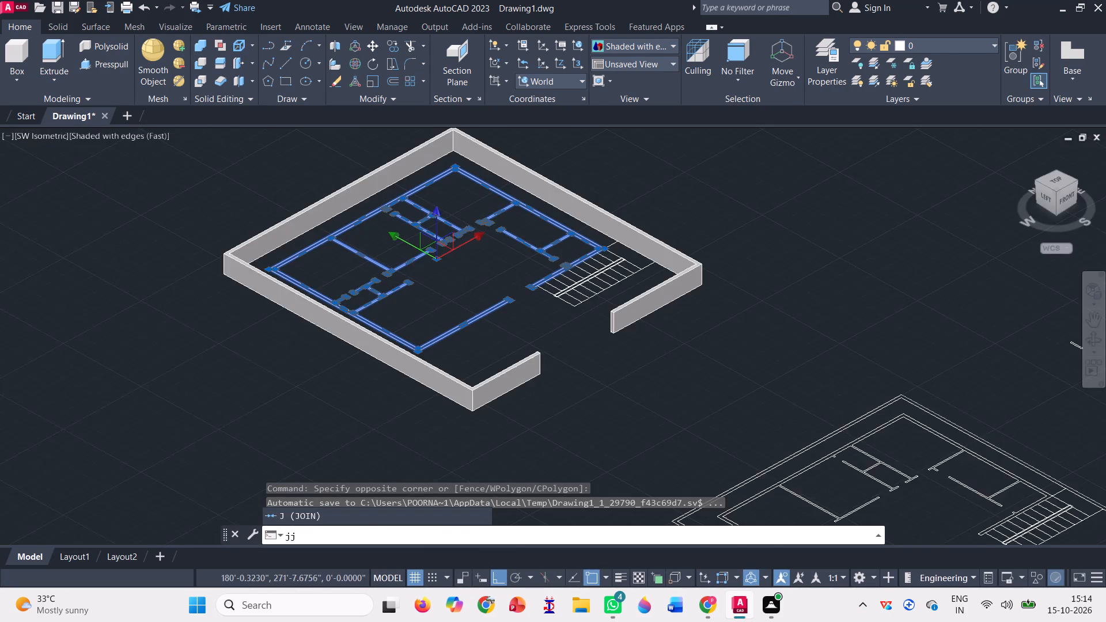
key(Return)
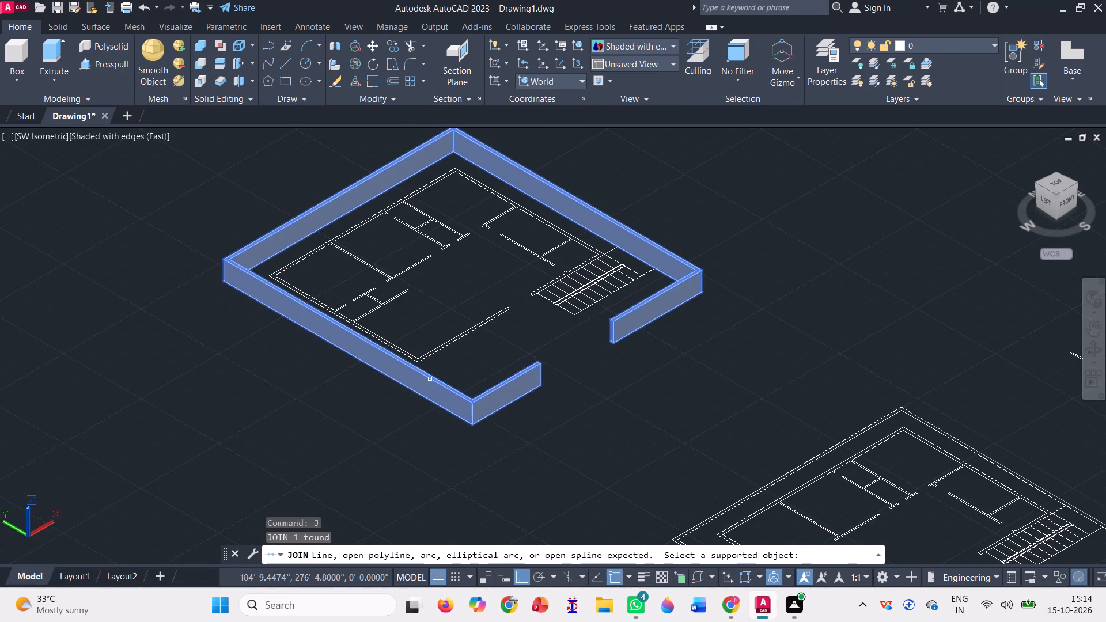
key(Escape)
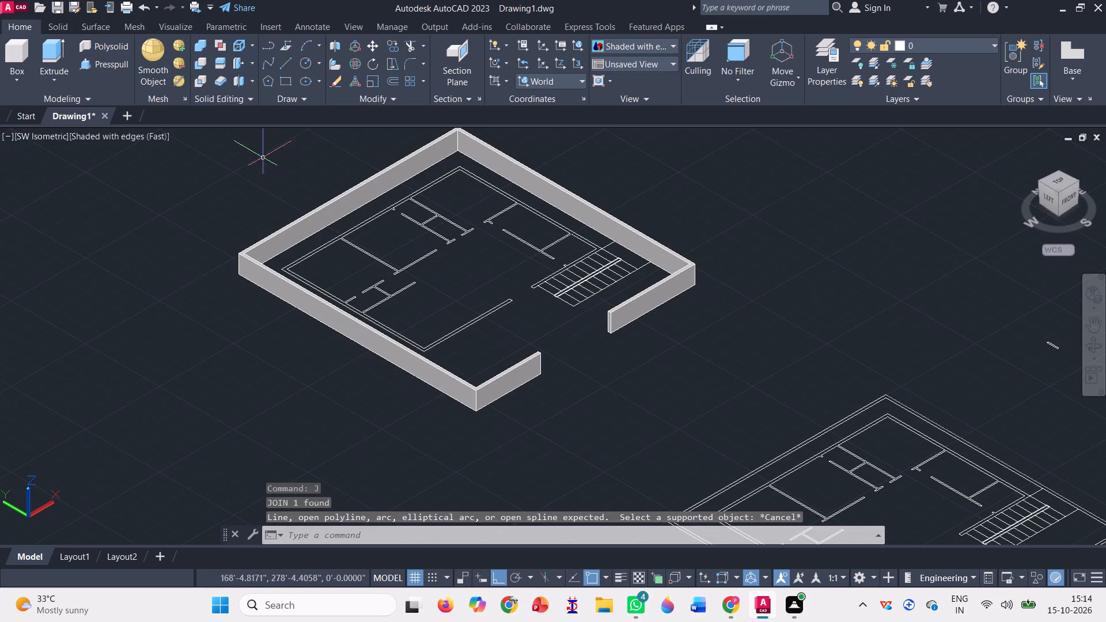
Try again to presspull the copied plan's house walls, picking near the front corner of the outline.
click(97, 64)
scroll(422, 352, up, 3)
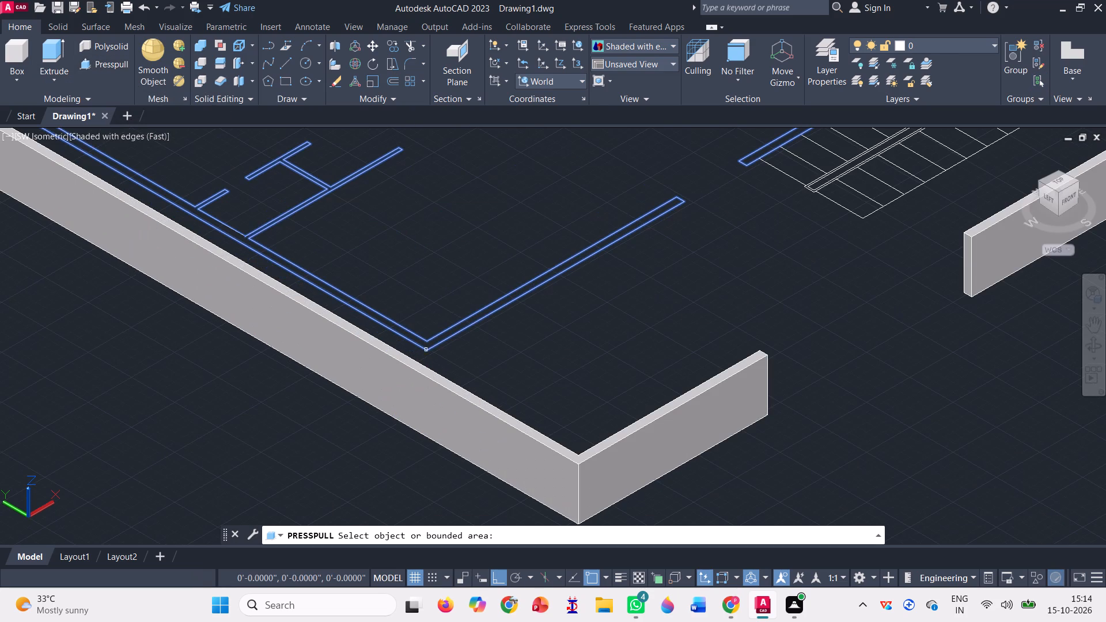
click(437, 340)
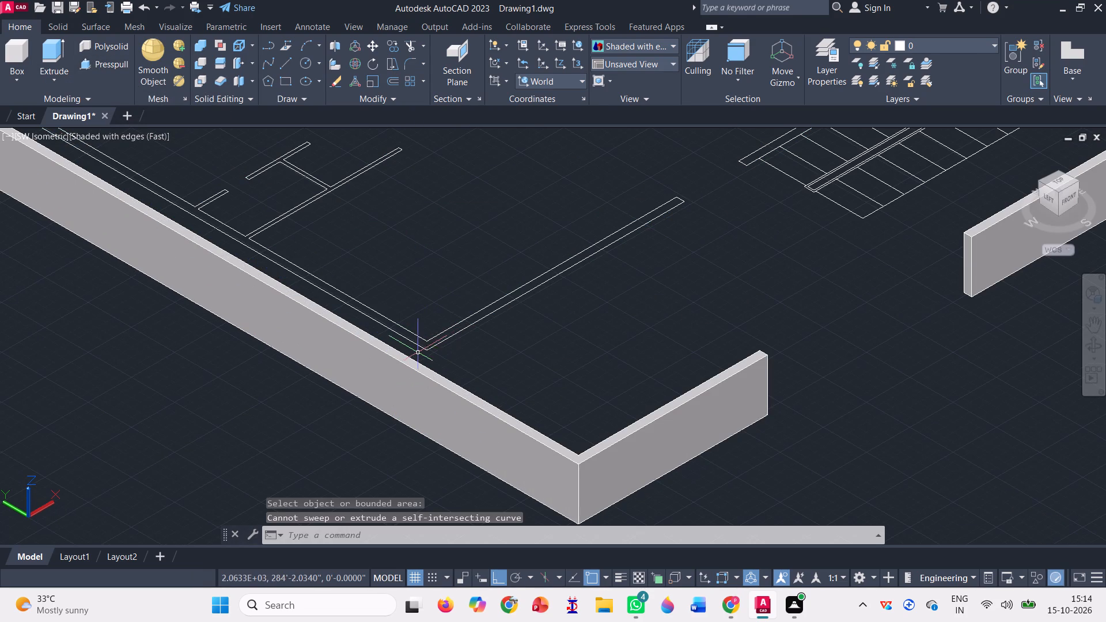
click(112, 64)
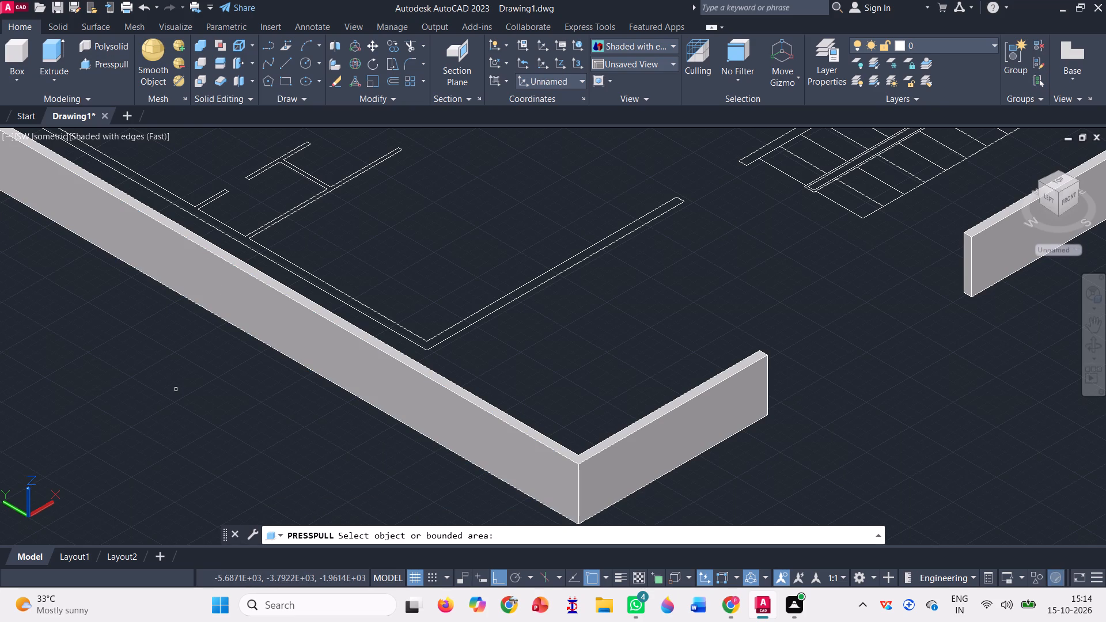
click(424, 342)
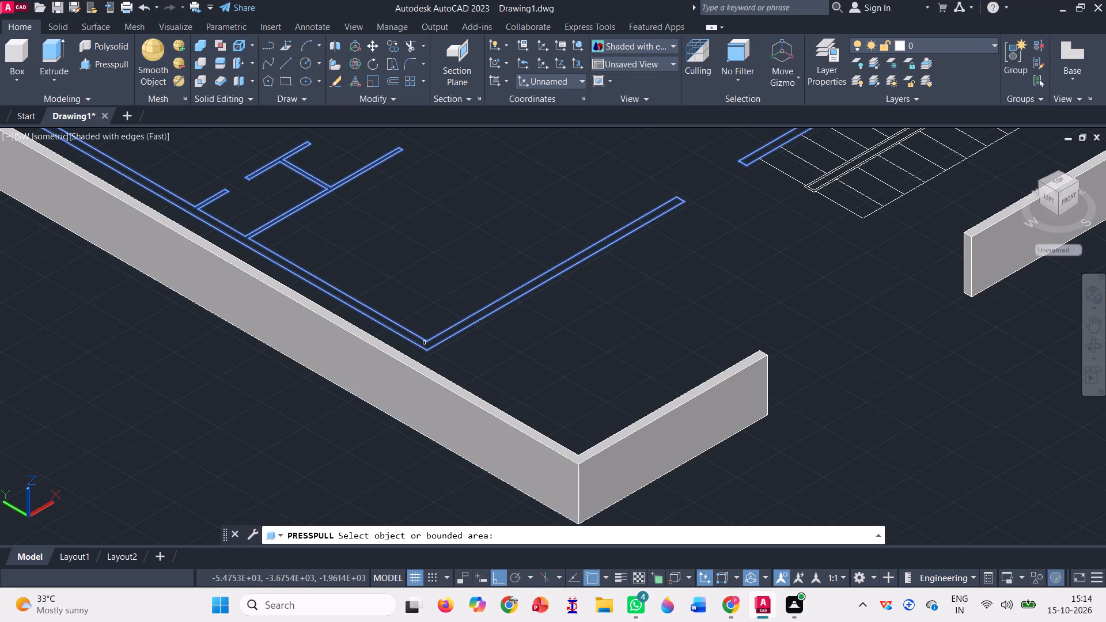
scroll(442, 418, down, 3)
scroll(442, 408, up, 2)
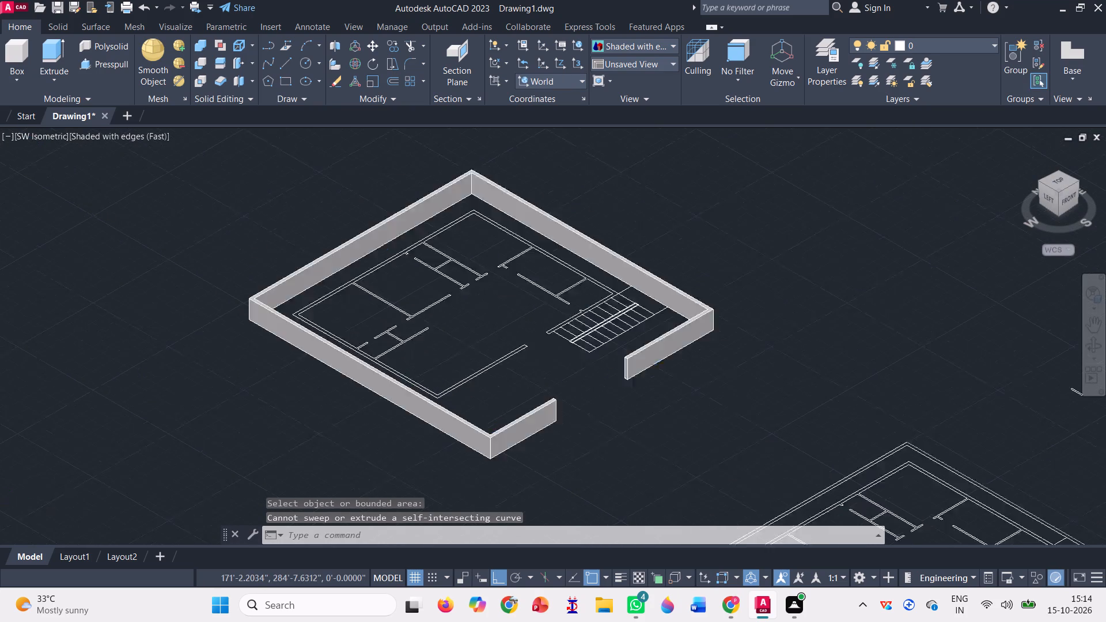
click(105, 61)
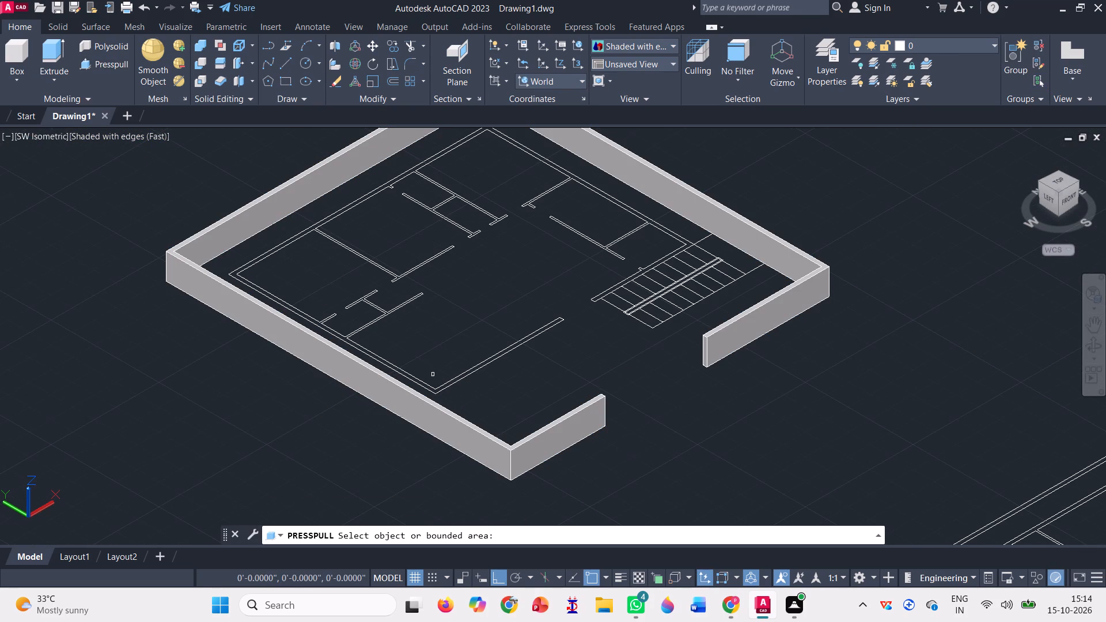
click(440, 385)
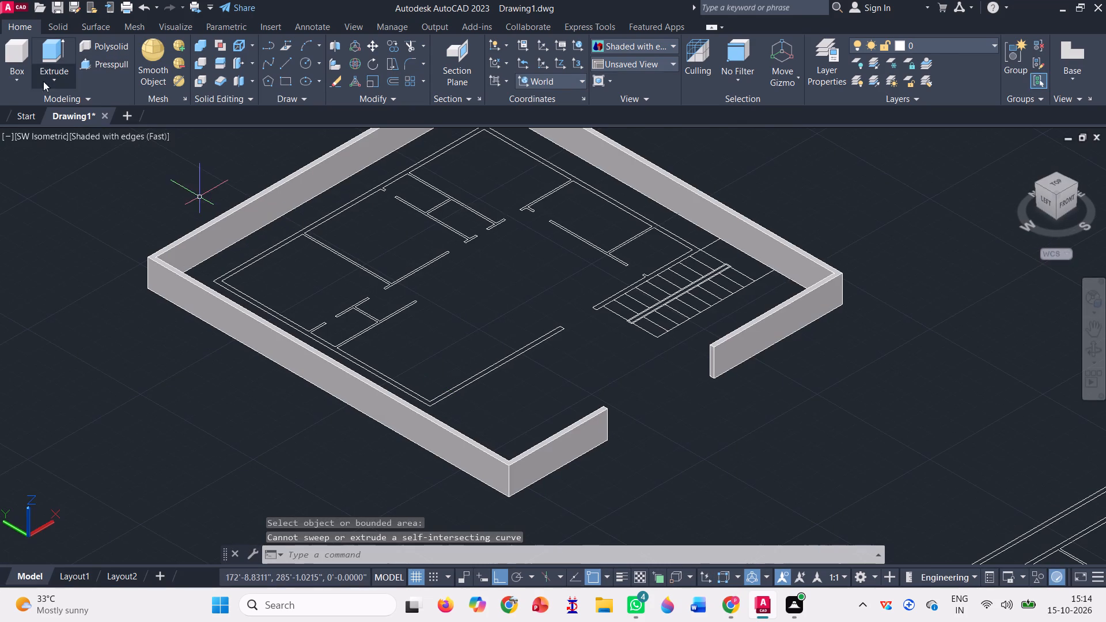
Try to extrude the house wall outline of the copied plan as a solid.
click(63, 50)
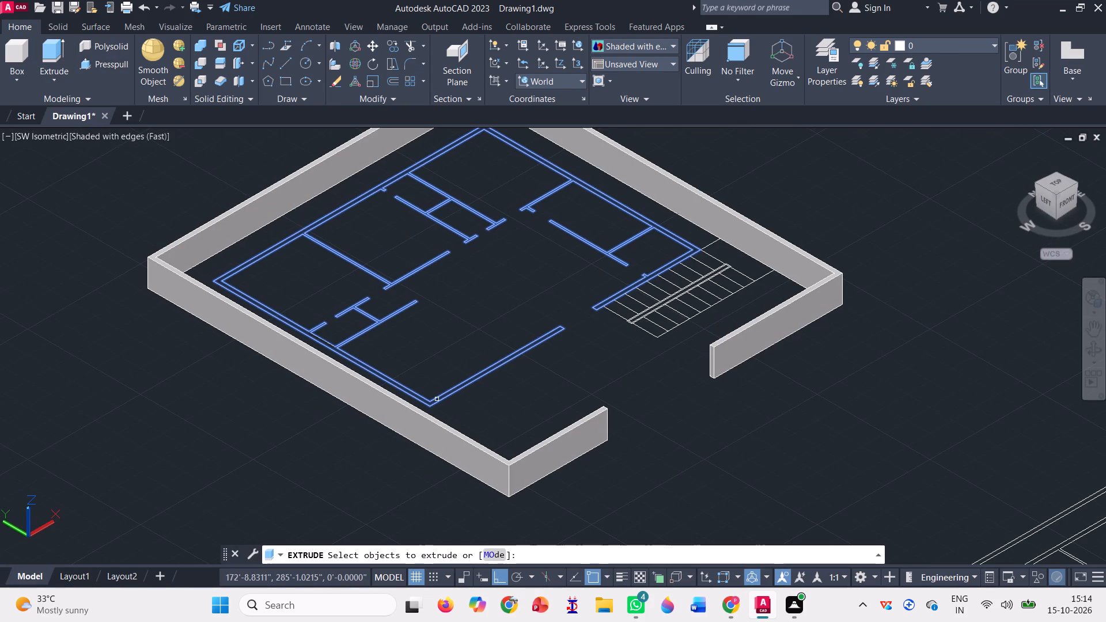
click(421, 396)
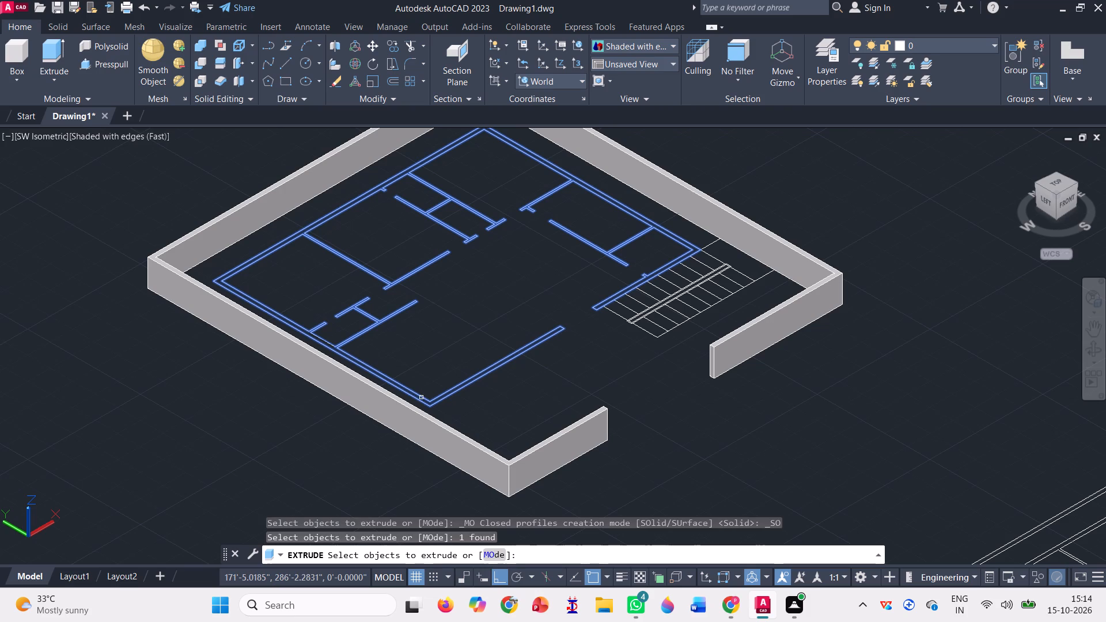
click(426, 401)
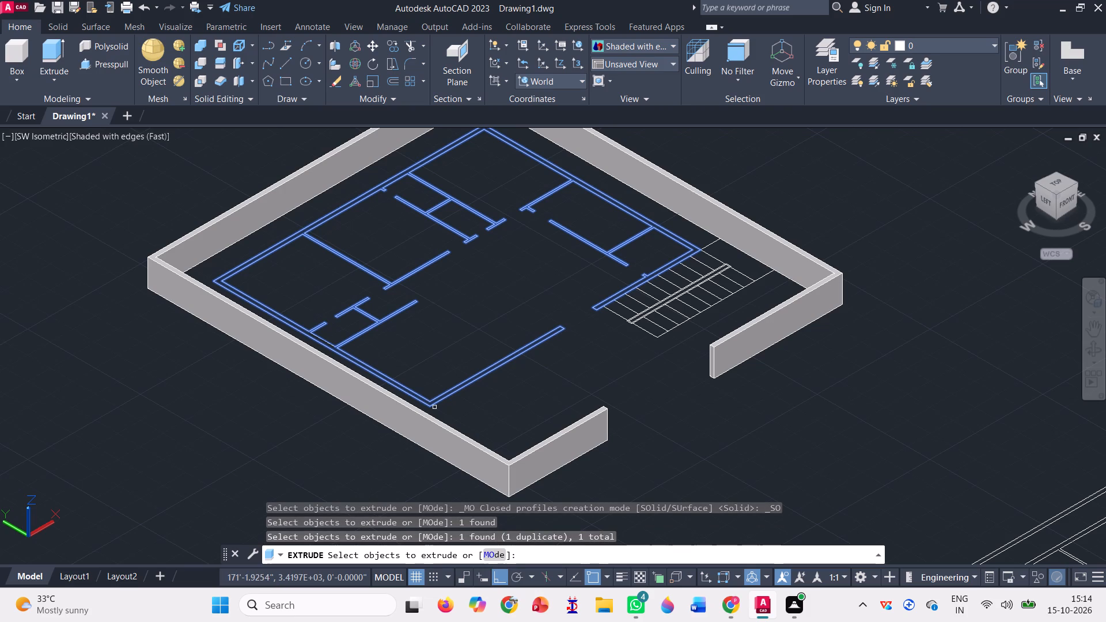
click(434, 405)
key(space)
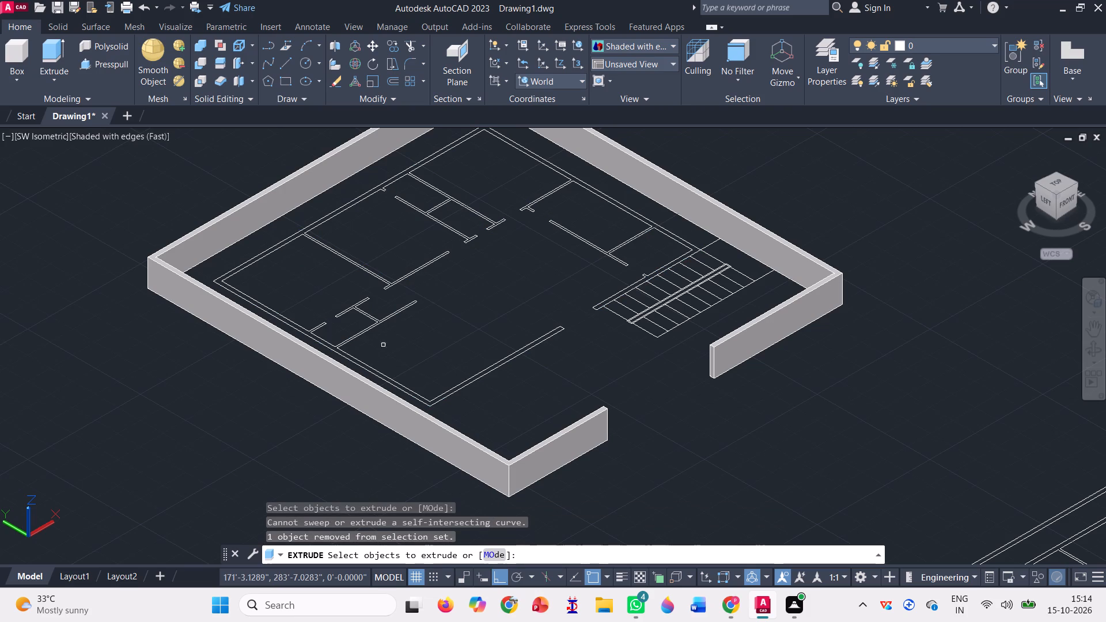
Presspull the bounded area between the copied plan's house wall lines to a height of 7'.
click(115, 65)
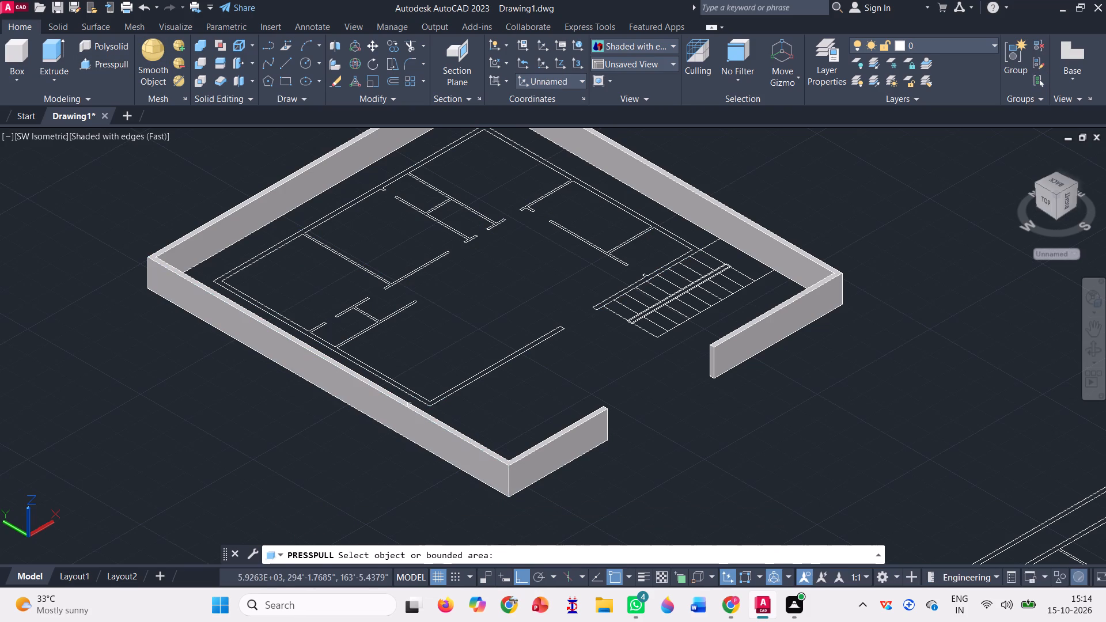
click(428, 406)
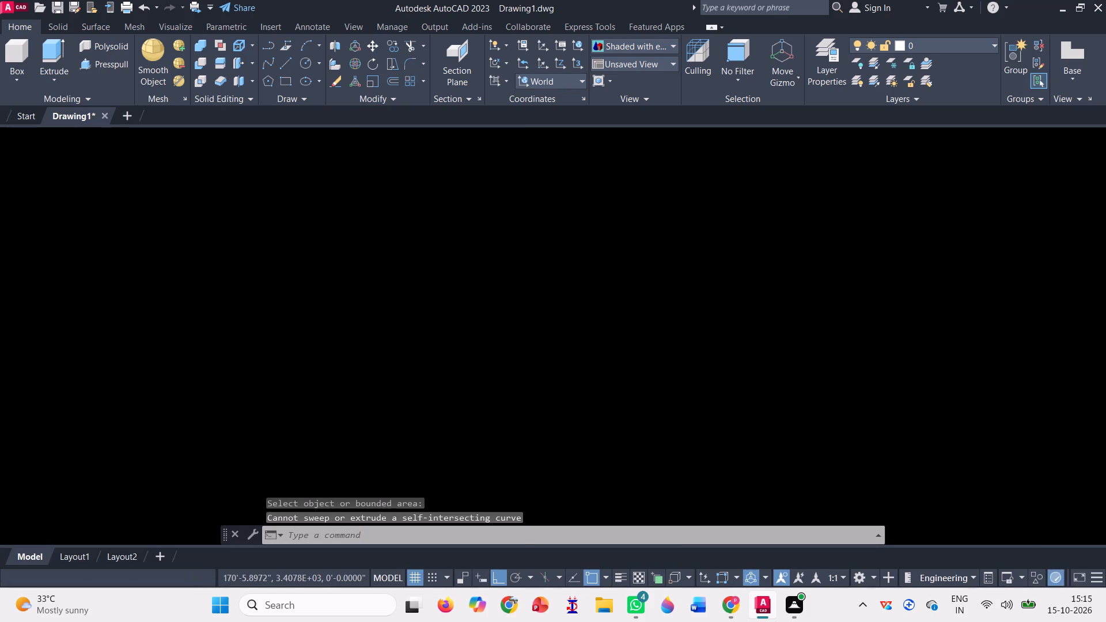
click(120, 59)
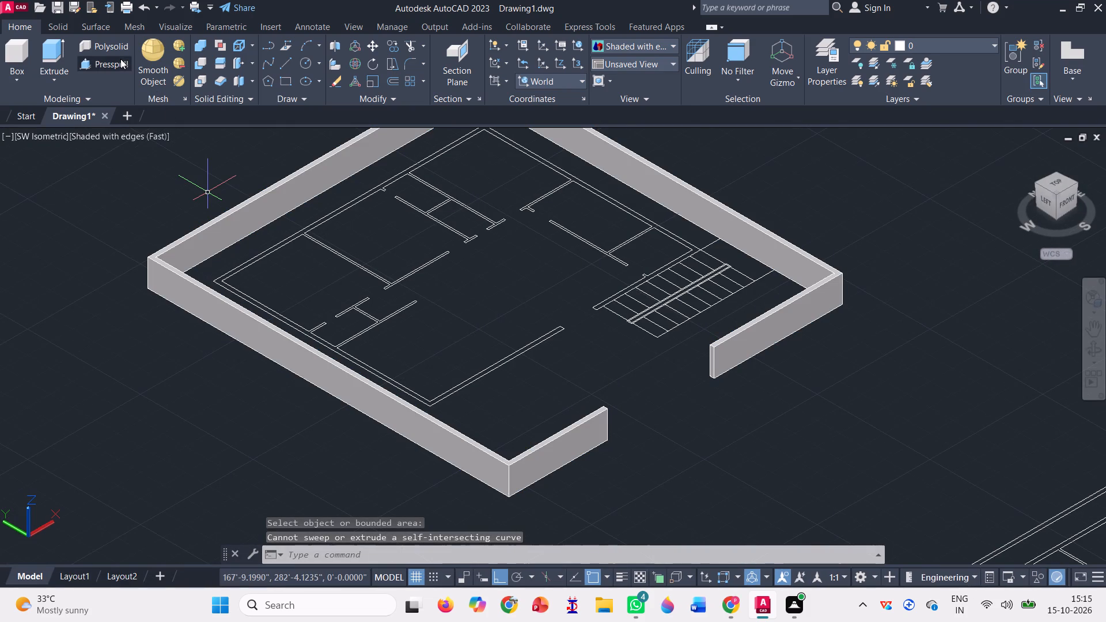
scroll(421, 399, up, 4)
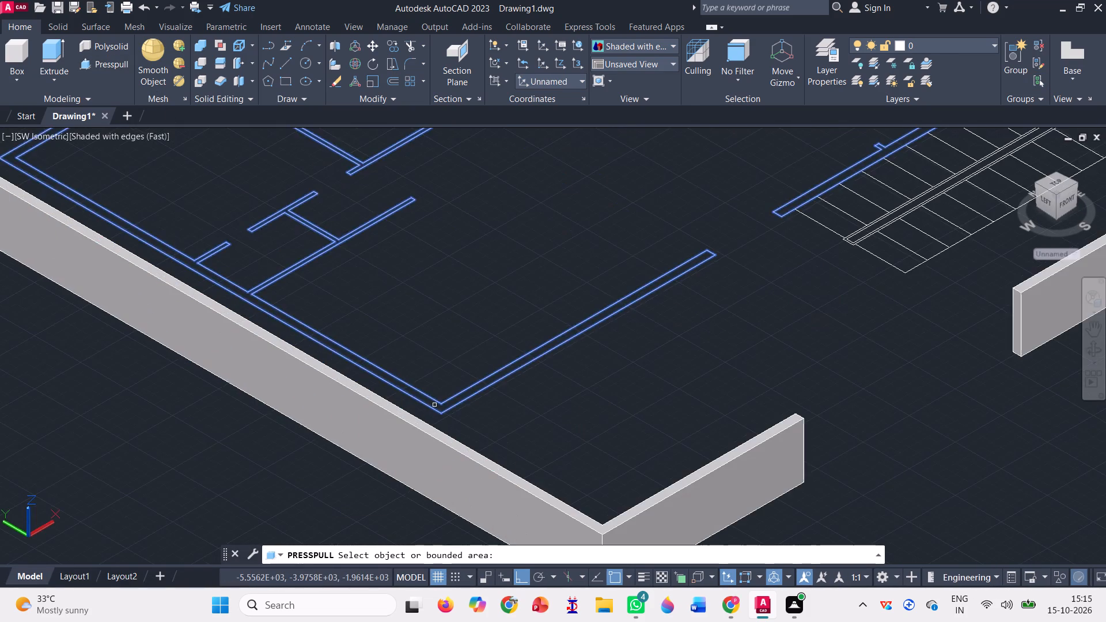
scroll(437, 406, up, 2)
click(444, 409)
scroll(442, 409, down, 6)
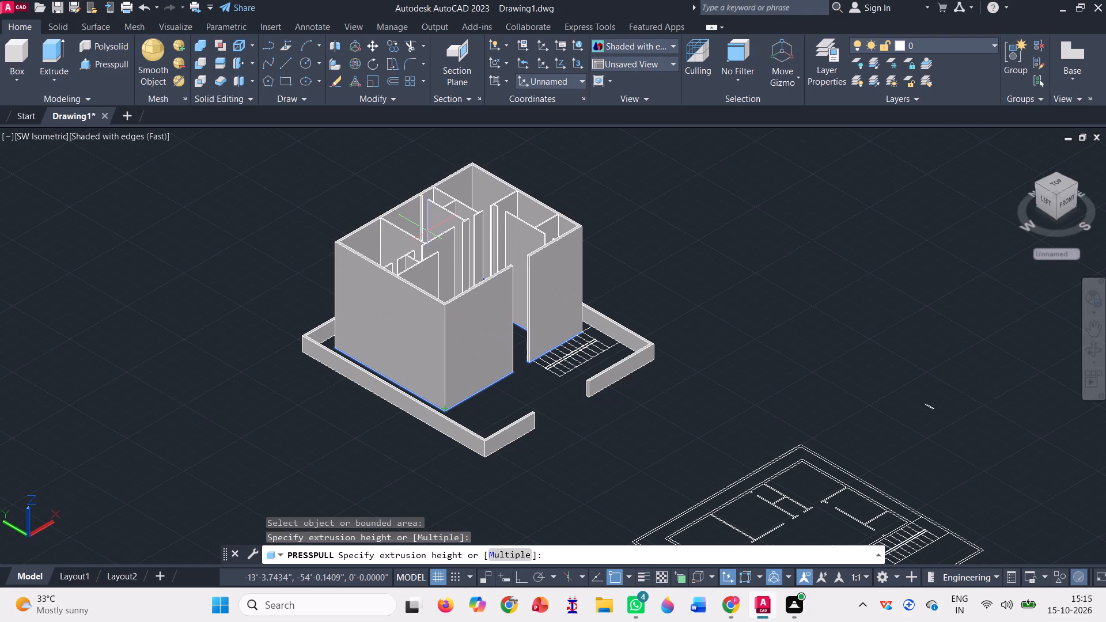
text(7')
key(Return)
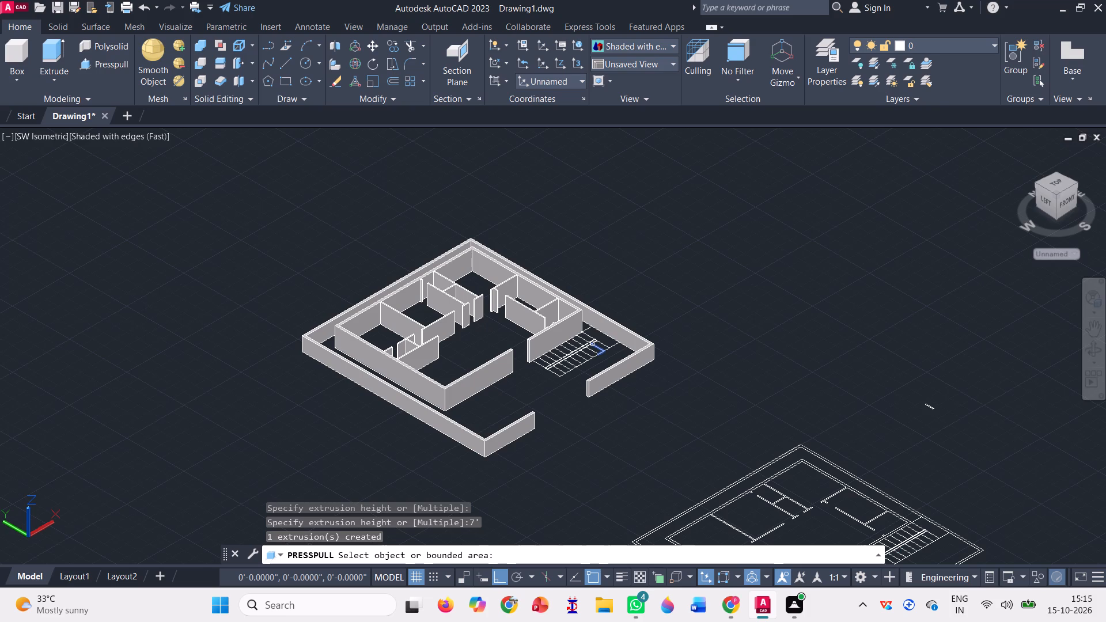
key(Escape)
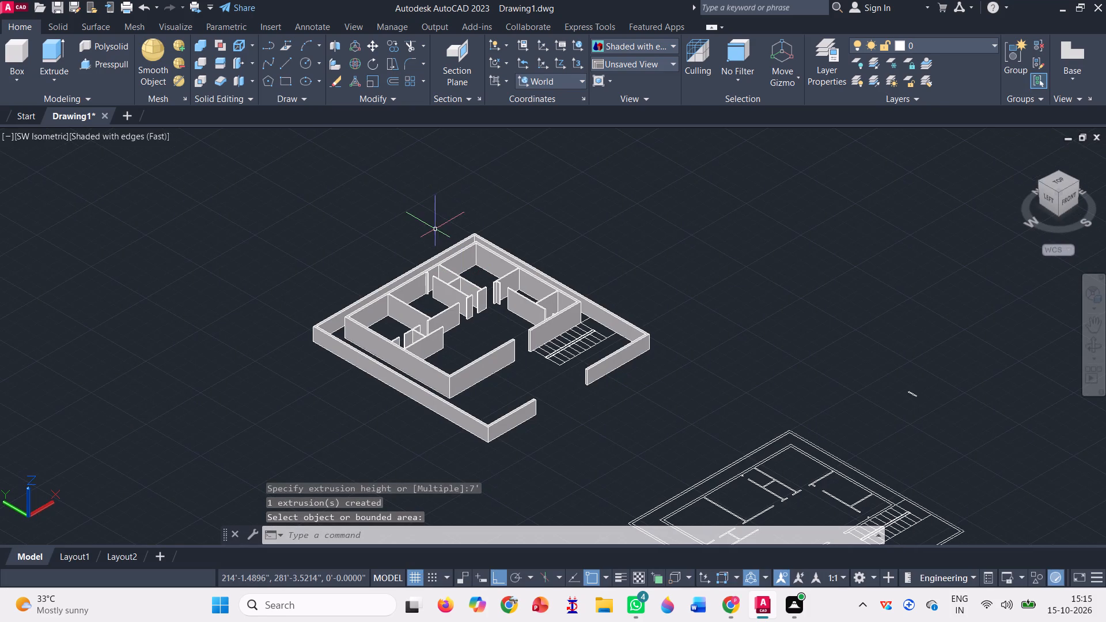
Draw a 3' high box on top of the raised house walls, spanning between opposite outer corners of the house.
click(15, 44)
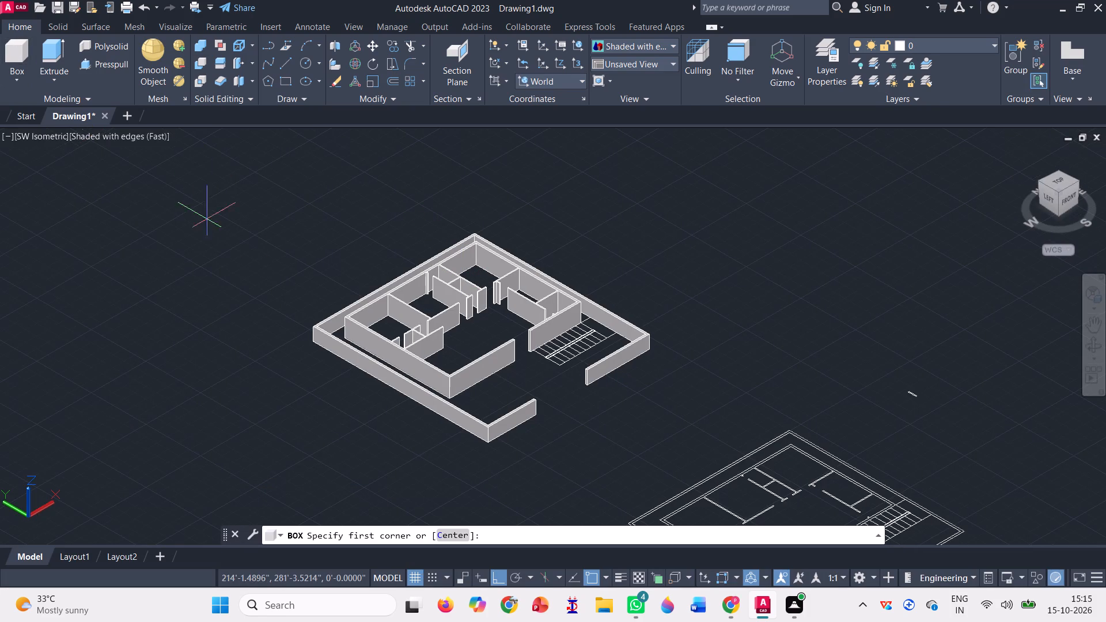
scroll(350, 302, up, 6)
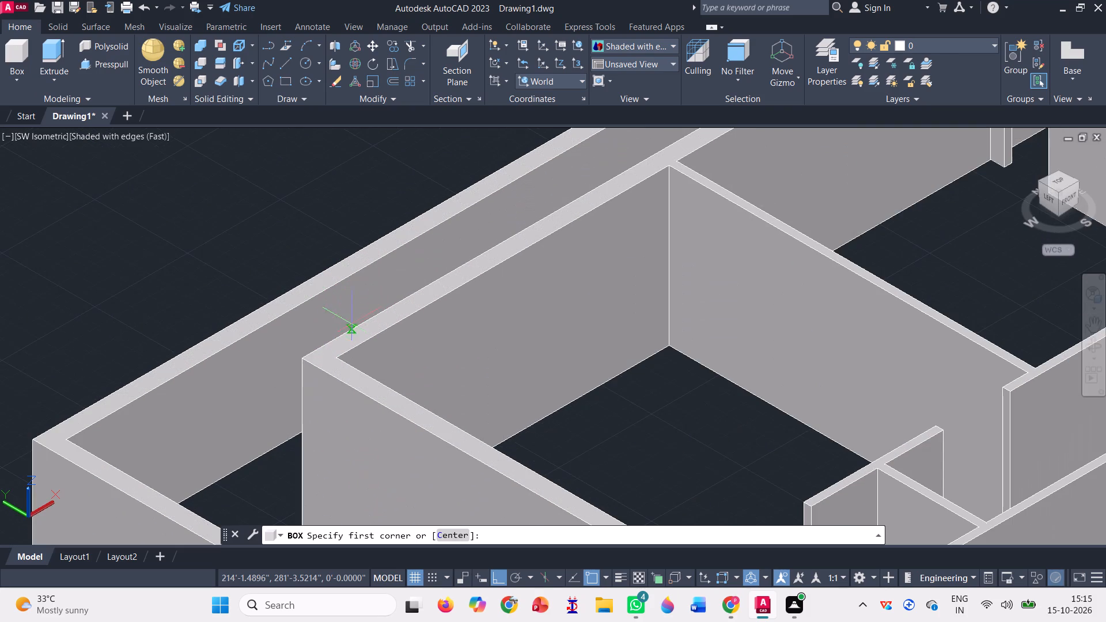
click(301, 358)
scroll(252, 296, down, 2)
scroll(490, 287, down, 1)
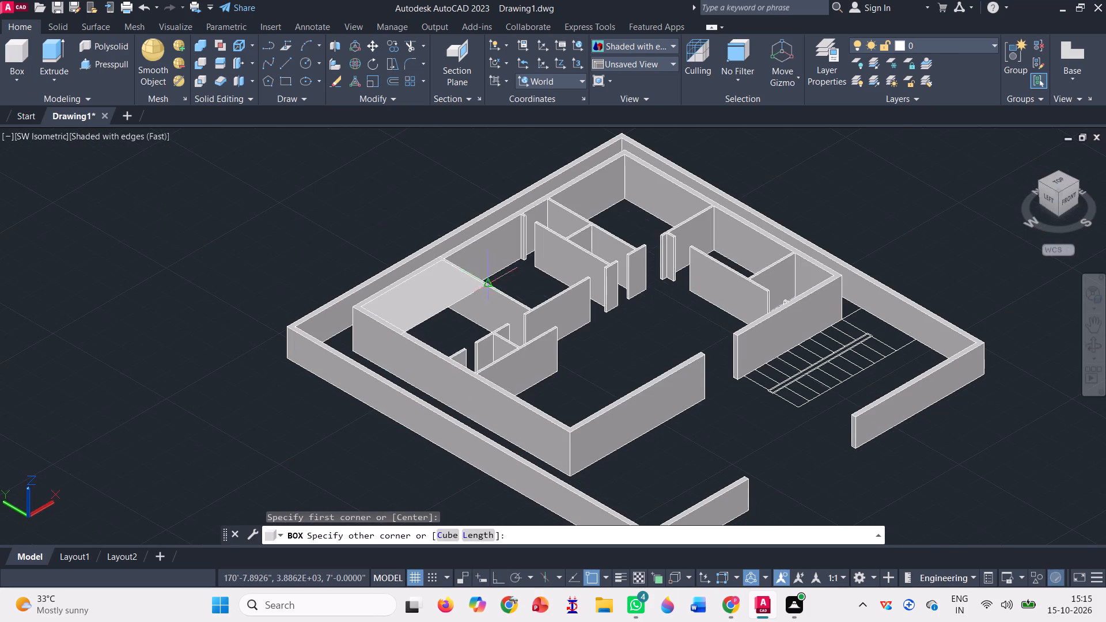
scroll(869, 274, up, 2)
scroll(810, 276, up, 2)
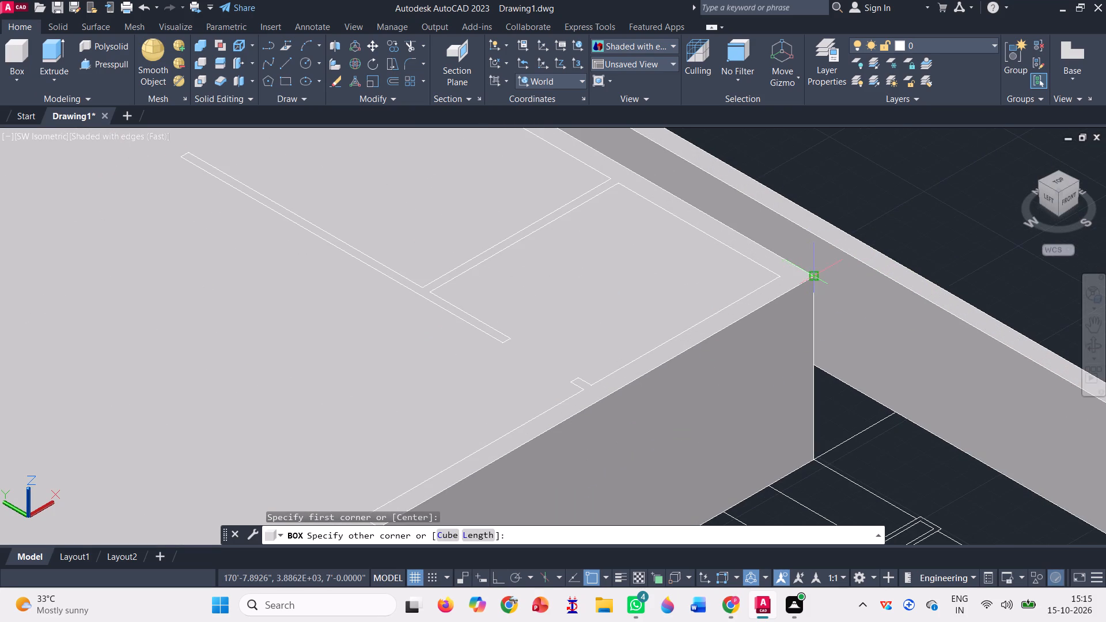
click(810, 276)
scroll(810, 276, down, 4)
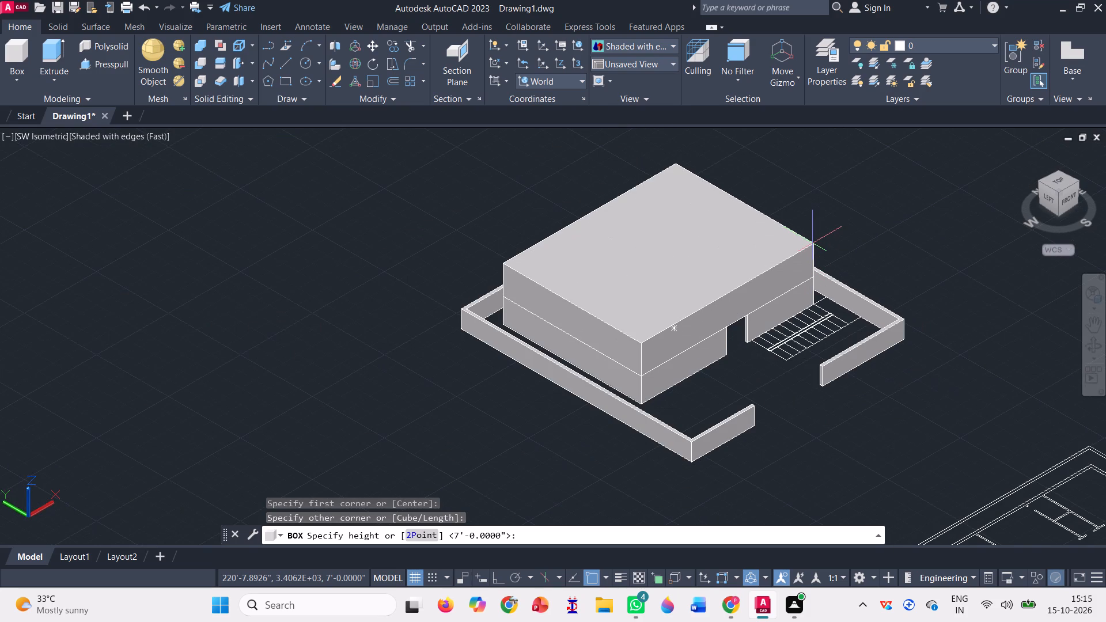
text(3')
key(Return)
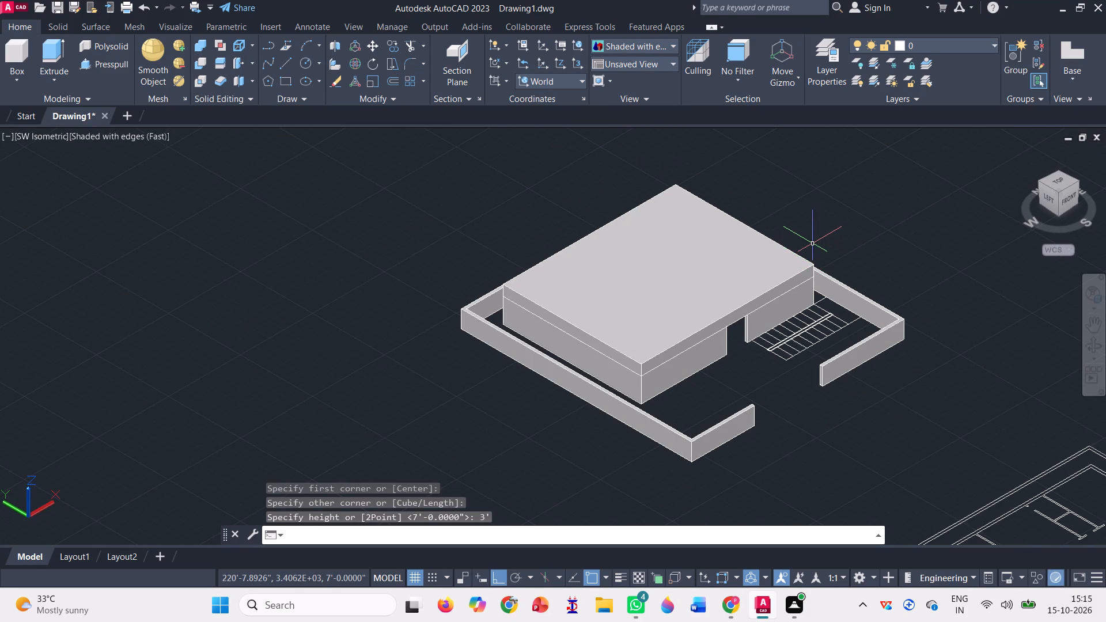
scroll(387, 294, down, 1)
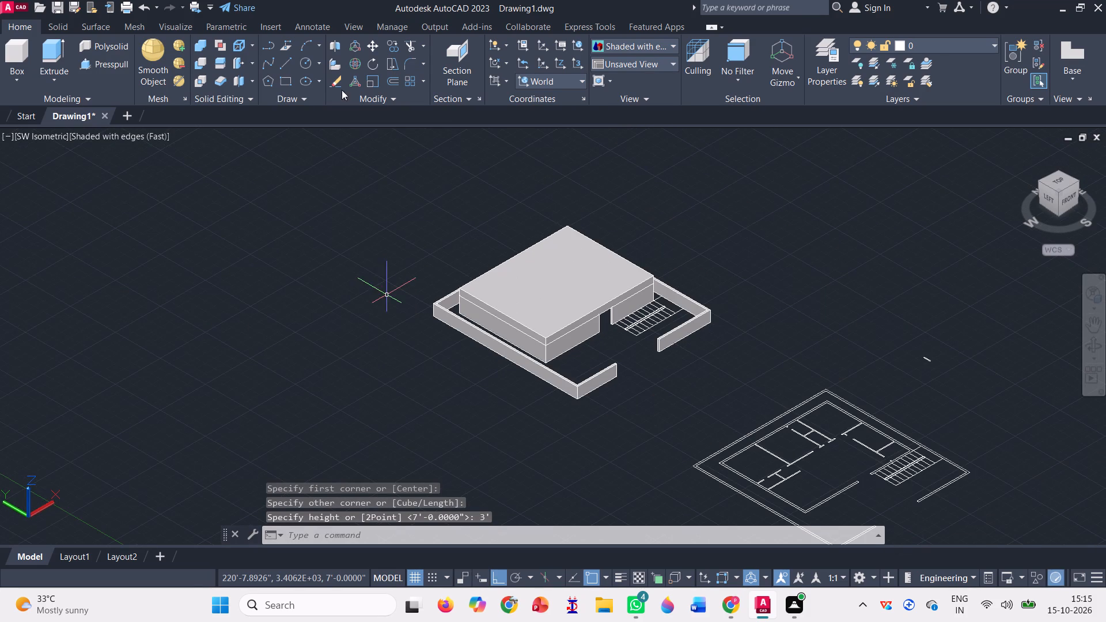
Copy the house wall outline from the flat plan about 225' along the X axis into empty space.
click(390, 44)
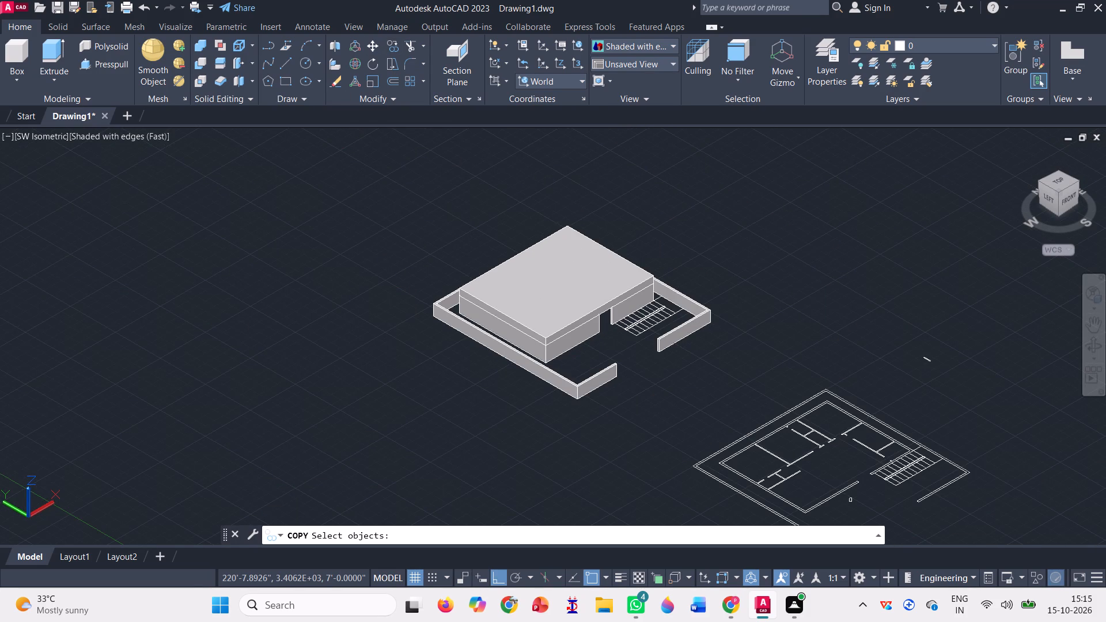
click(835, 498)
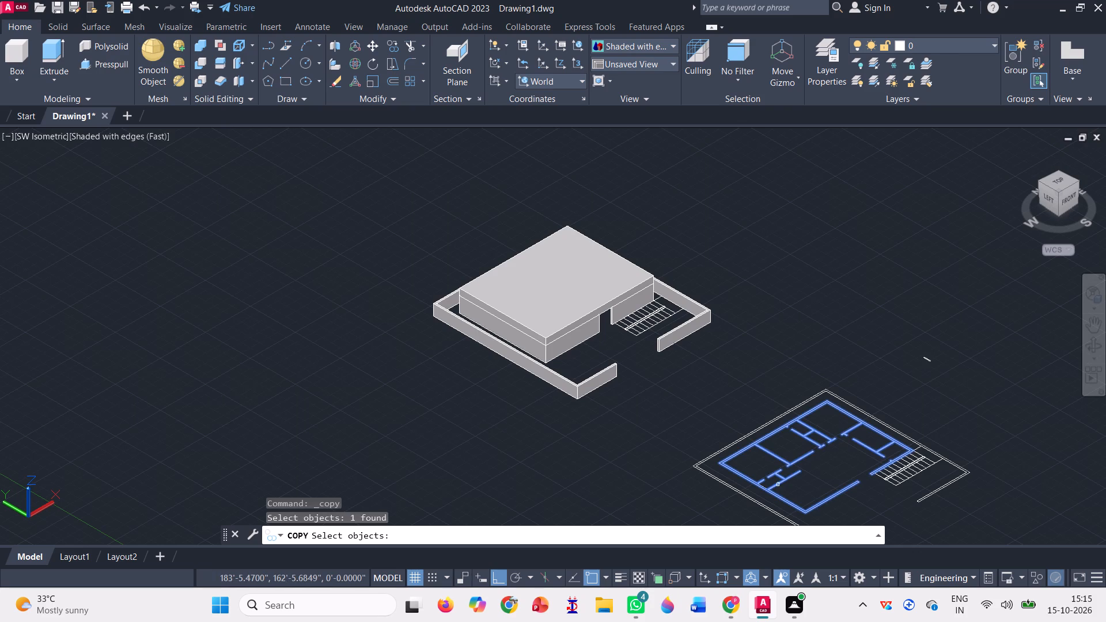
key(space)
scroll(718, 466, up, 3)
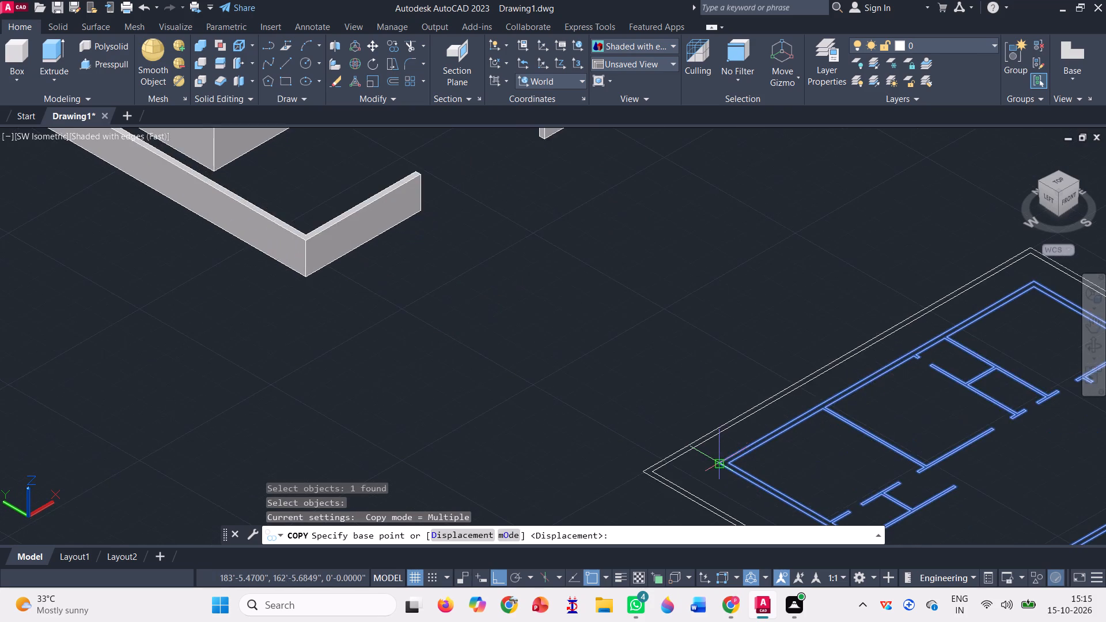
scroll(719, 458, up, 1)
click(719, 468)
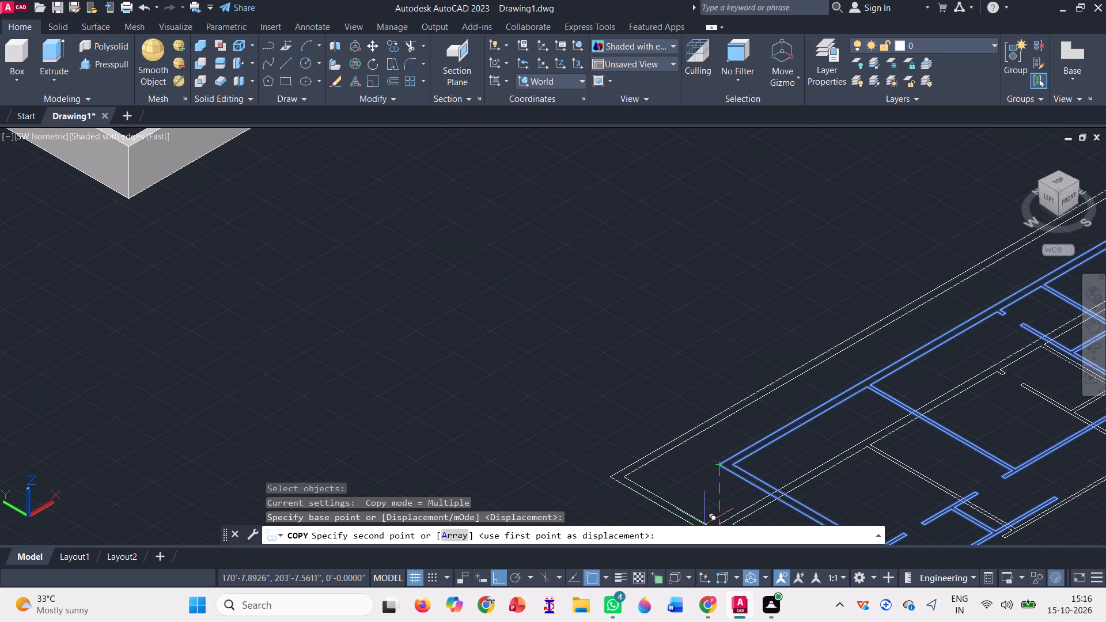
scroll(694, 533, down, 1)
scroll(730, 463, down, 1)
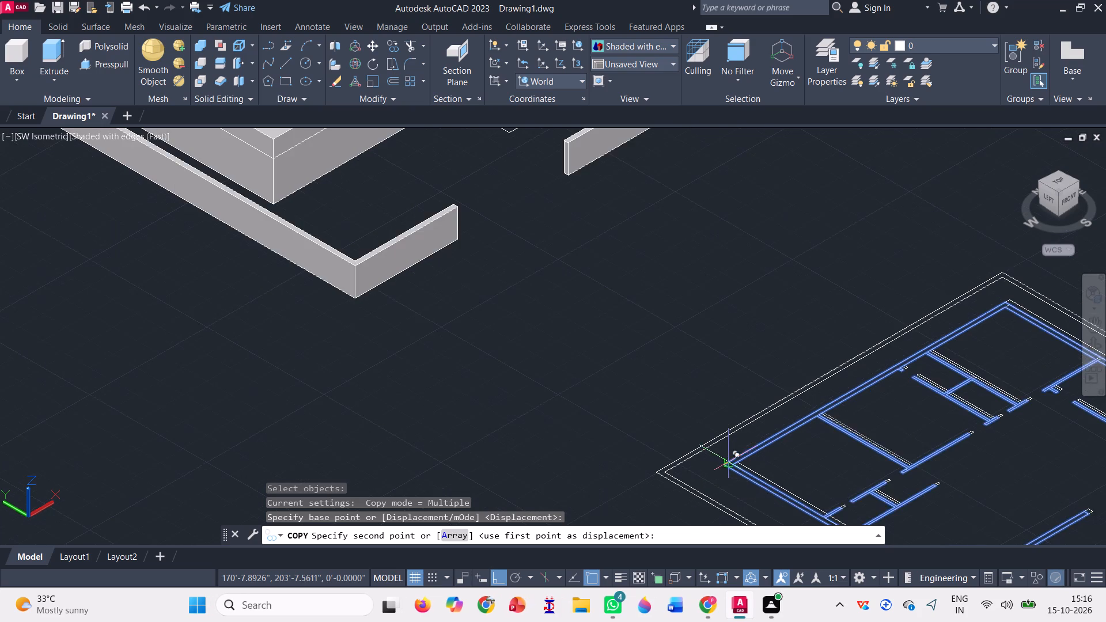
scroll(729, 456, down, 2)
scroll(475, 274, up, 3)
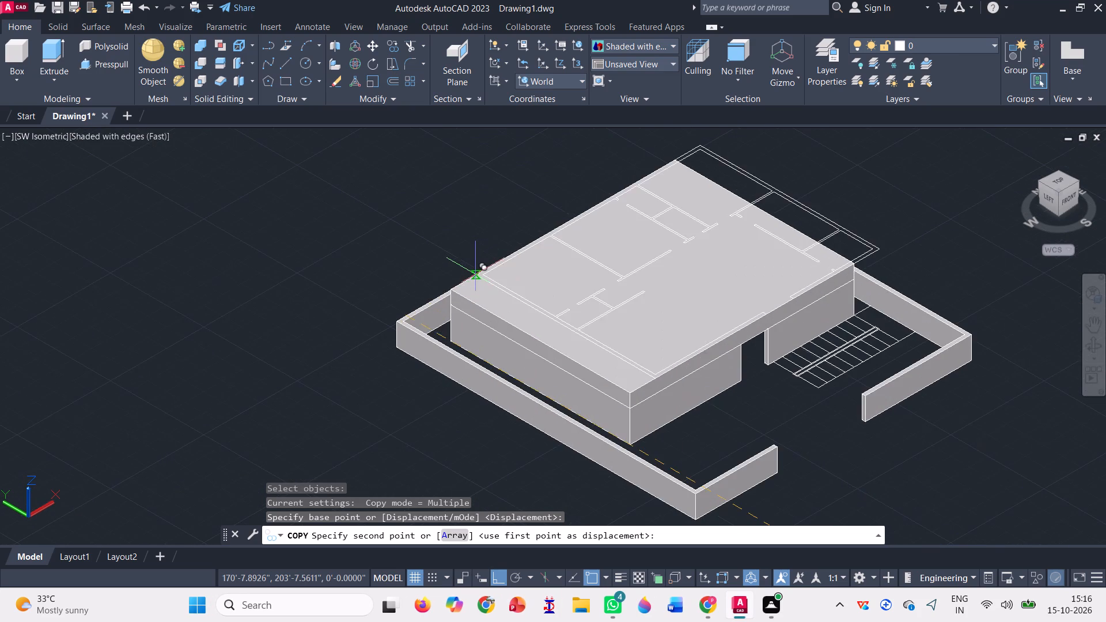
scroll(468, 274, up, 2)
scroll(468, 274, down, 6)
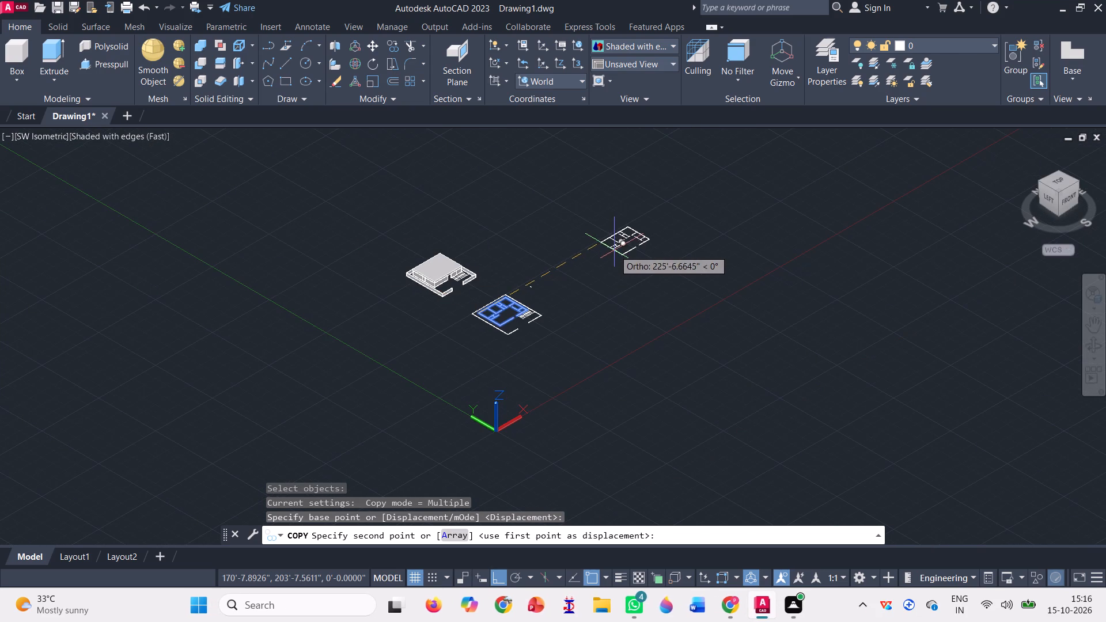
click(614, 249)
key(Escape)
In the new outline copy, trim the end lines at the door gap between the west wall's stub and the nearby T-shaped partition.
scroll(601, 201, up, 2)
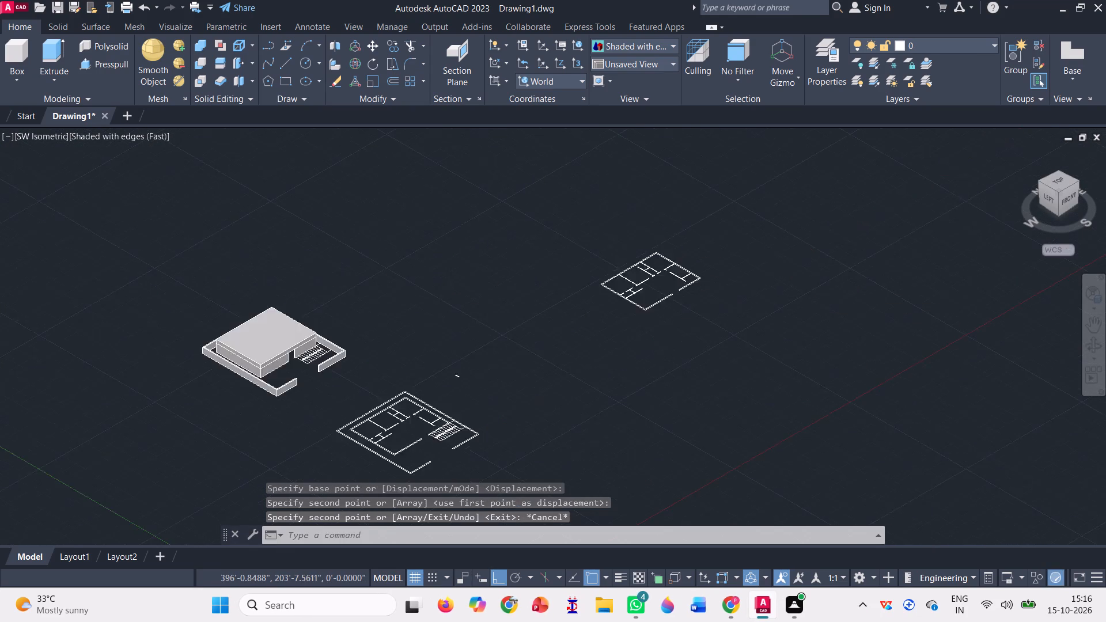
scroll(601, 201, up, 1)
scroll(759, 249, up, 3)
scroll(531, 305, down, 2)
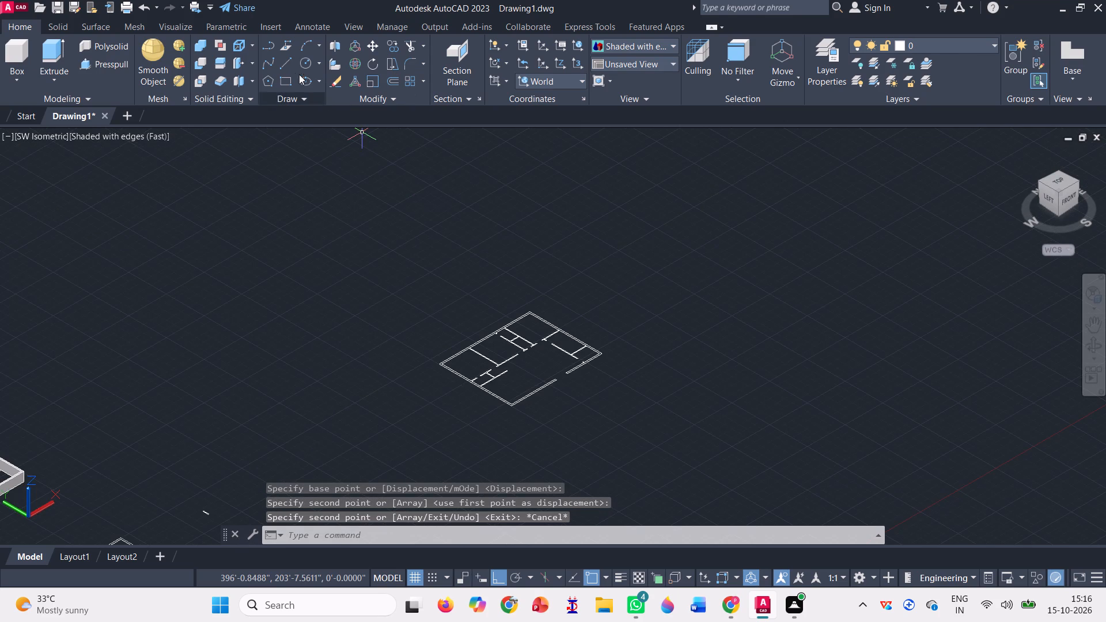
click(289, 67)
key(Escape)
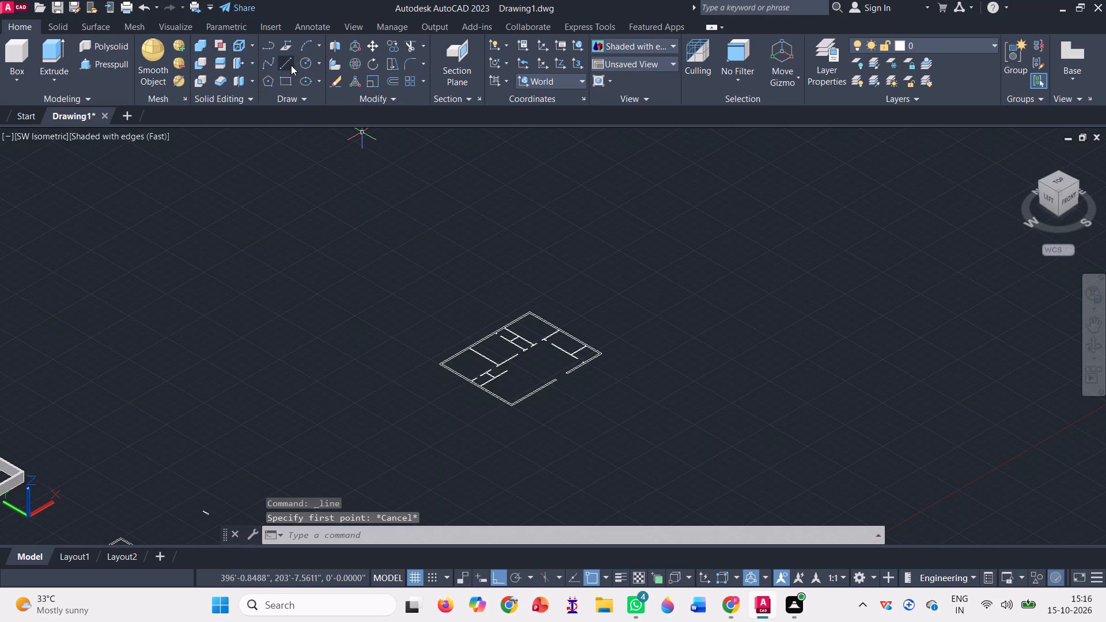
click(411, 44)
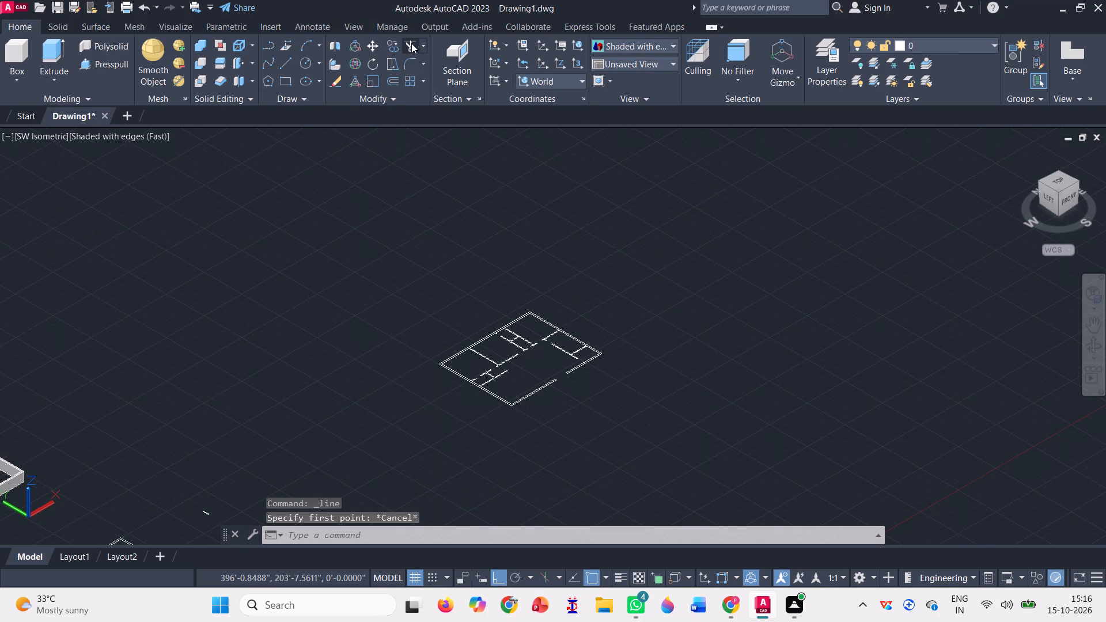
scroll(507, 352, up, 6)
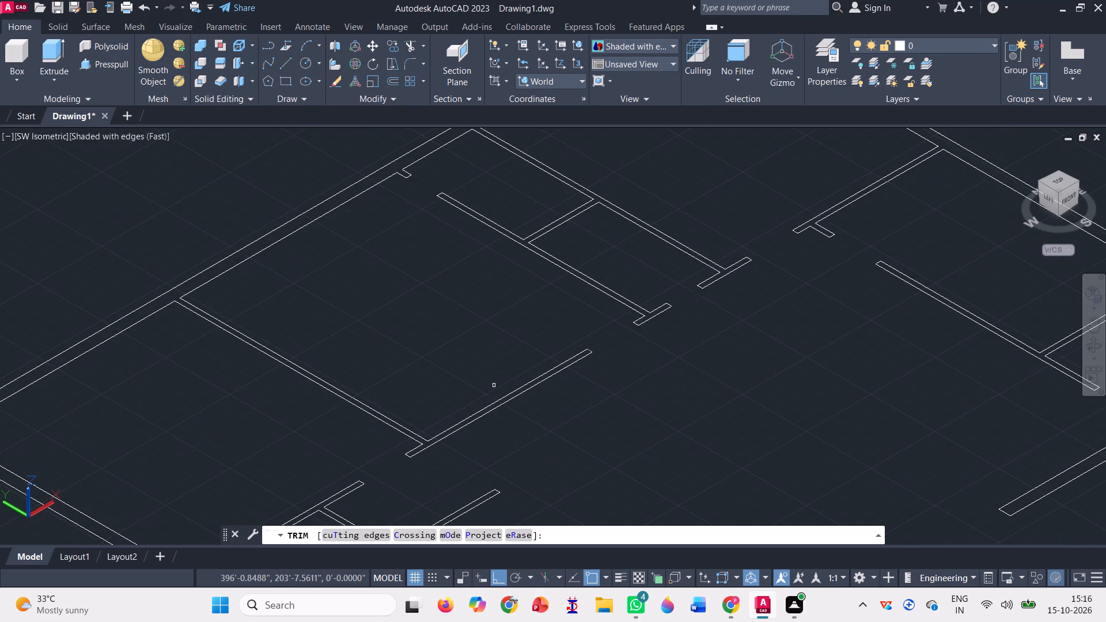
scroll(494, 385, down, 2)
scroll(416, 454, up, 3)
scroll(318, 461, up, 4)
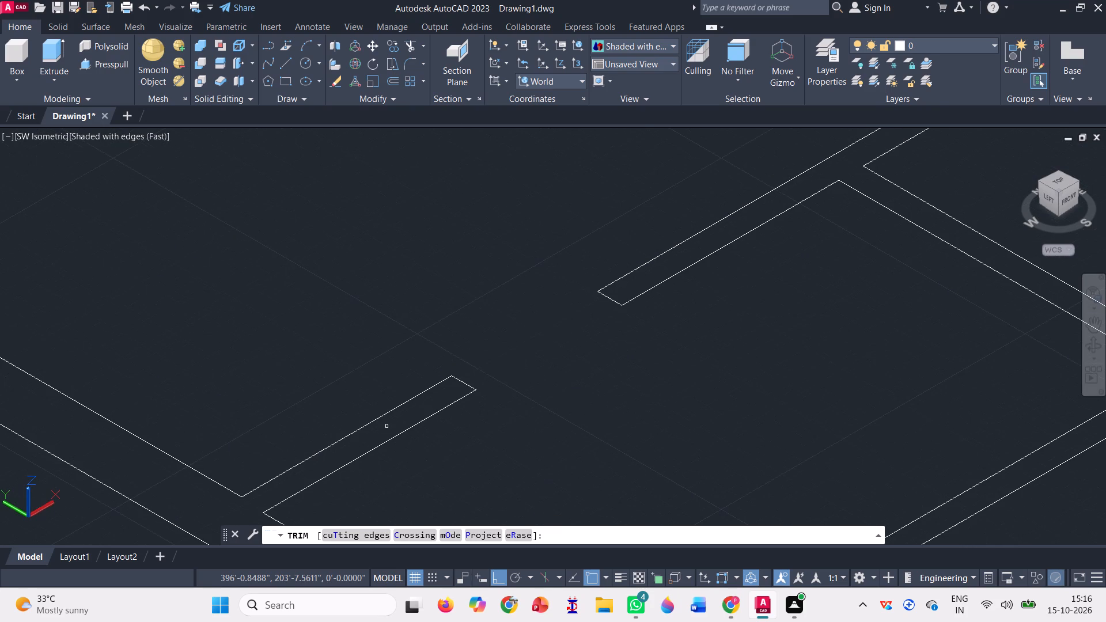
click(458, 389)
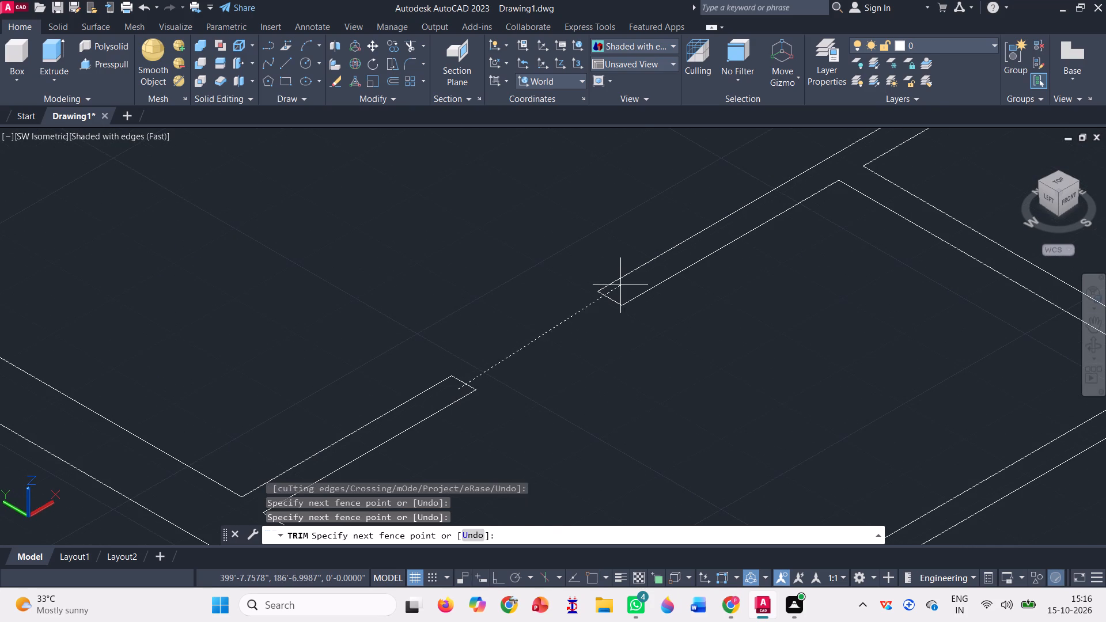
click(620, 285)
click(613, 299)
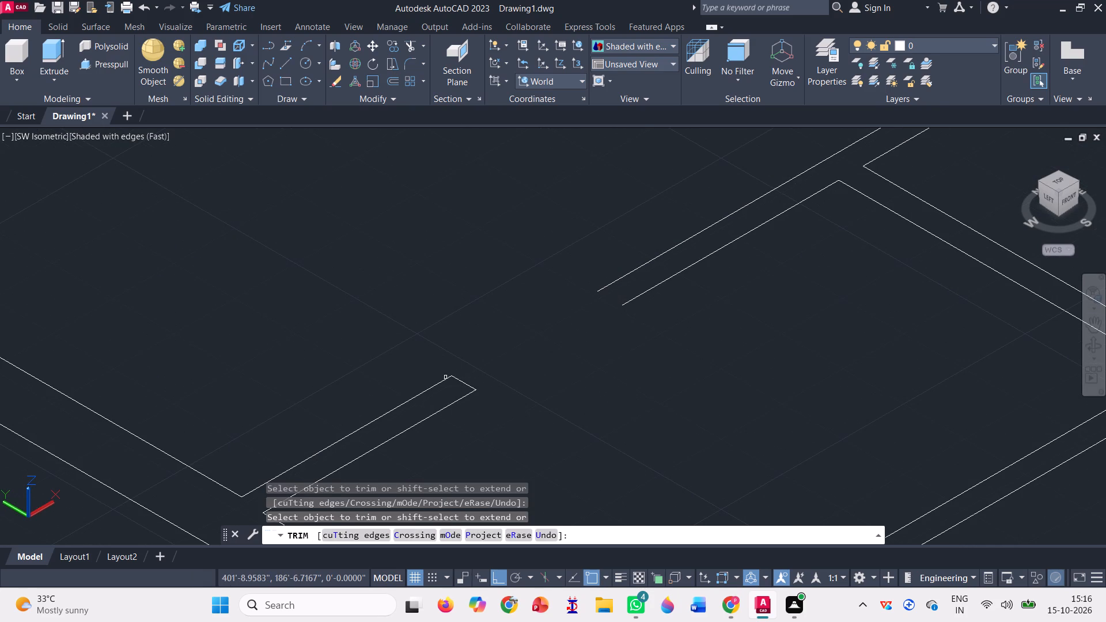
click(454, 379)
Trim the end lines at the gap between the T-shaped partition's other end and the adjoining room's wall.
scroll(479, 404, down, 2)
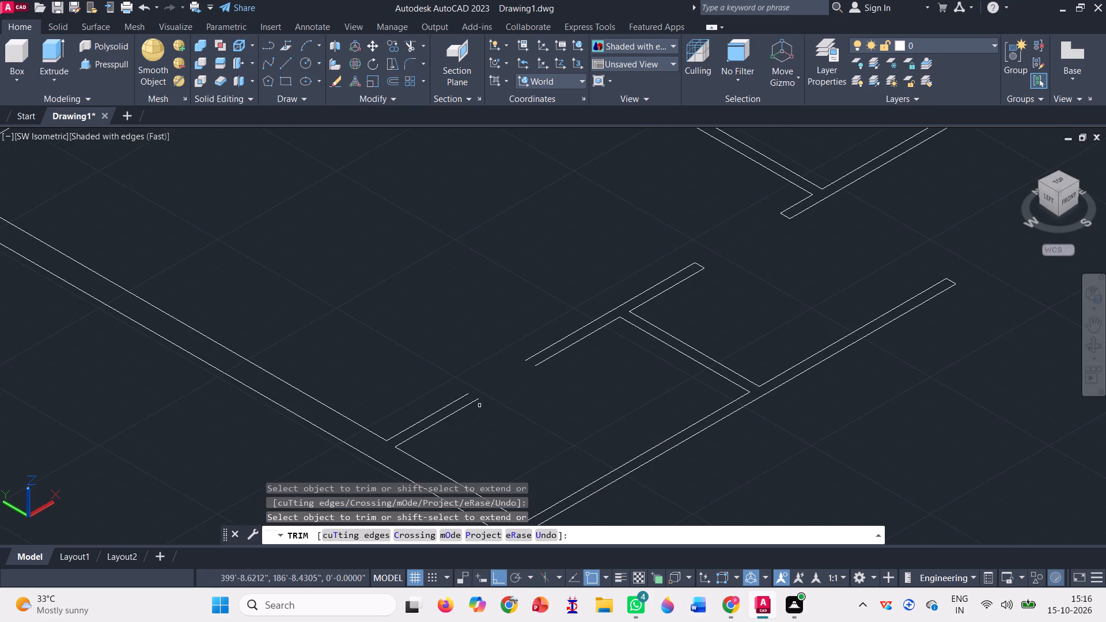
scroll(594, 376, down, 1)
scroll(706, 283, up, 3)
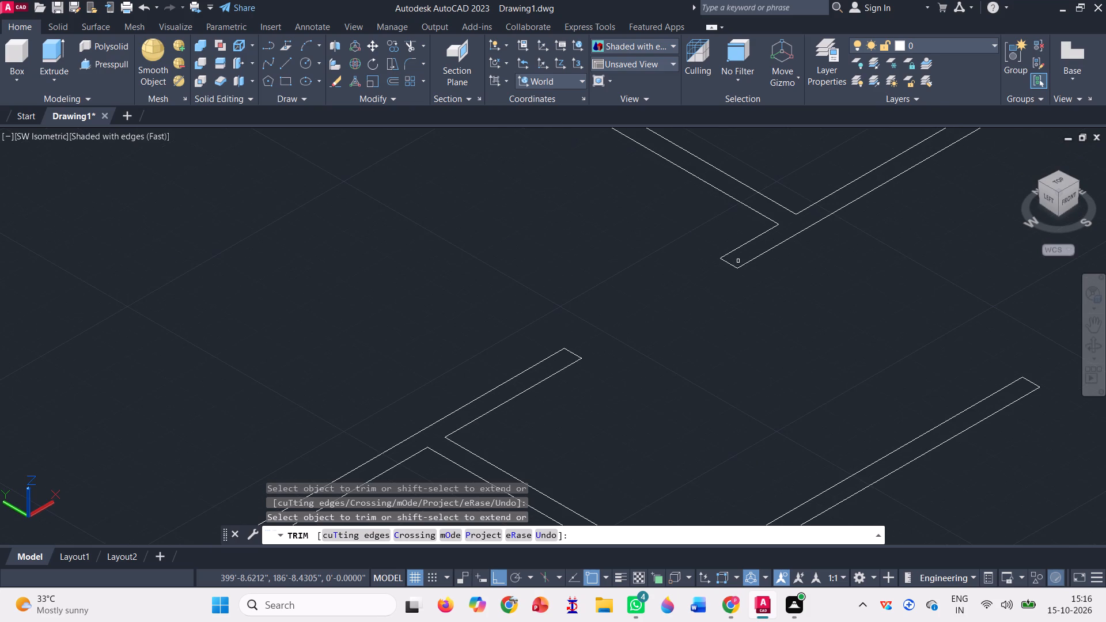
click(730, 266)
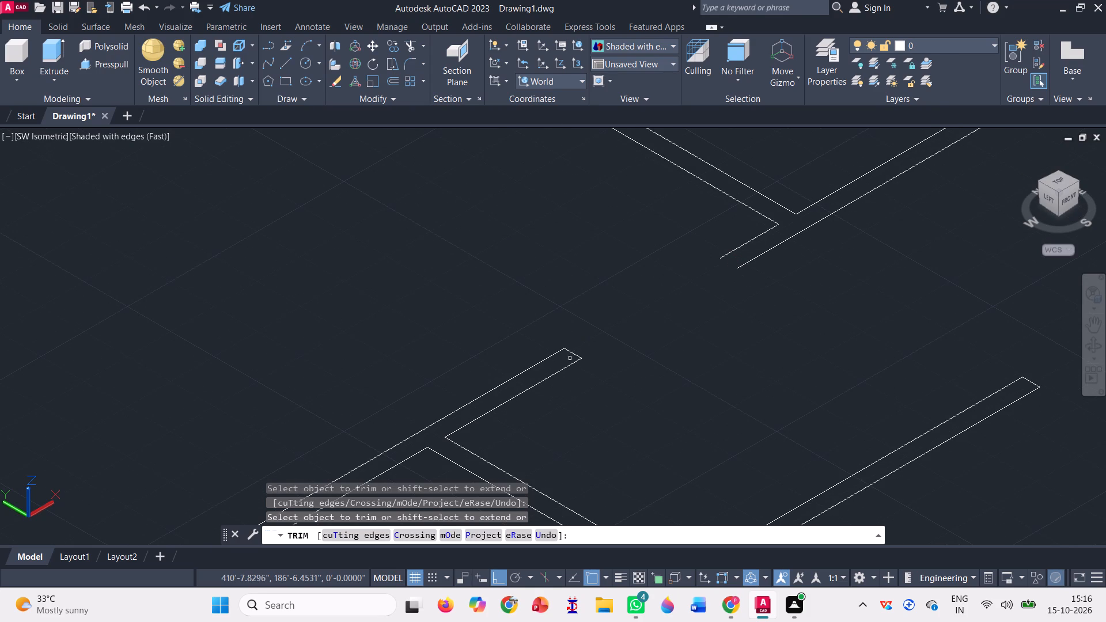
click(573, 352)
Trim the end lines at the gap between that room wall's far end and the T-shaped end of the following partition.
scroll(579, 373, down, 2)
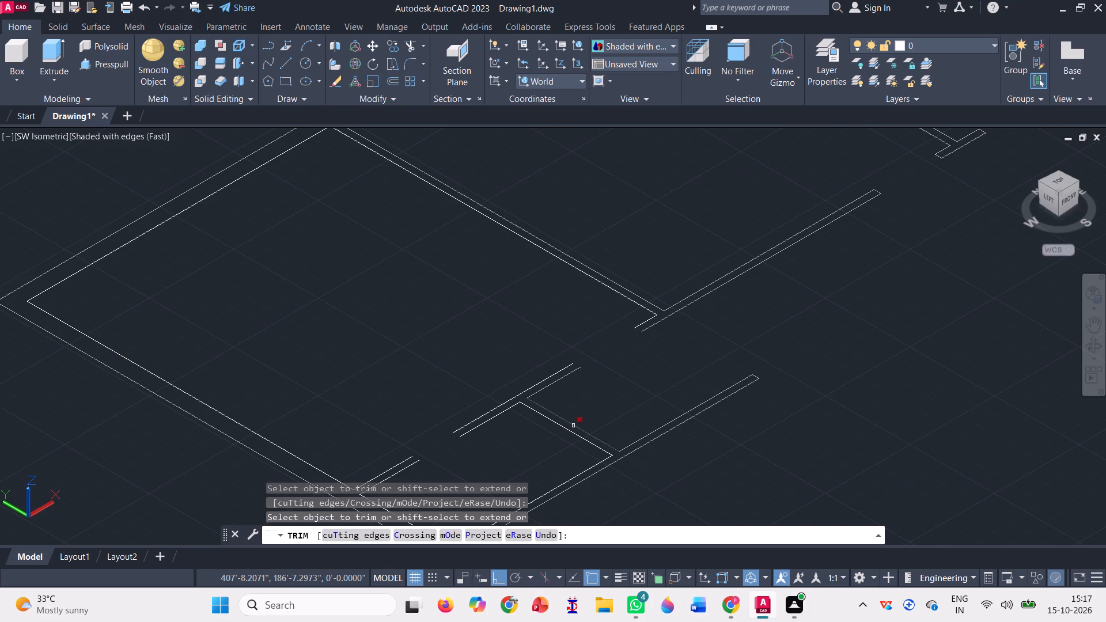
scroll(573, 425, down, 1)
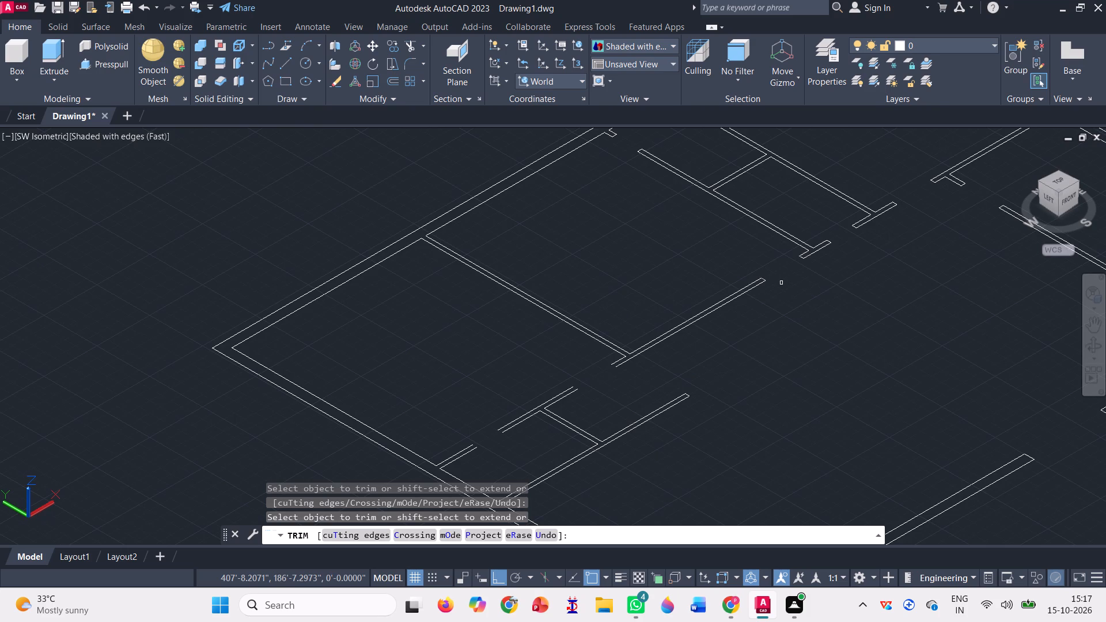
scroll(815, 248, up, 6)
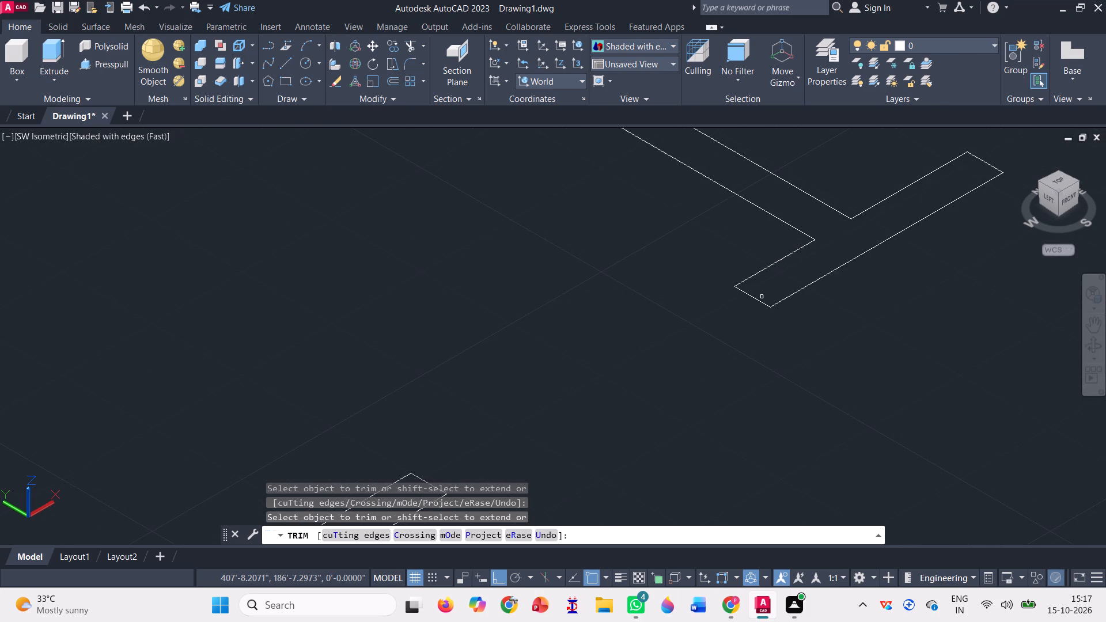
click(757, 302)
scroll(750, 294, down, 1)
scroll(553, 416, up, 1)
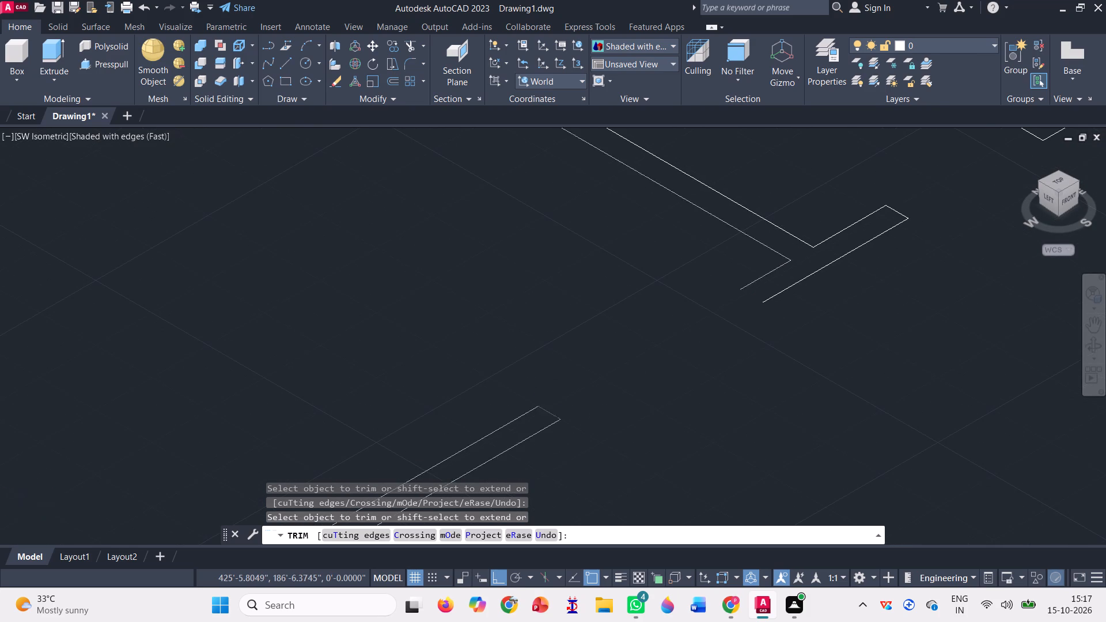
scroll(553, 416, up, 2)
click(553, 415)
Trim the end lines at the gap between the small stub on the long rear wall and the facing partition.
scroll(565, 420, down, 2)
scroll(672, 447, down, 1)
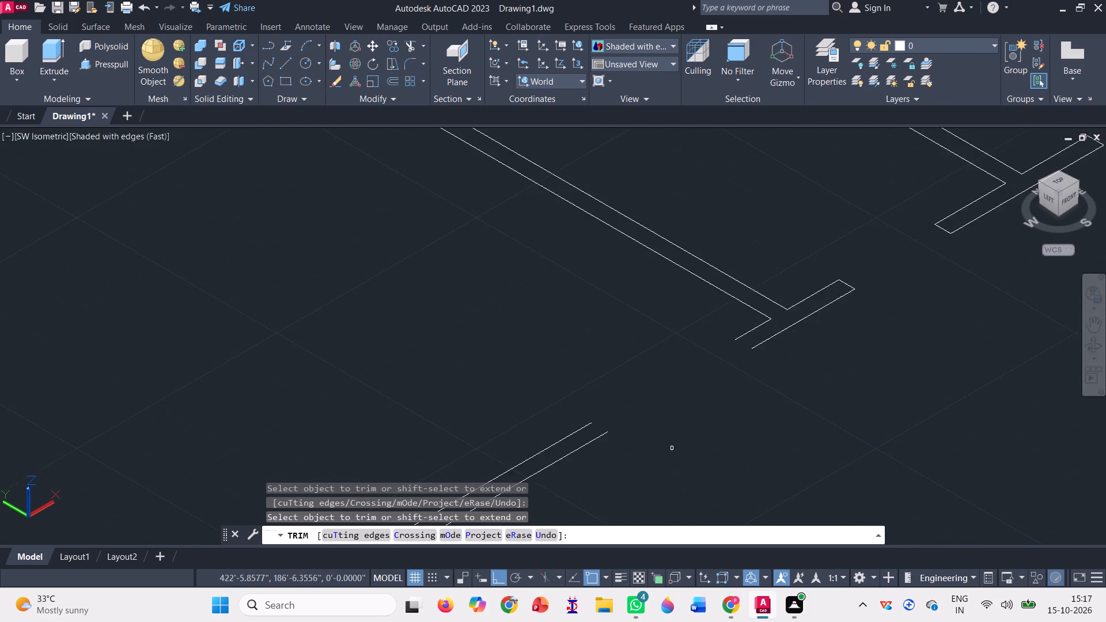
scroll(672, 447, down, 2)
scroll(414, 224, up, 3)
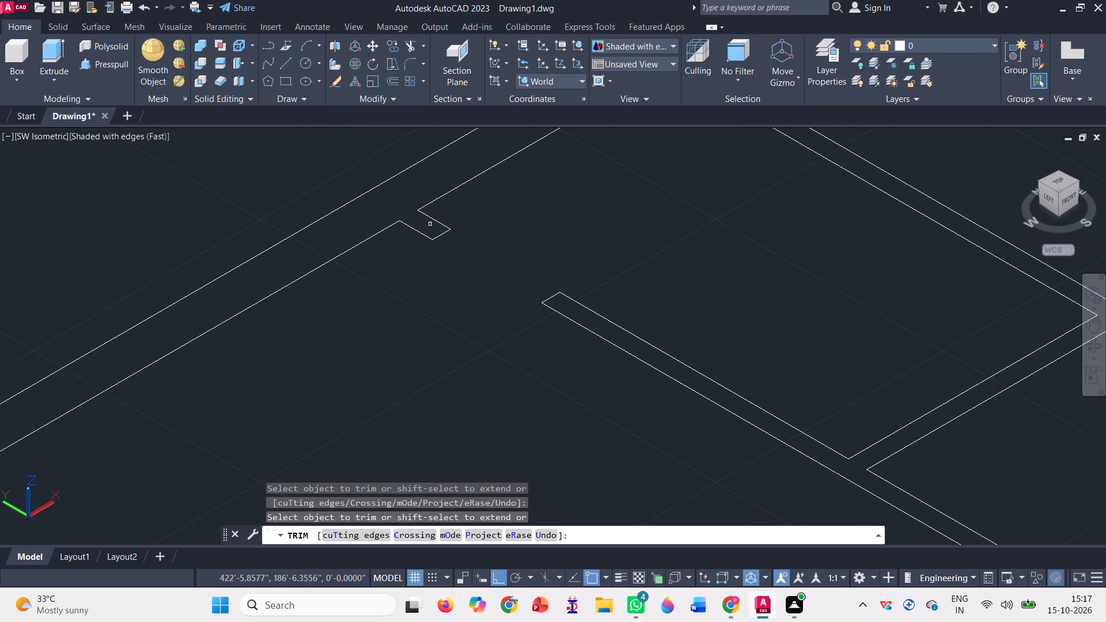
scroll(430, 223, up, 3)
click(465, 251)
scroll(465, 251, down, 1)
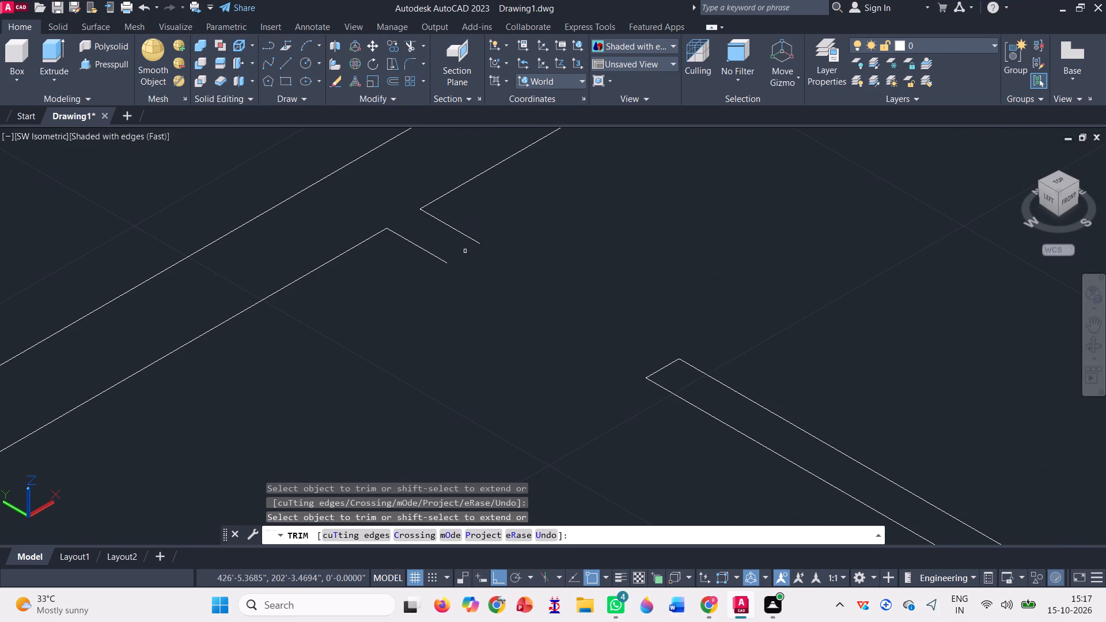
click(665, 366)
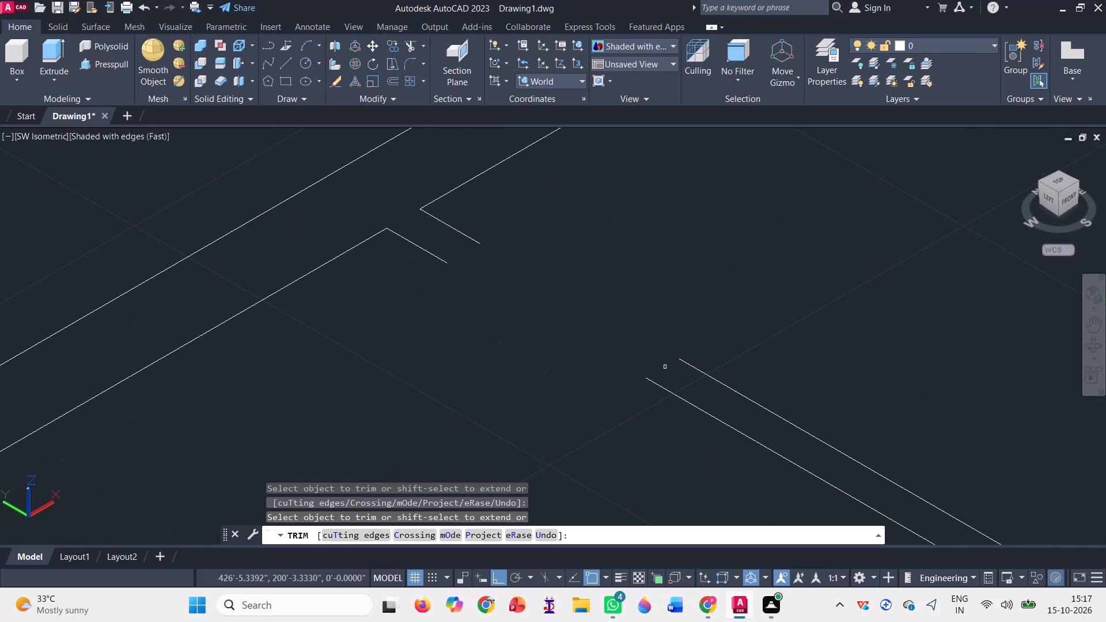
scroll(607, 365, down, 4)
scroll(896, 447, up, 2)
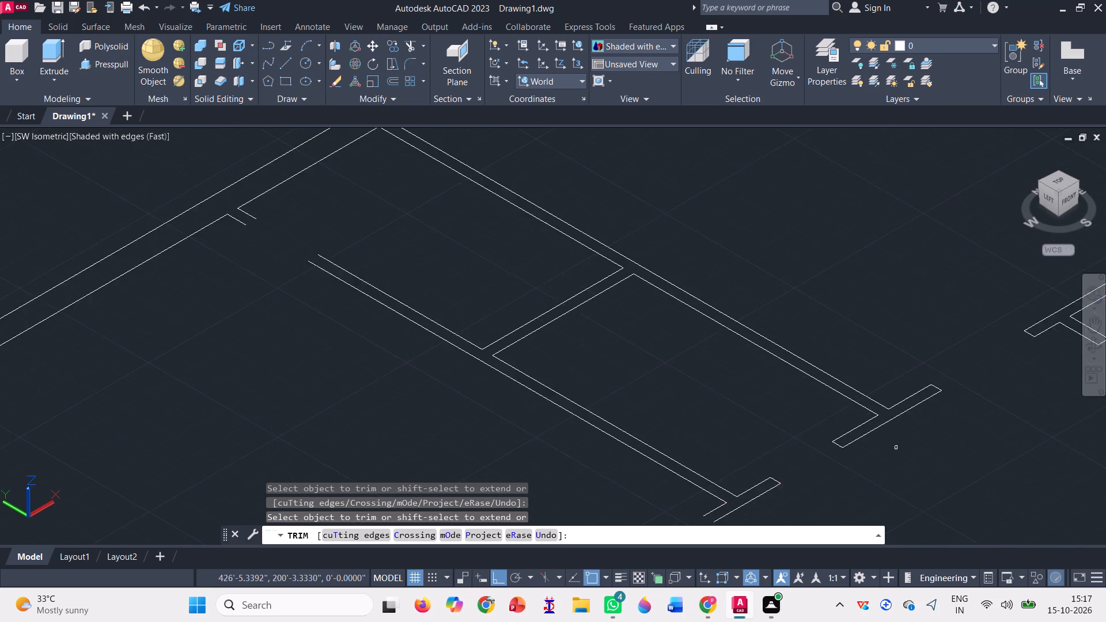
Trim the end lines at the gap between the facing T-shaped ends of the two parallel partitions.
scroll(896, 447, up, 1)
click(812, 445)
scroll(845, 361, down, 2)
scroll(787, 427, up, 1)
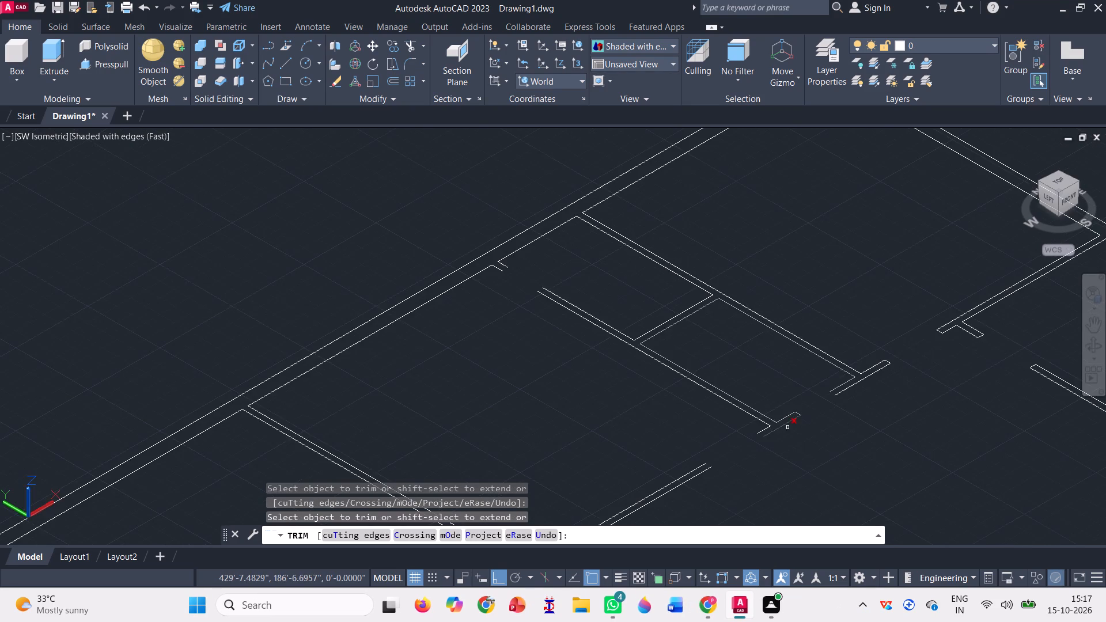
scroll(787, 427, up, 4)
click(819, 386)
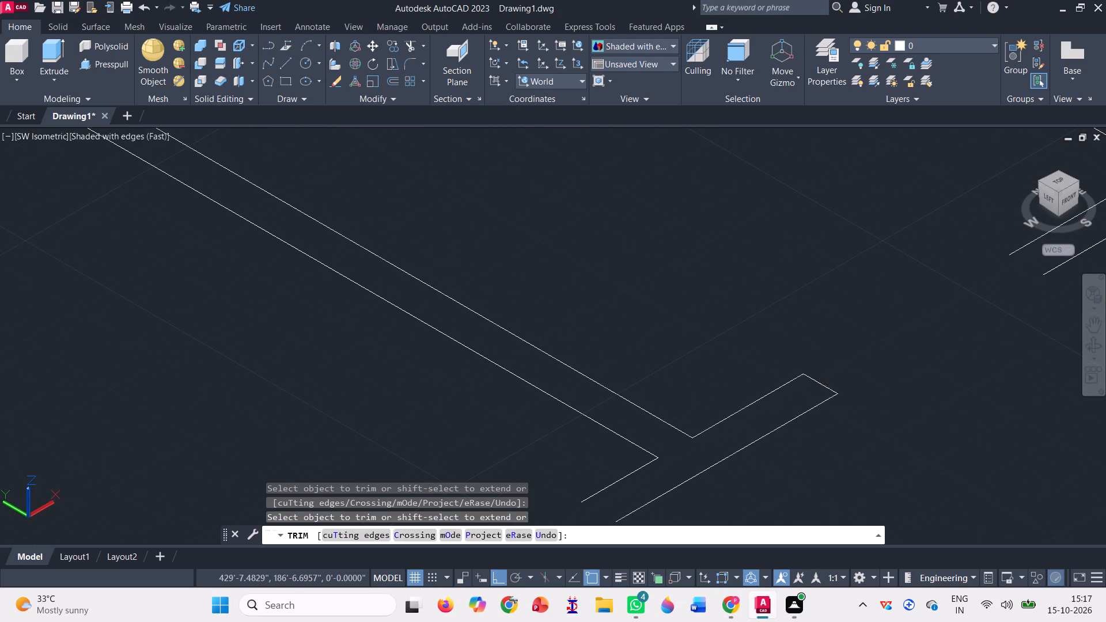
Trim the end lines at the gap between the other arm of that T-shaped partition and the facing stubbed partition.
scroll(780, 399, down, 2)
scroll(724, 393, down, 2)
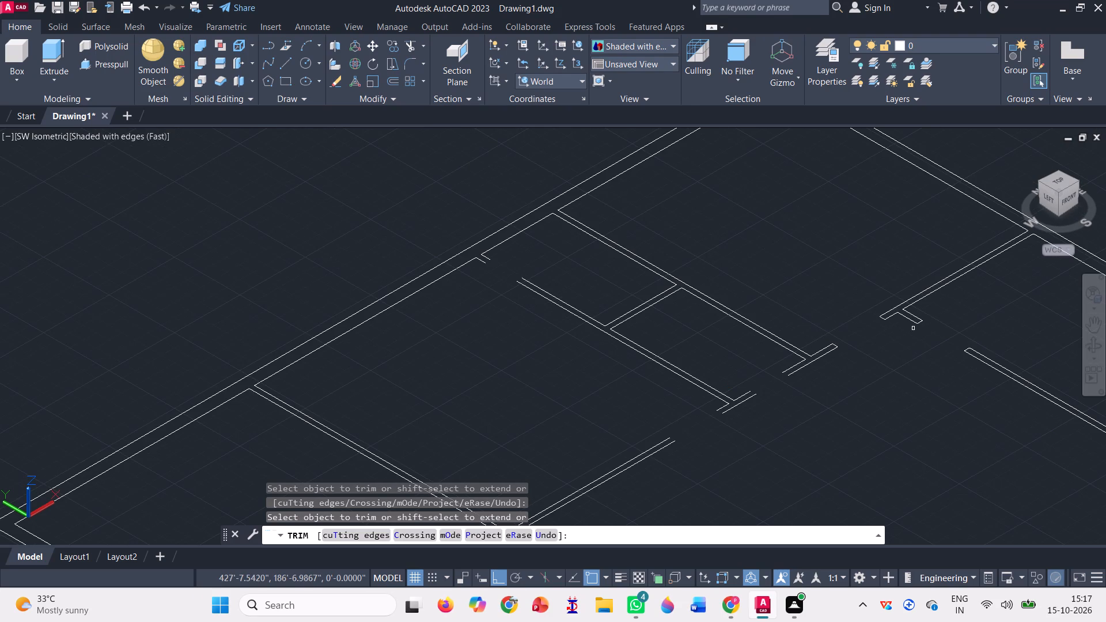
scroll(847, 285, up, 3)
click(919, 353)
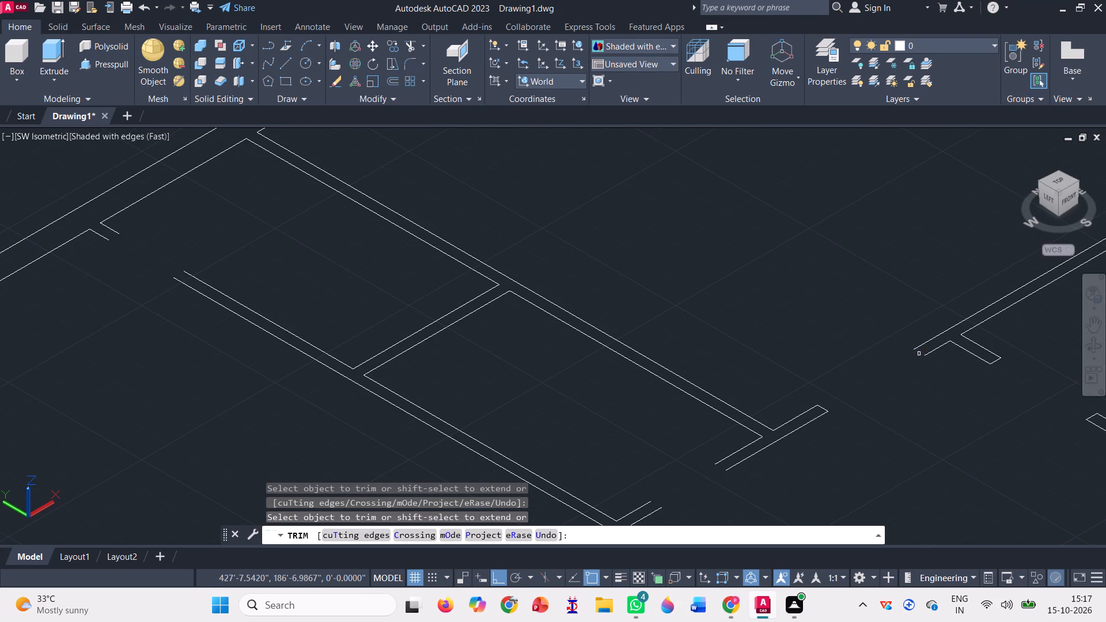
scroll(826, 410, up, 2)
click(826, 410)
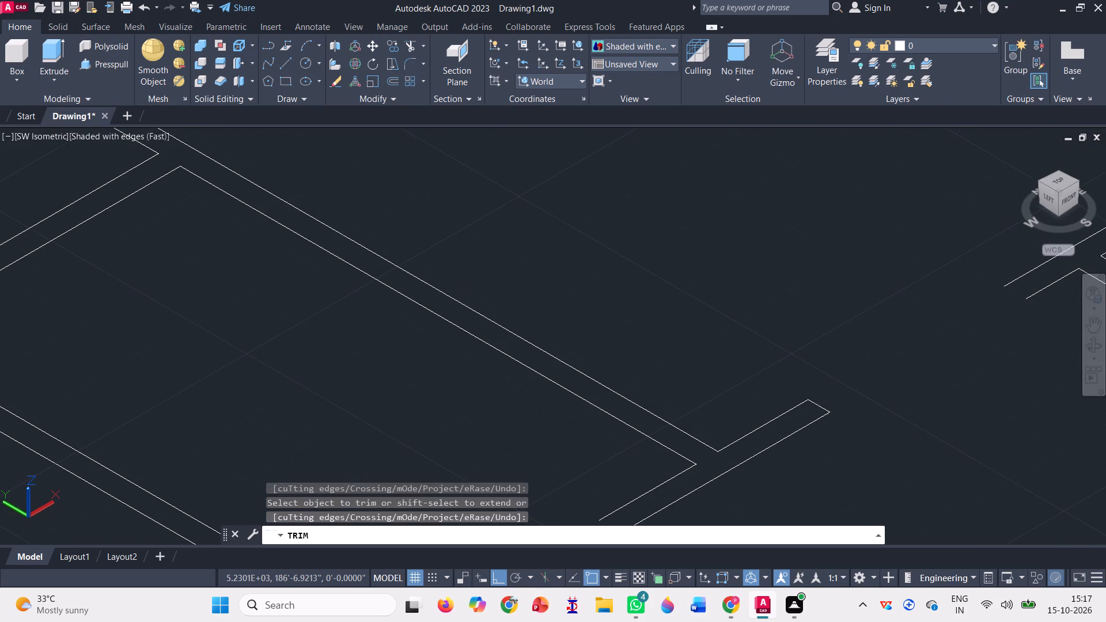
Trim the end lines at the gap between that partition's stub and the facing long partition.
scroll(764, 361, down, 3)
scroll(941, 358, up, 3)
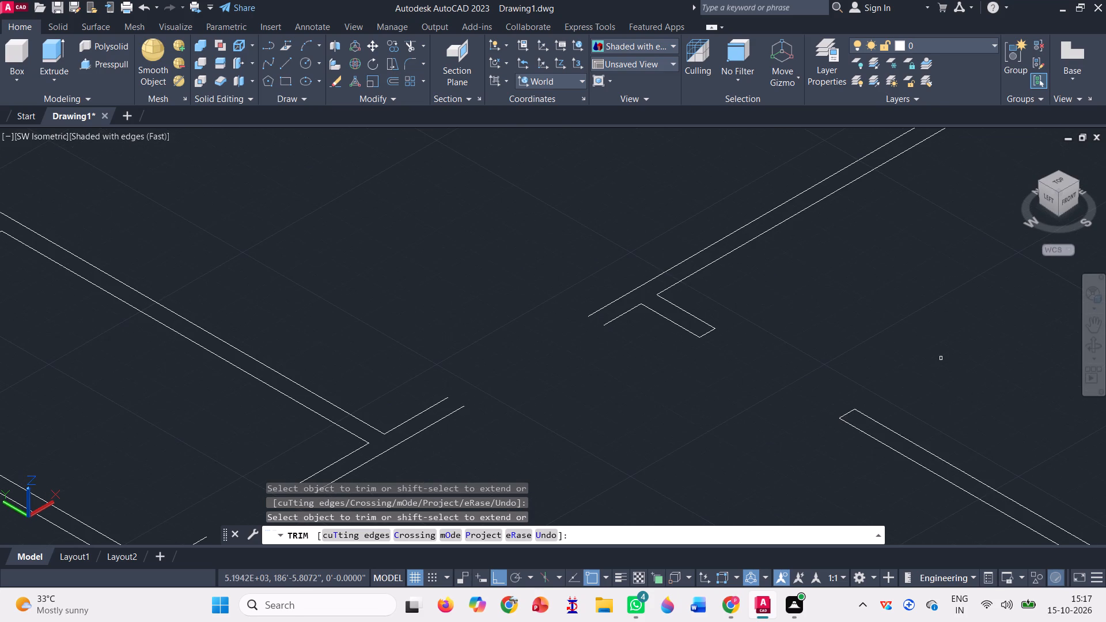
click(850, 412)
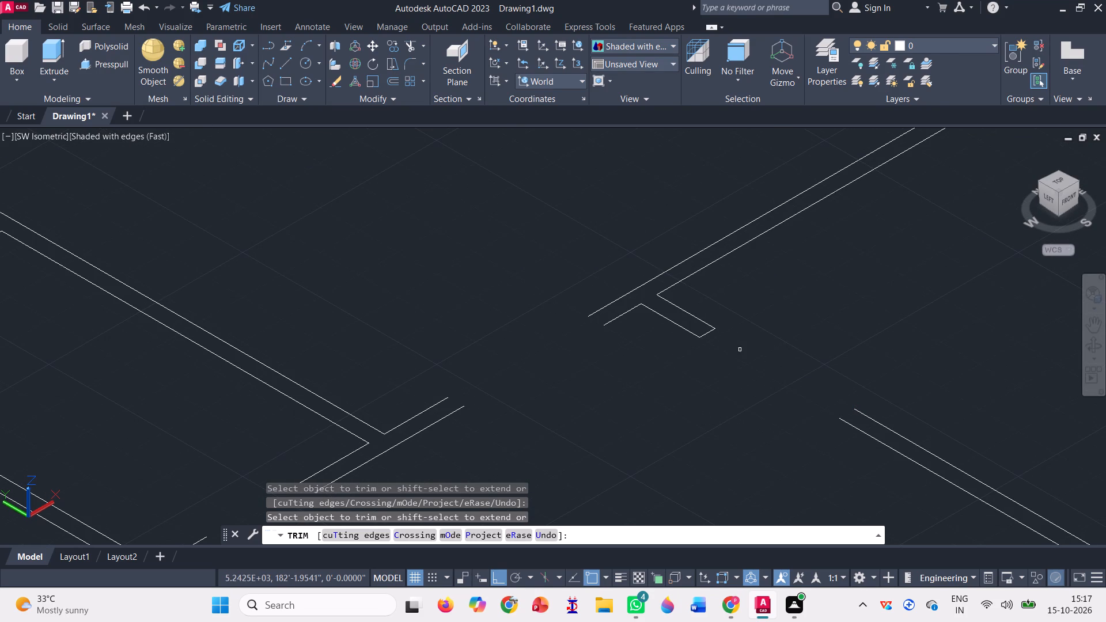
click(712, 333)
scroll(663, 287, down, 4)
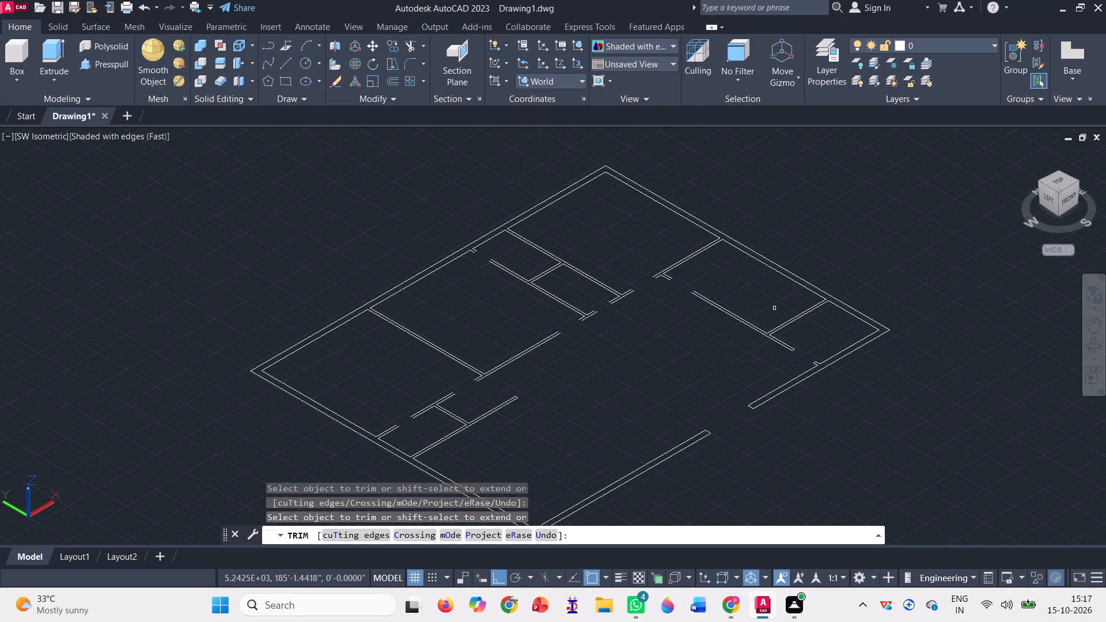
Trim the end lines at the gap between the long partition's far end and the small stub on the outer front wall.
scroll(814, 356, up, 2)
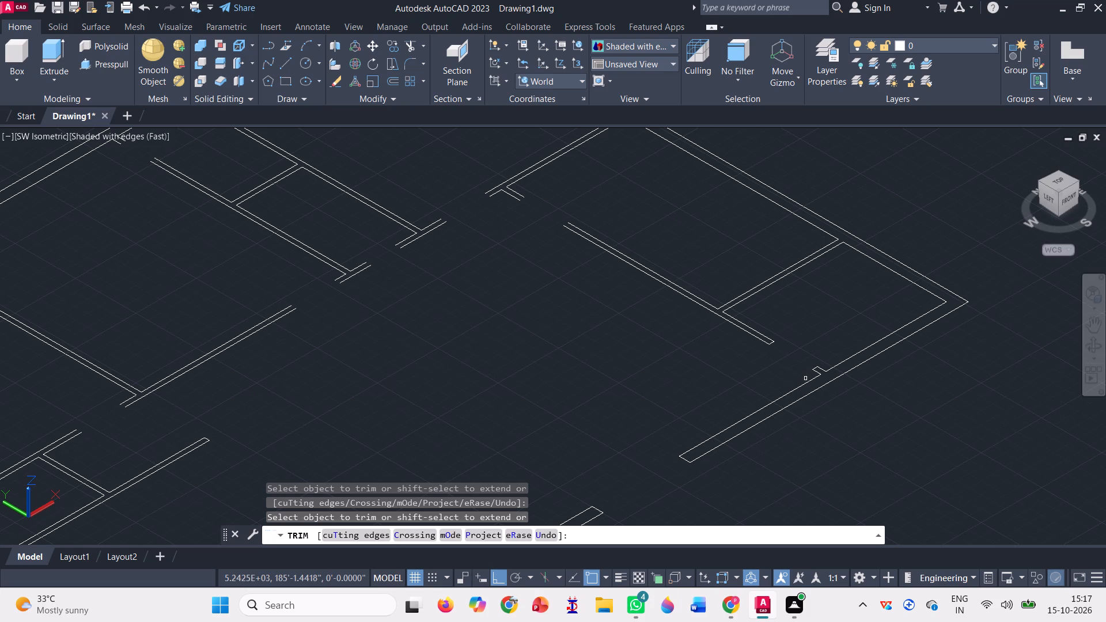
scroll(771, 343, up, 2)
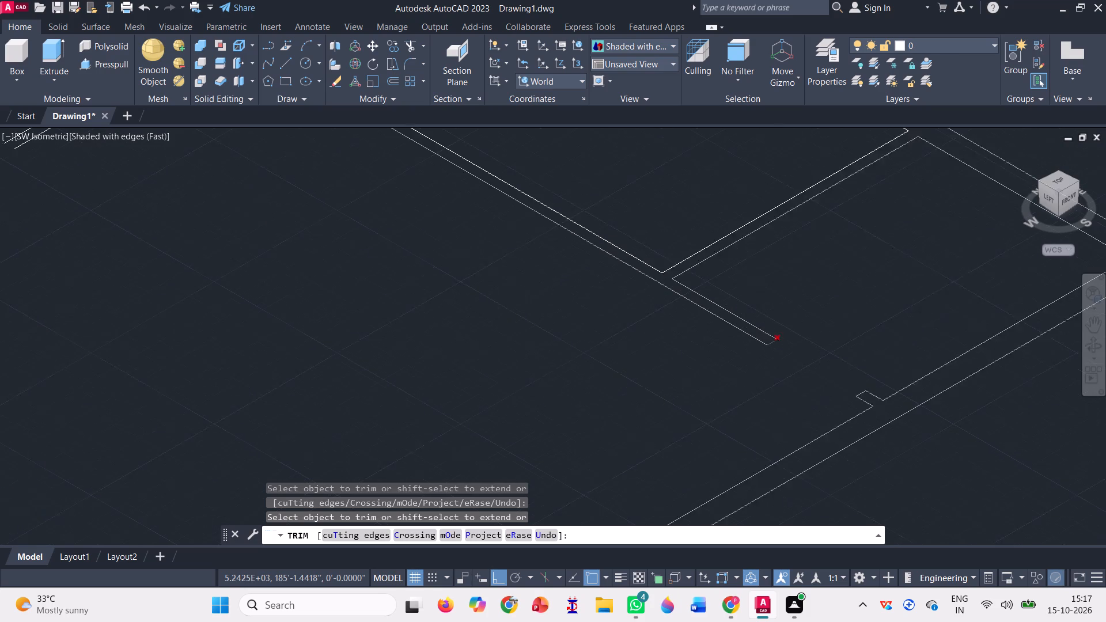
scroll(771, 343, up, 1)
click(771, 343)
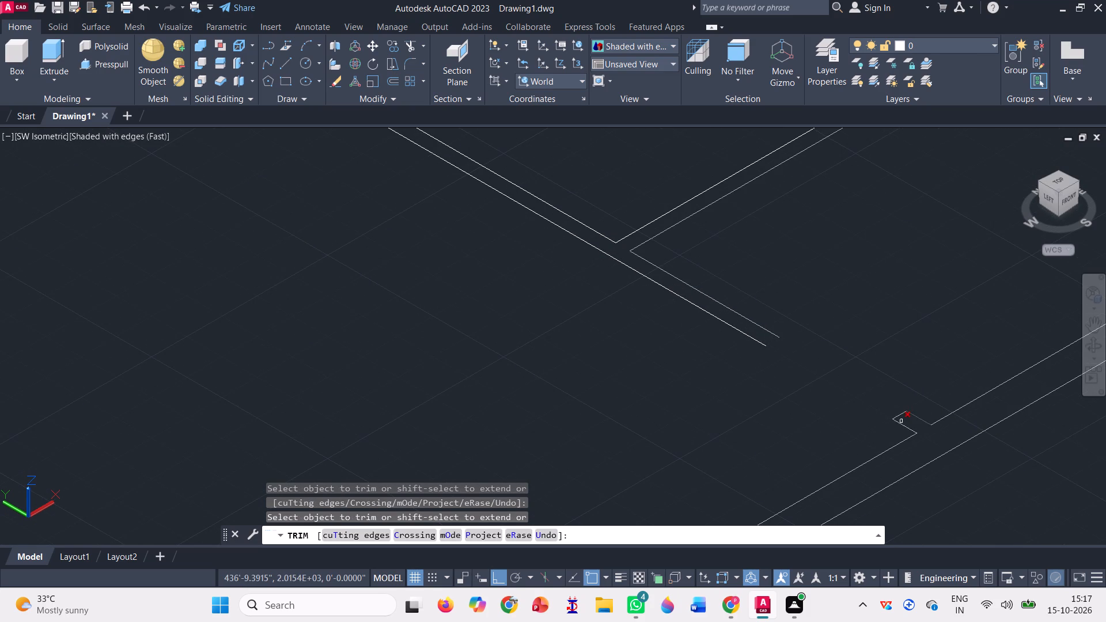
click(900, 416)
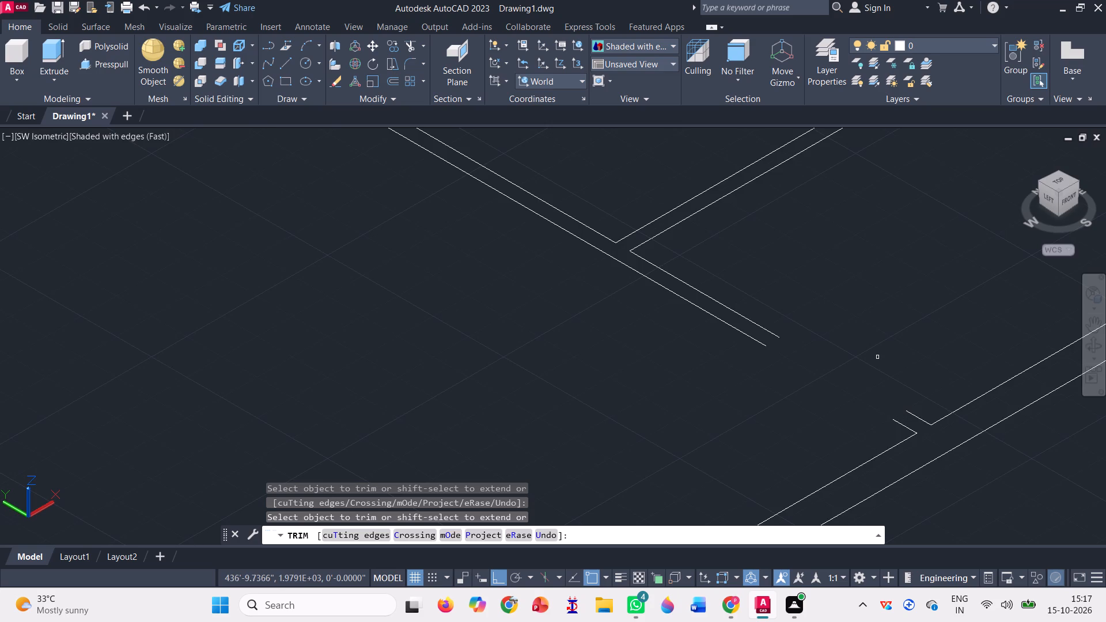
Trim both wall end lines at the wide entrance gap in the outer front wall.
scroll(877, 356, down, 3)
scroll(800, 435, up, 3)
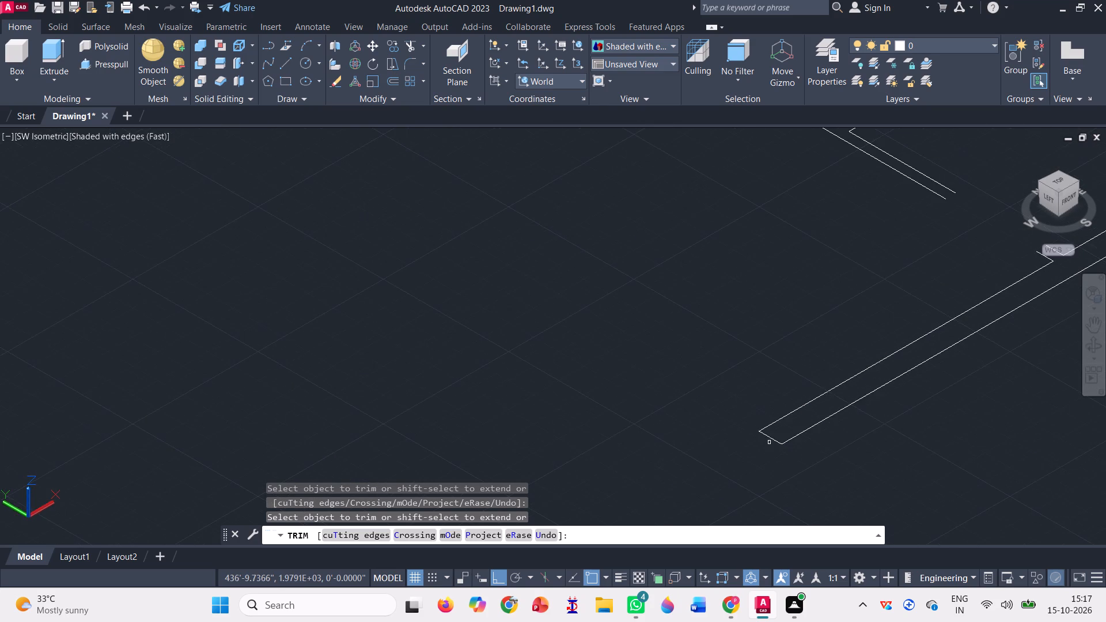
scroll(769, 442, up, 3)
click(773, 432)
scroll(811, 369, down, 4)
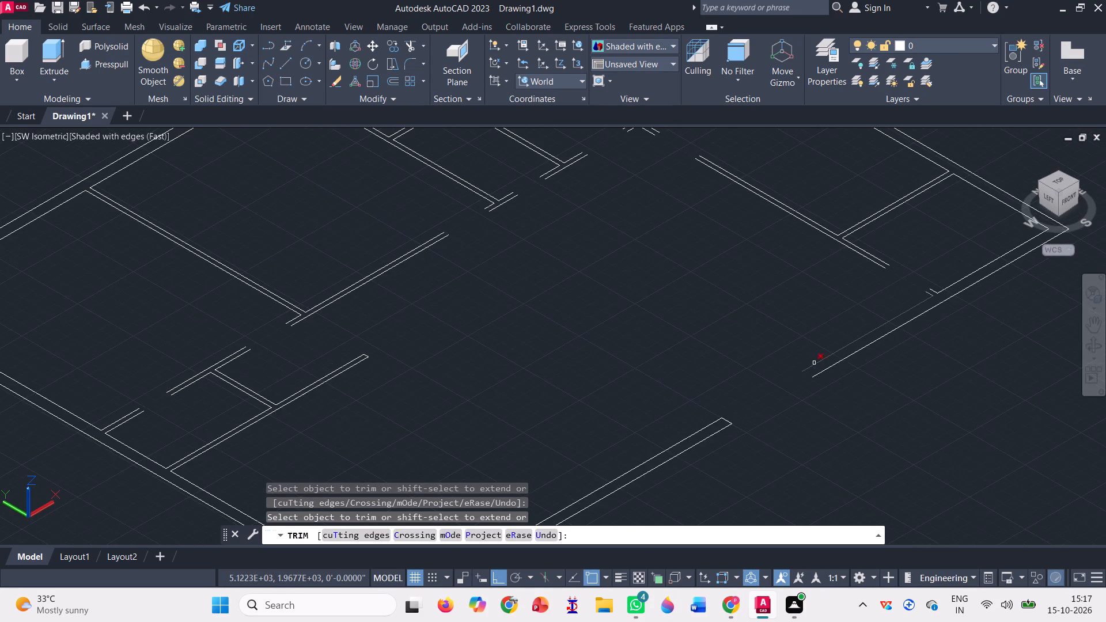
scroll(721, 428, up, 6)
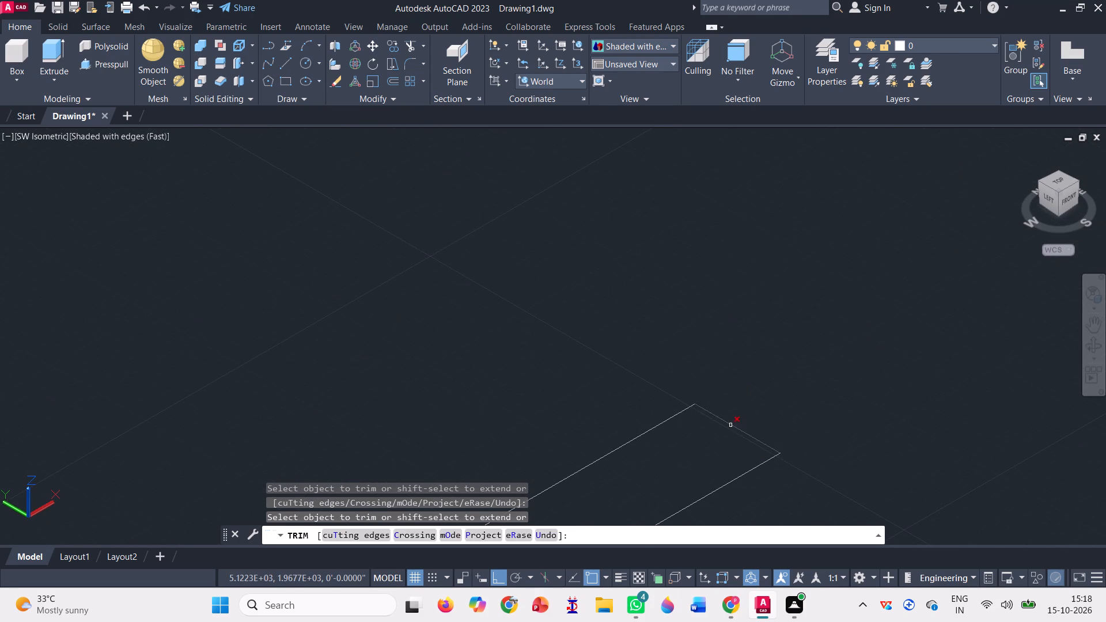
click(730, 424)
scroll(739, 415, down, 7)
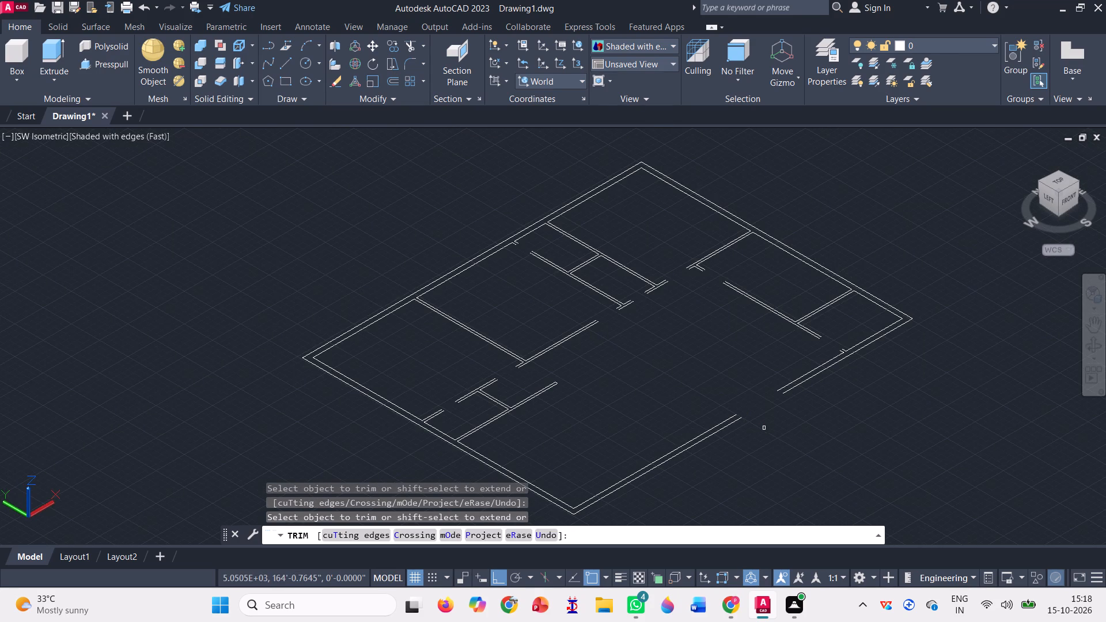
key(Escape)
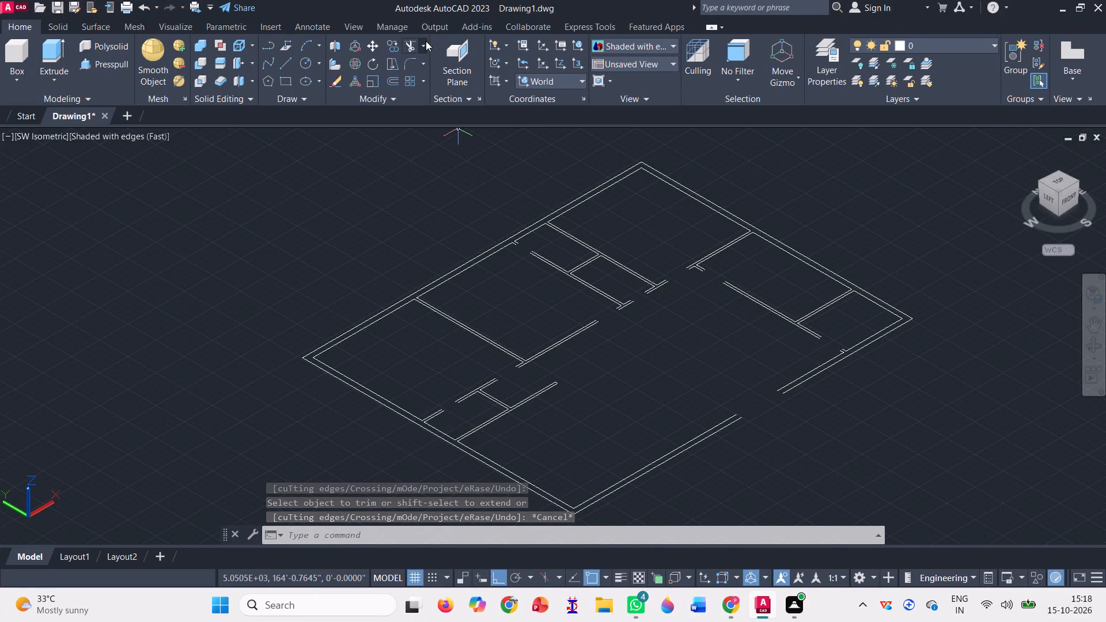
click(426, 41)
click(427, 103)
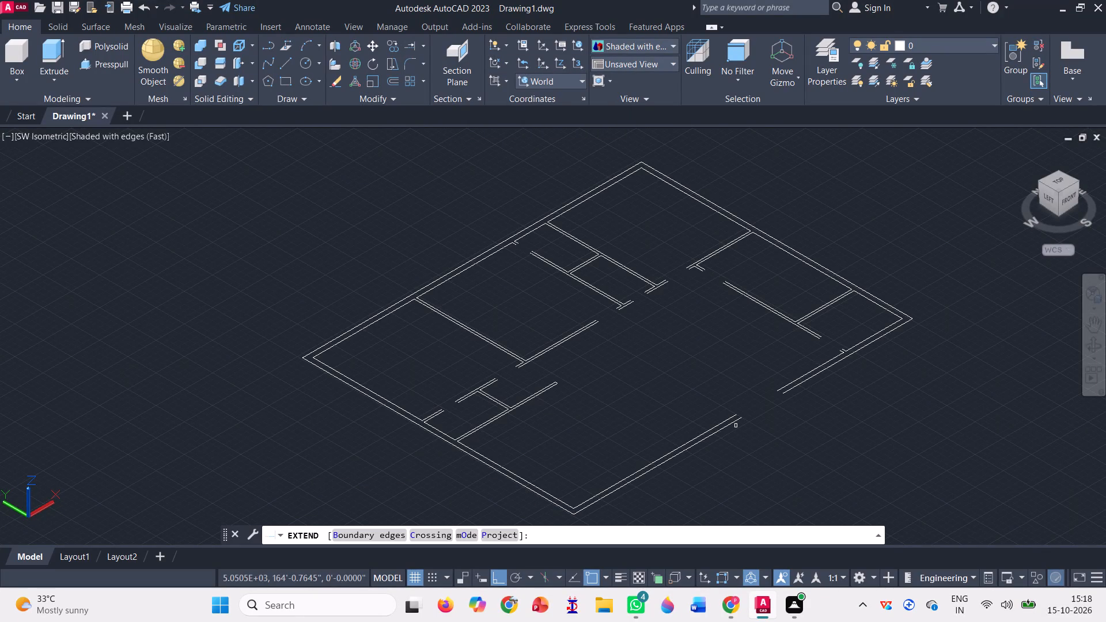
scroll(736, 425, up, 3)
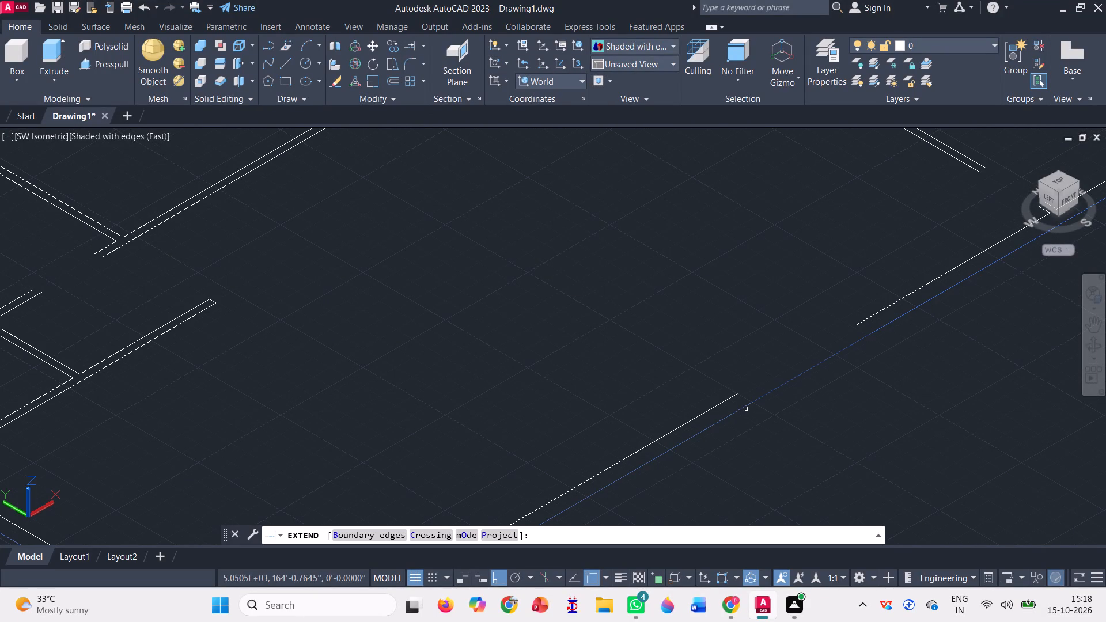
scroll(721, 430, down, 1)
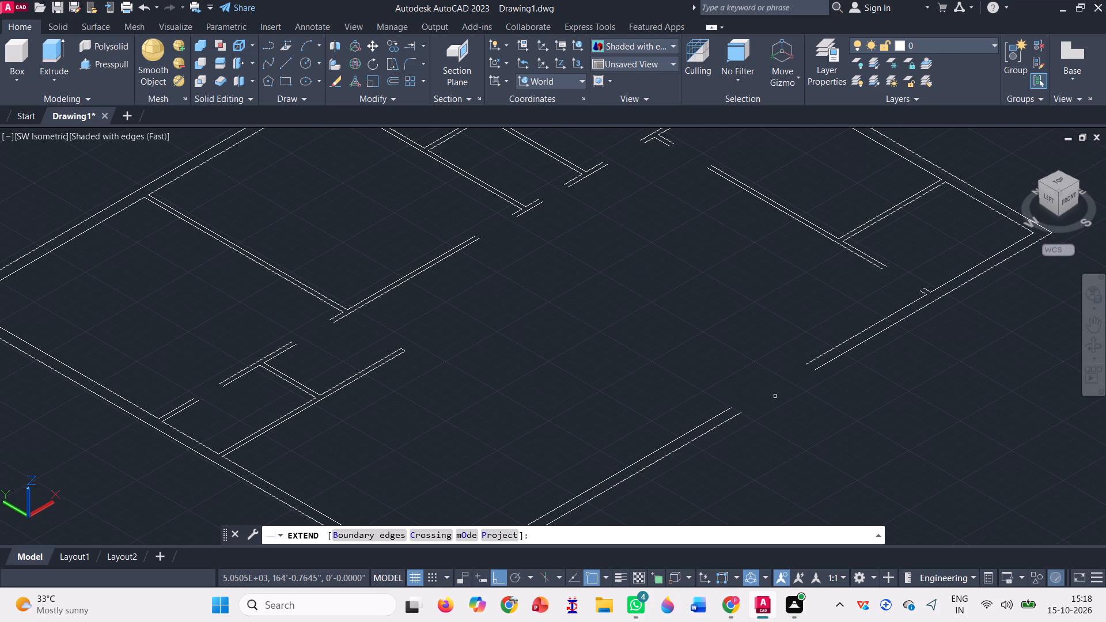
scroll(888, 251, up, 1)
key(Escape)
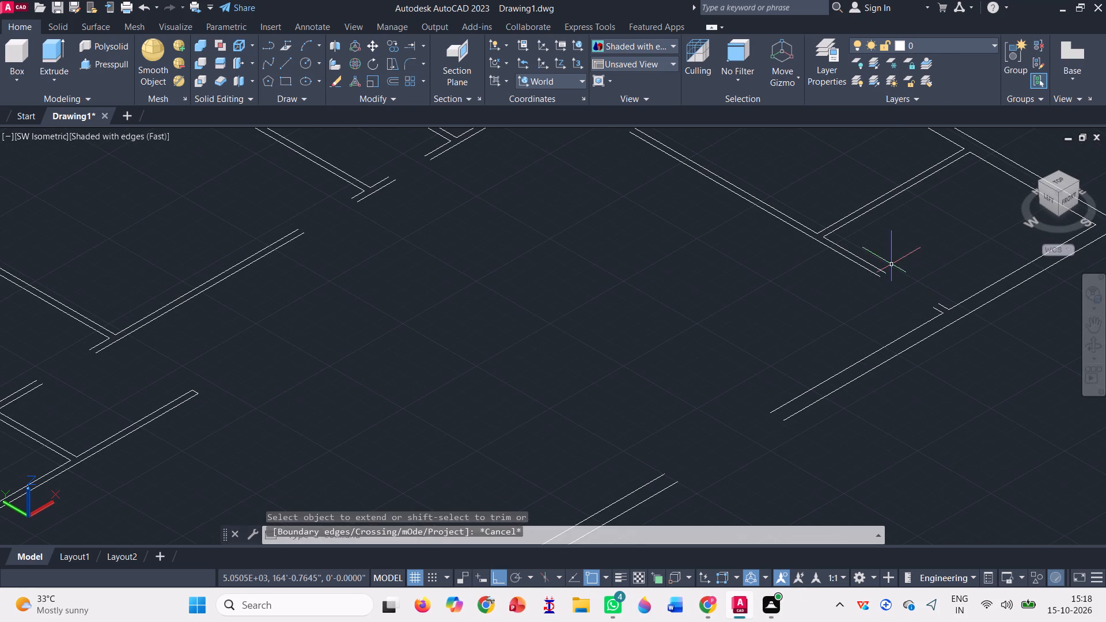
Trim away the two short lines of the small stub on the outer front wall.
click(427, 43)
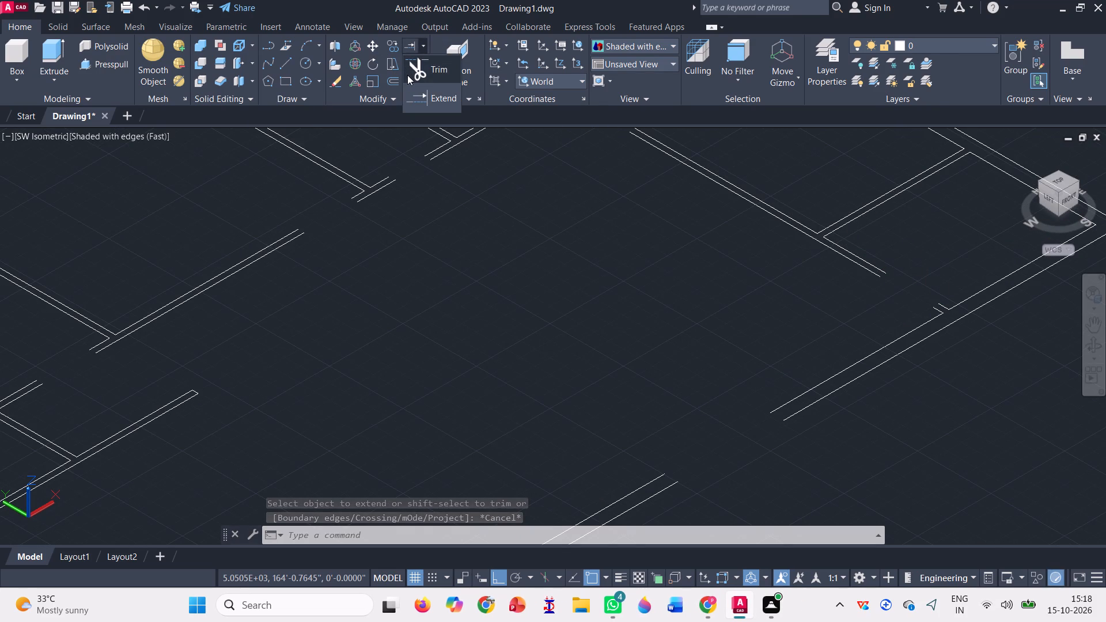
click(407, 75)
scroll(966, 309, up, 3)
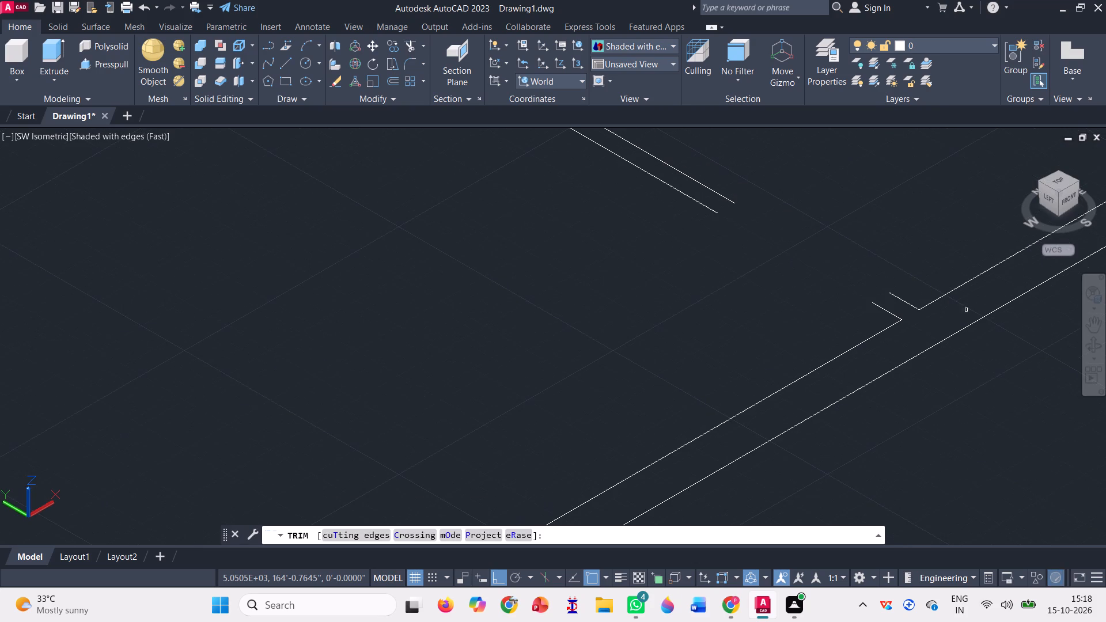
click(904, 302)
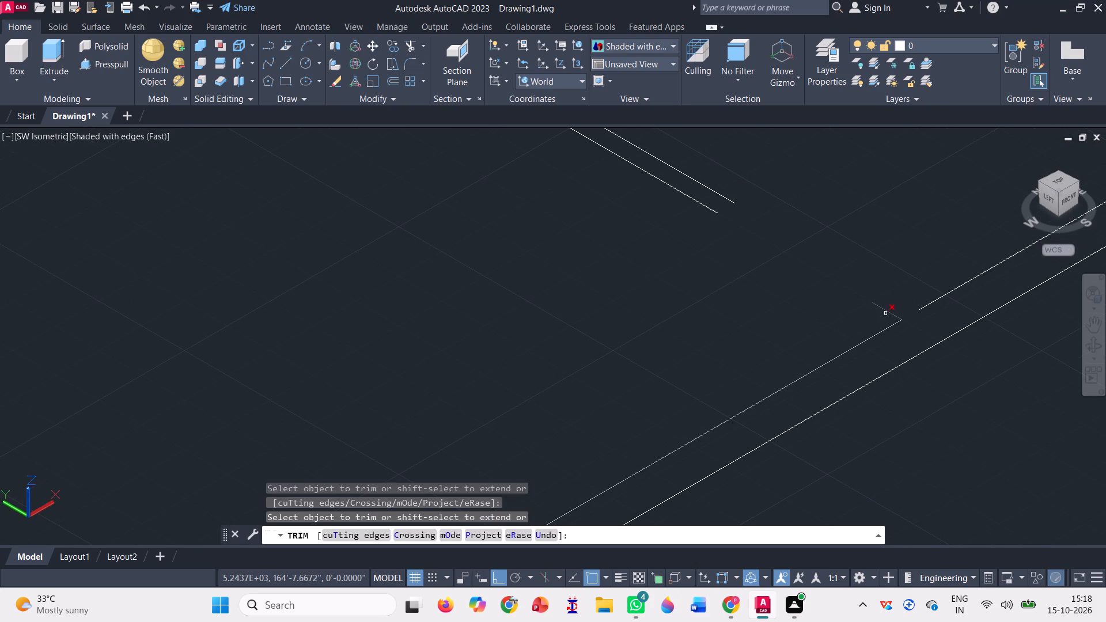
click(885, 313)
scroll(873, 315, down, 3)
scroll(822, 305, down, 1)
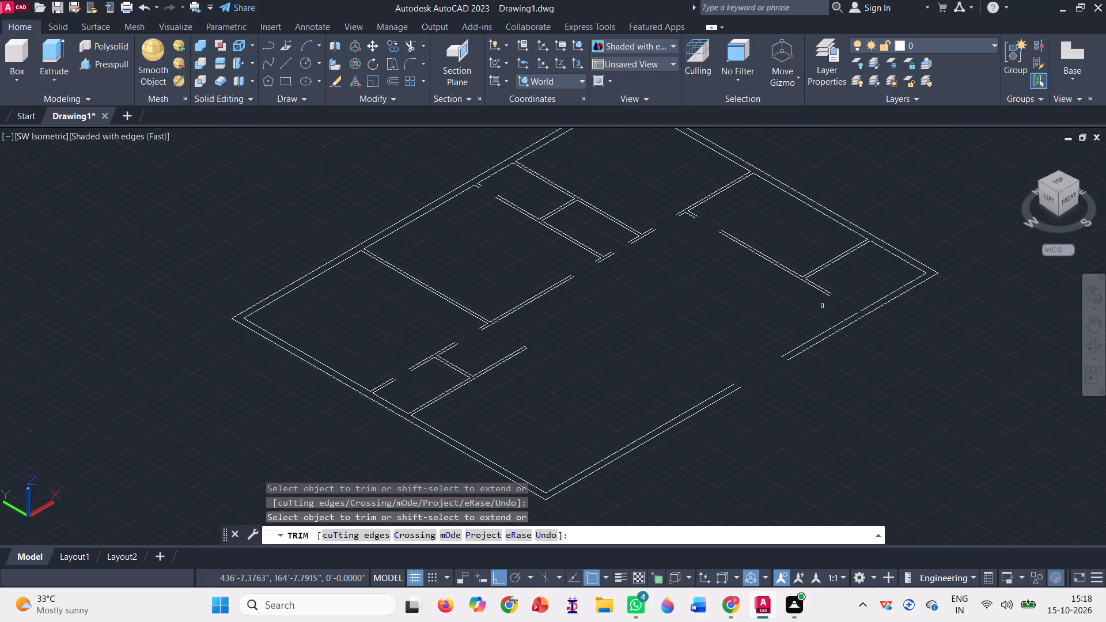
Trim away the two short stub lines near the open end of the partition facing the T-shaped walls.
scroll(691, 208, up, 3)
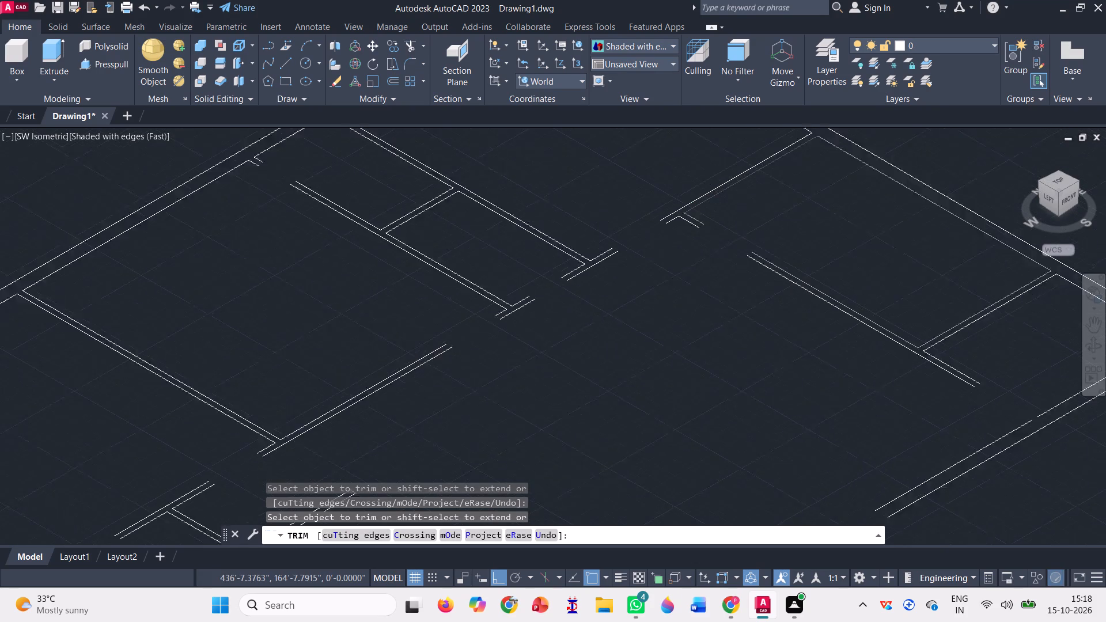
click(698, 226)
click(688, 231)
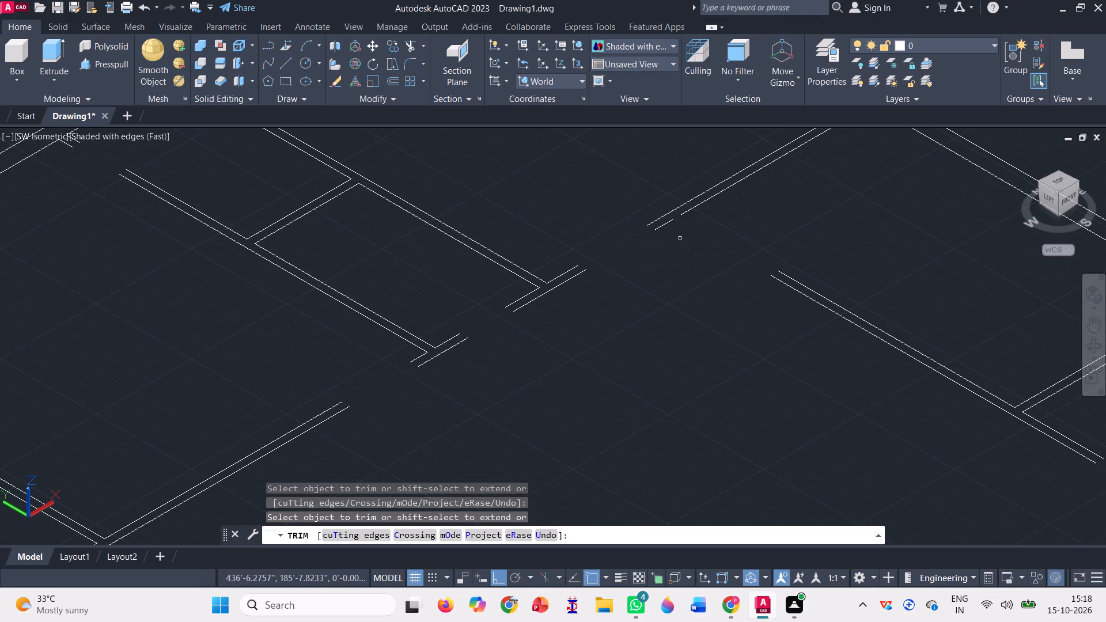
Trim away the crosswise T-end lines on the two parallel partitions, leaving only their straight wall lines.
click(570, 282)
click(564, 269)
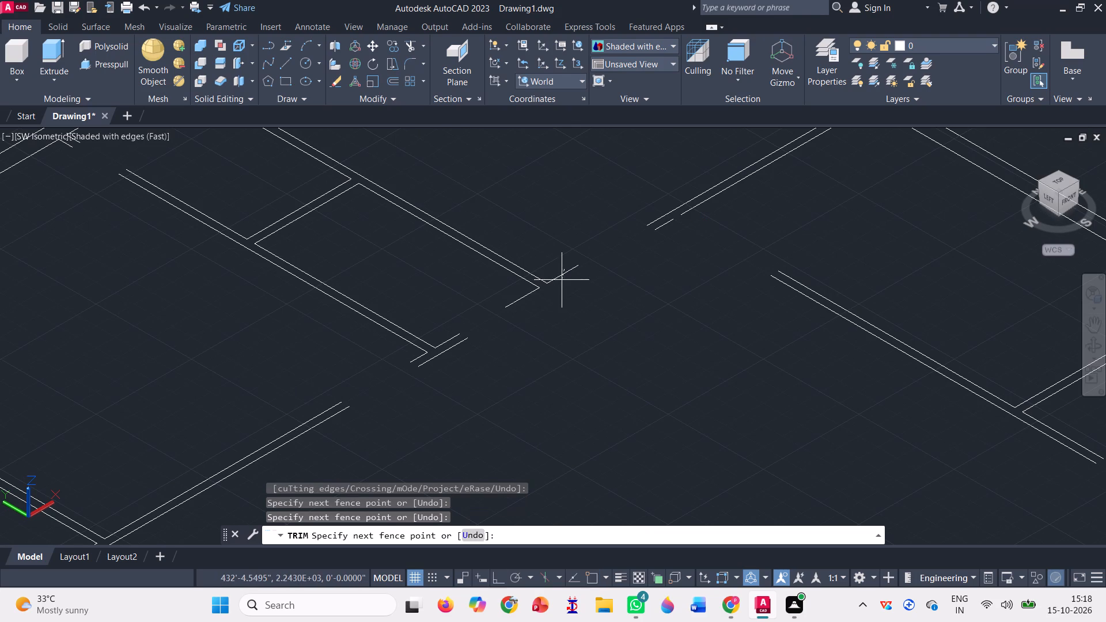
click(565, 297)
click(562, 275)
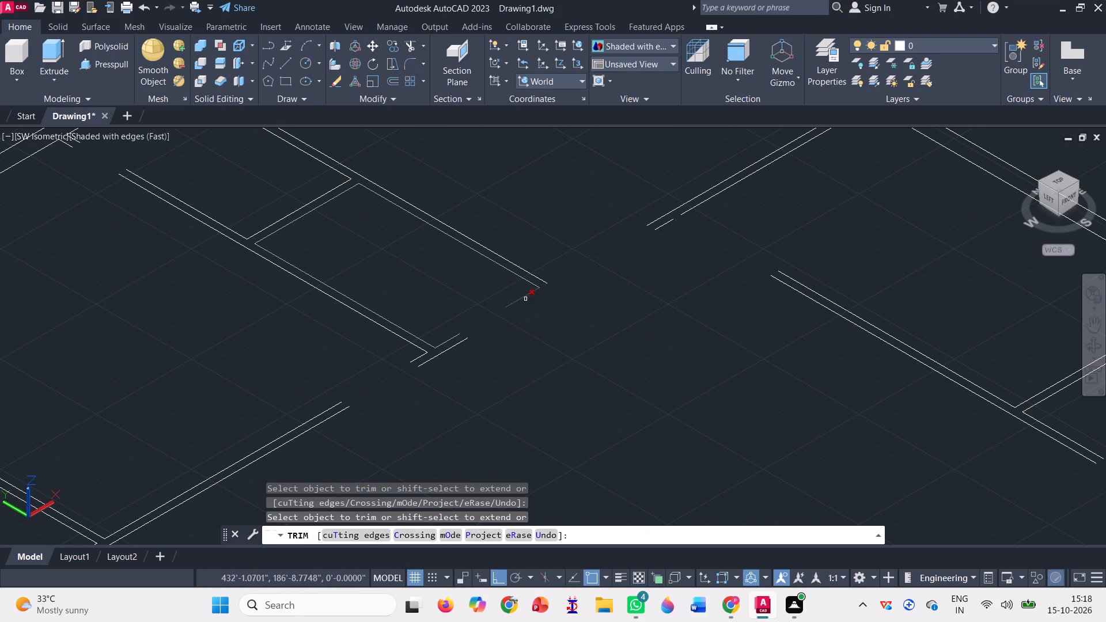
click(525, 297)
click(442, 340)
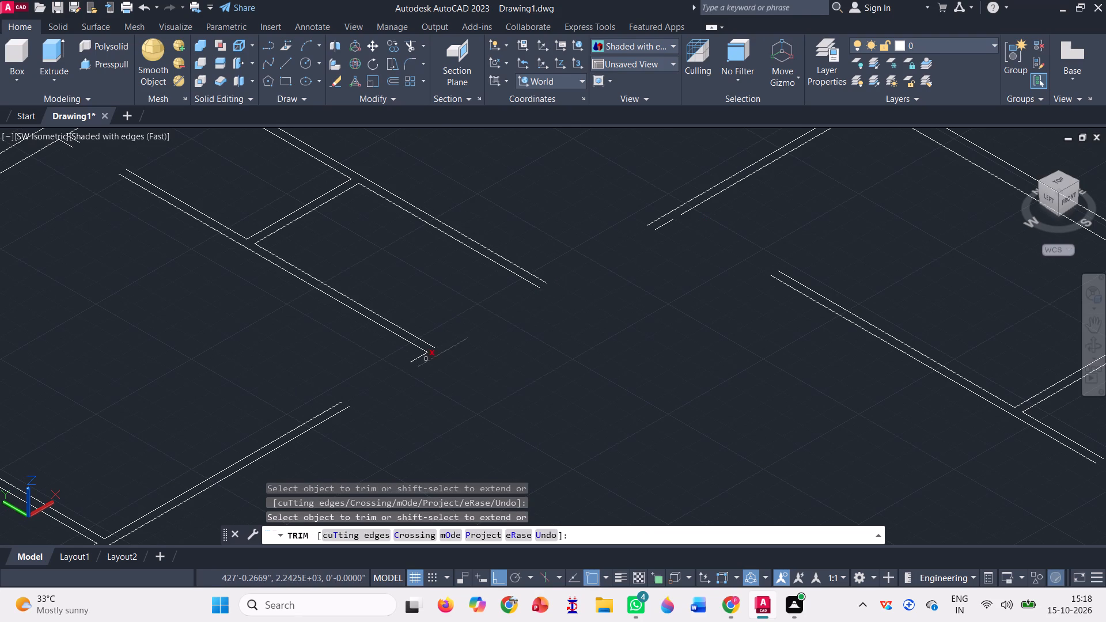
click(418, 357)
click(427, 363)
Trim away the short stub lines on the west outer wall beside the small T-shaped partition.
scroll(502, 374, down, 2)
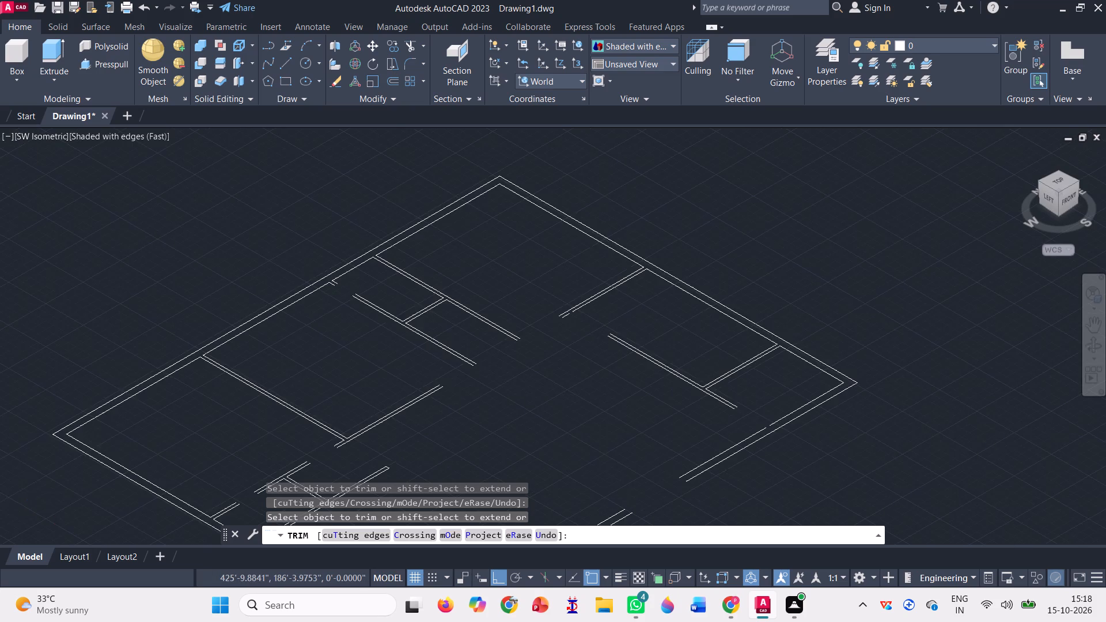
scroll(518, 384, down, 1)
scroll(342, 464, up, 2)
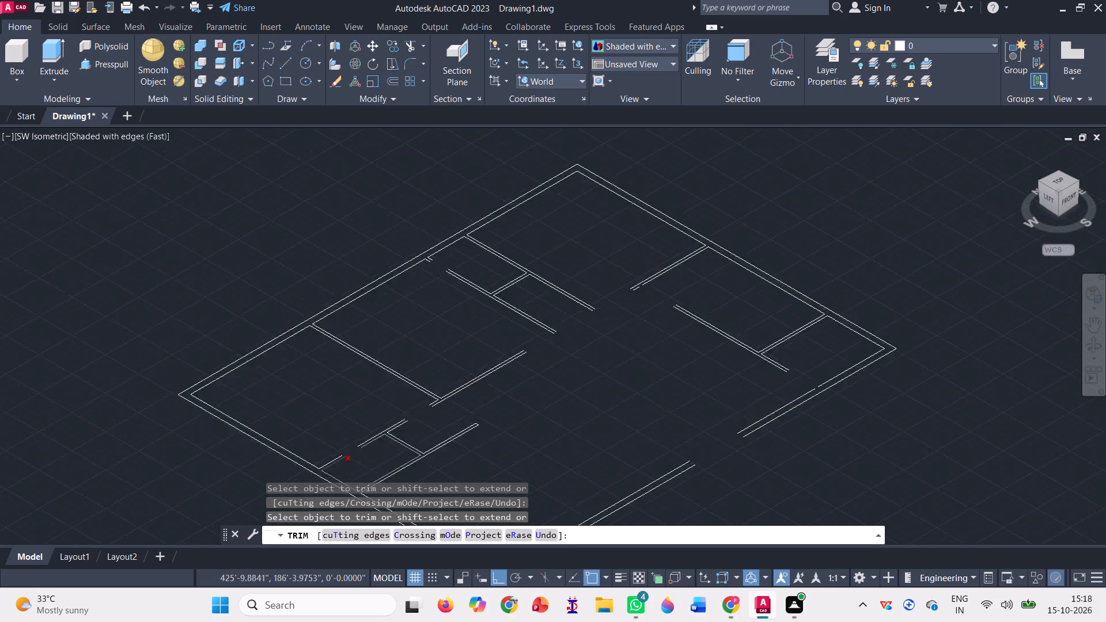
scroll(342, 464, up, 1)
click(332, 456)
click(332, 456)
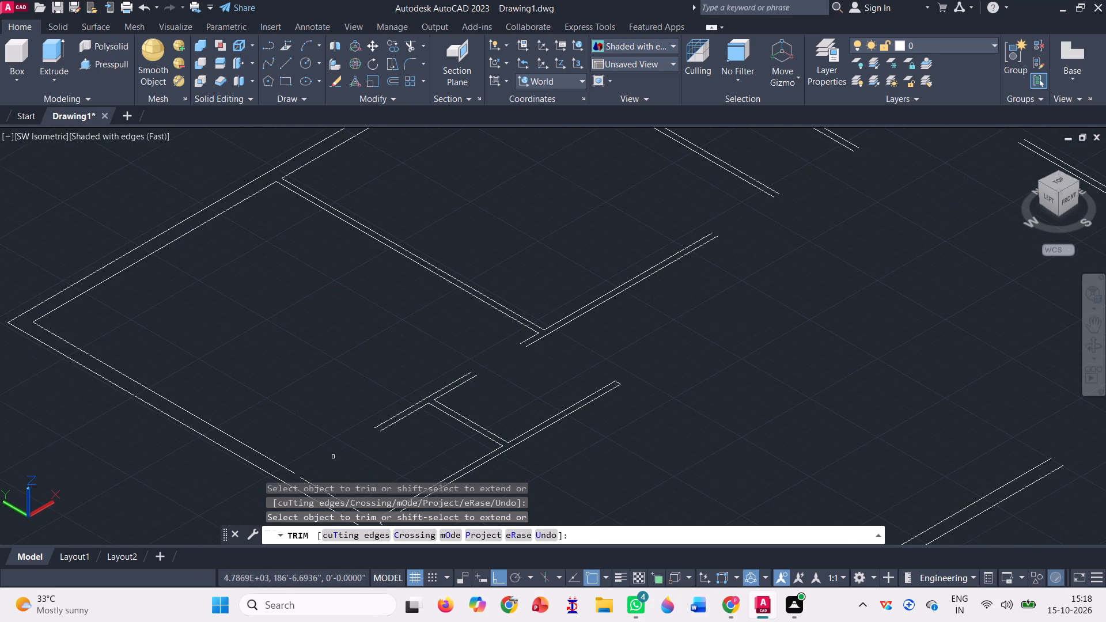
Trim away the crosswise head lines of the small T-shaped partition, leaving its straight wall lines.
click(414, 416)
click(400, 409)
click(401, 411)
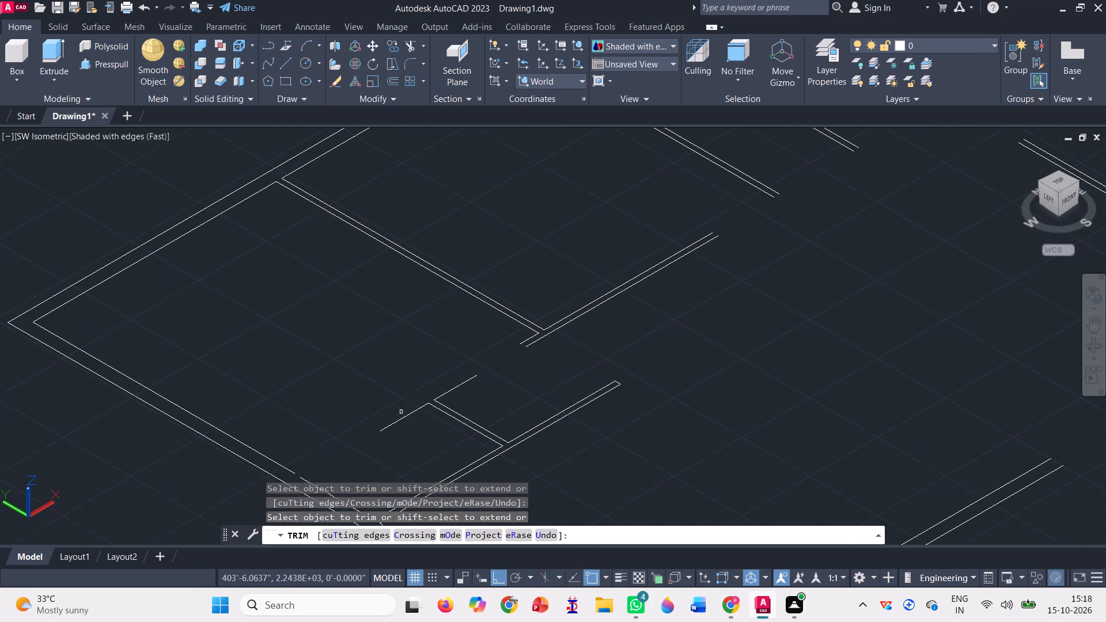
click(406, 419)
click(458, 388)
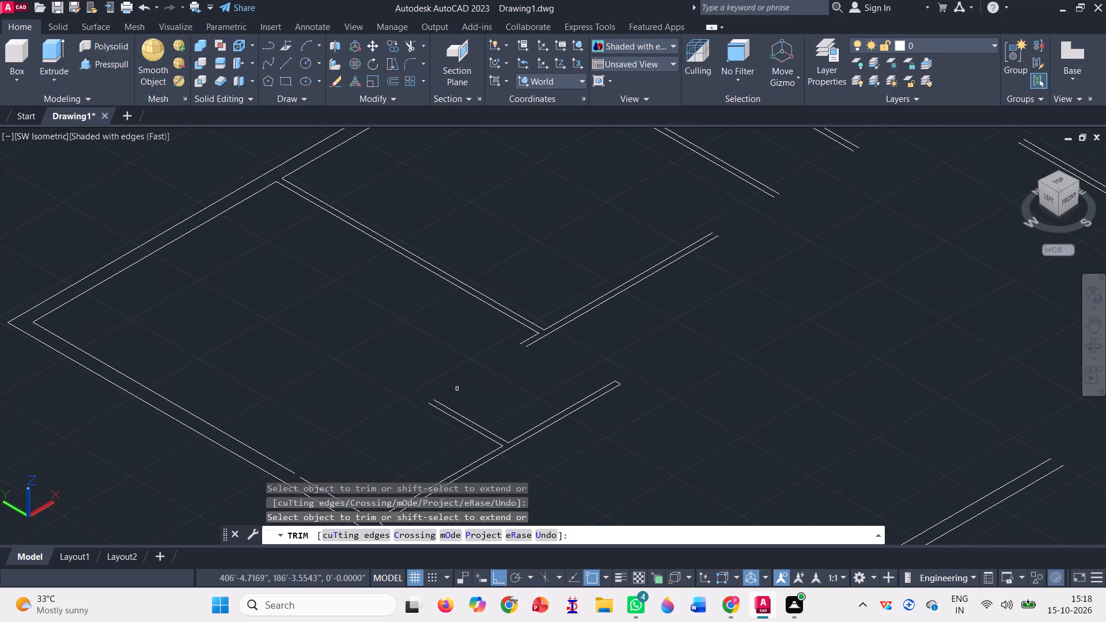
Trim away the crosswise lines at the south end of the long north-south partition nearest the west wall, leaving its straight wall lines.
scroll(545, 343, up, 3)
click(492, 329)
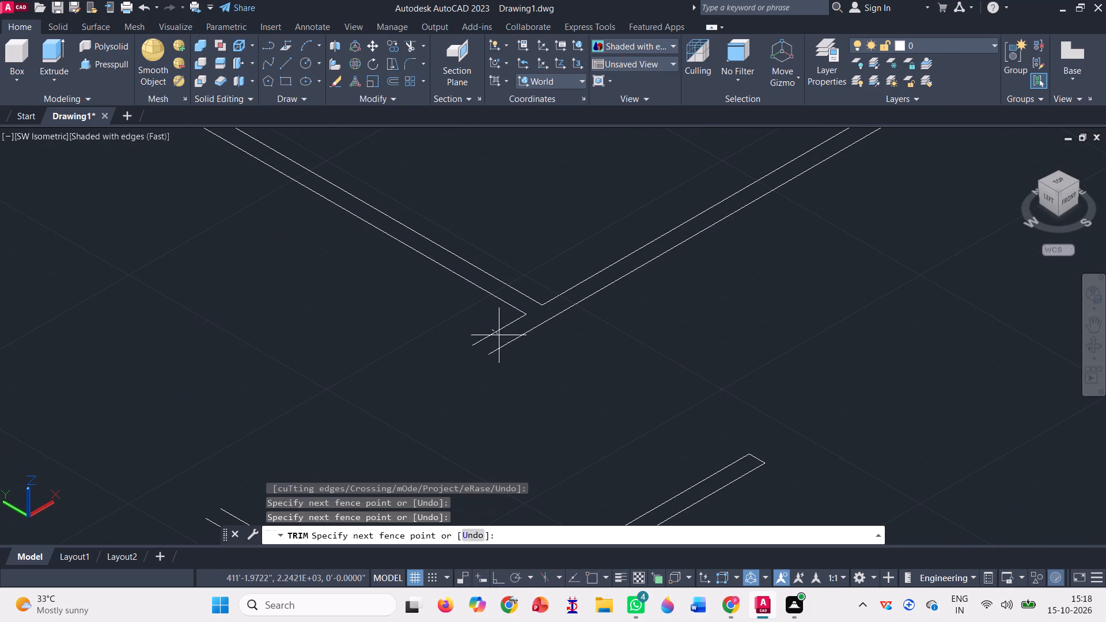
click(501, 336)
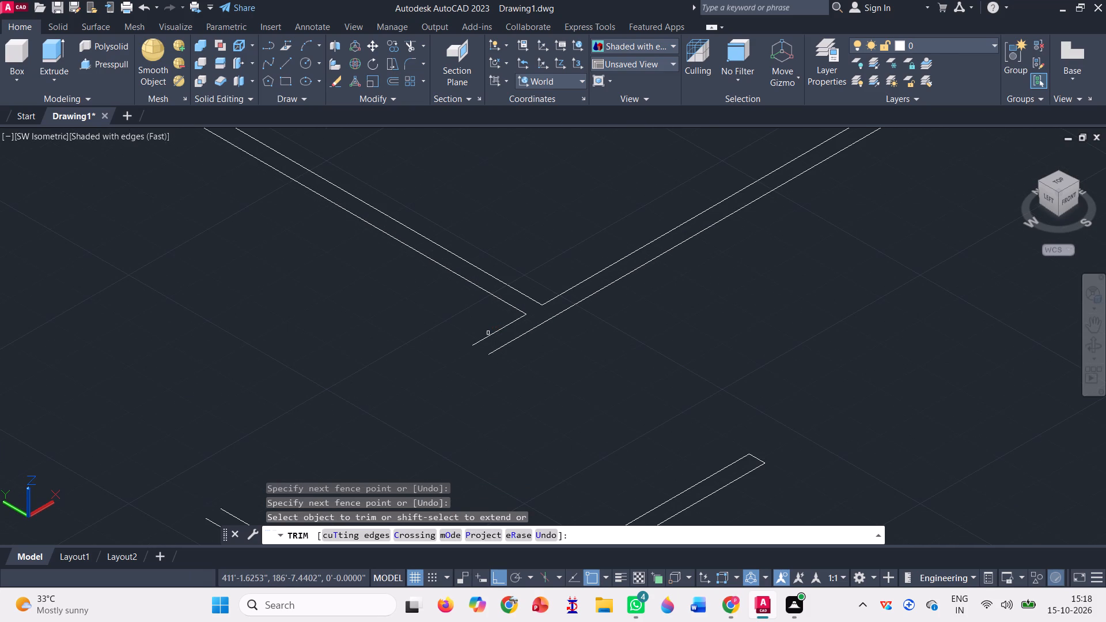
click(493, 336)
click(506, 348)
click(500, 344)
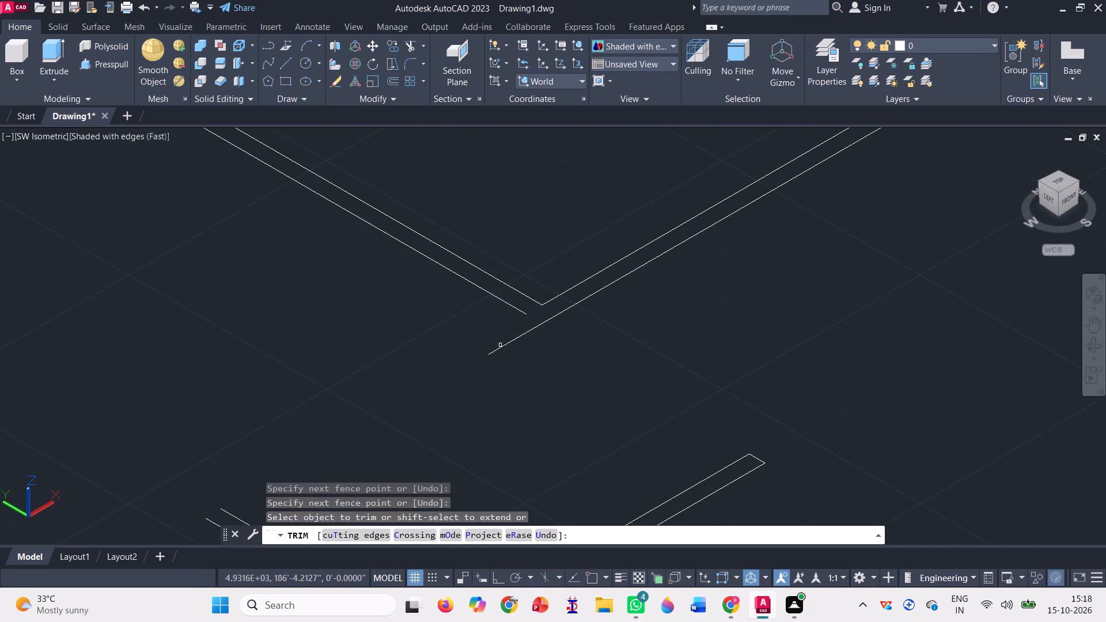
click(500, 346)
scroll(538, 386, down, 2)
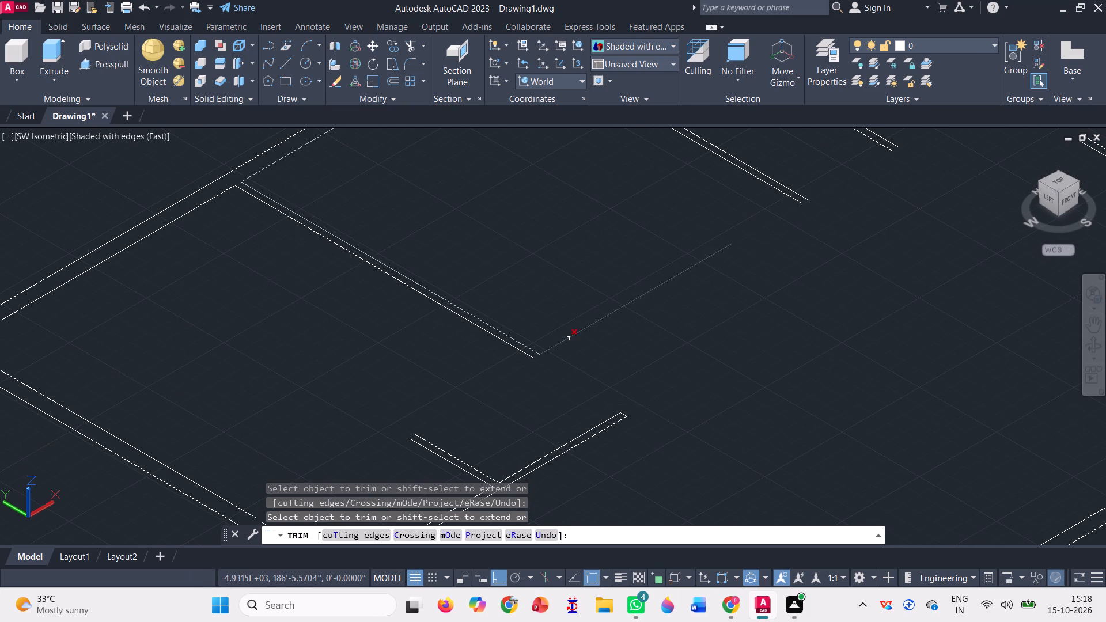
click(568, 338)
scroll(568, 339, down, 2)
key(Escape)
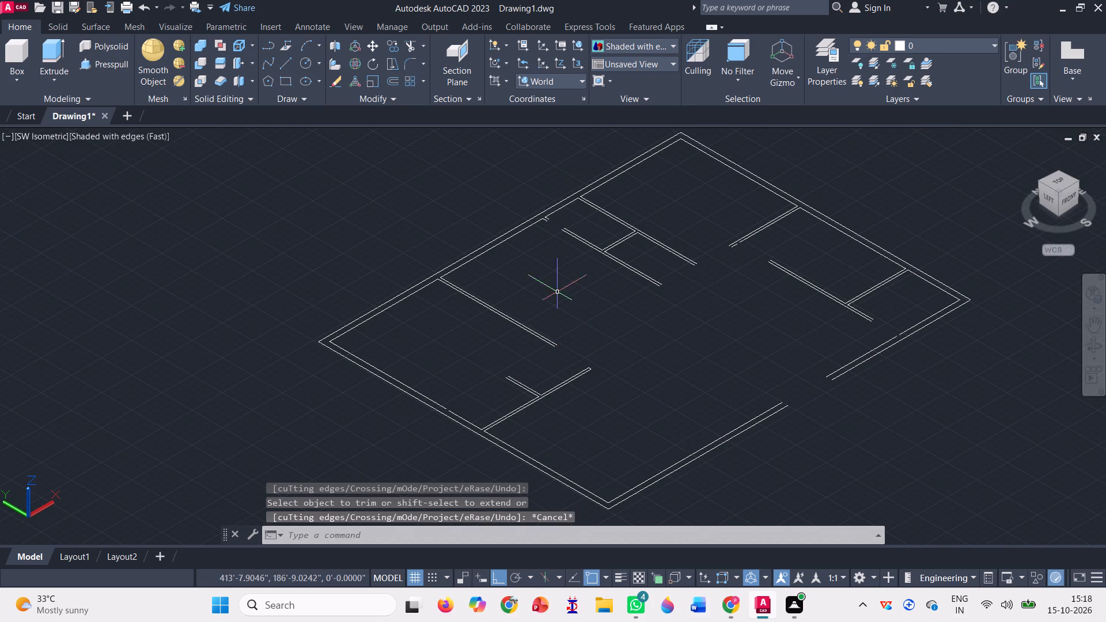
Extend both lines of the southeast room's north-south partition to the south outer wall and to the east-west partition at its other end.
click(424, 47)
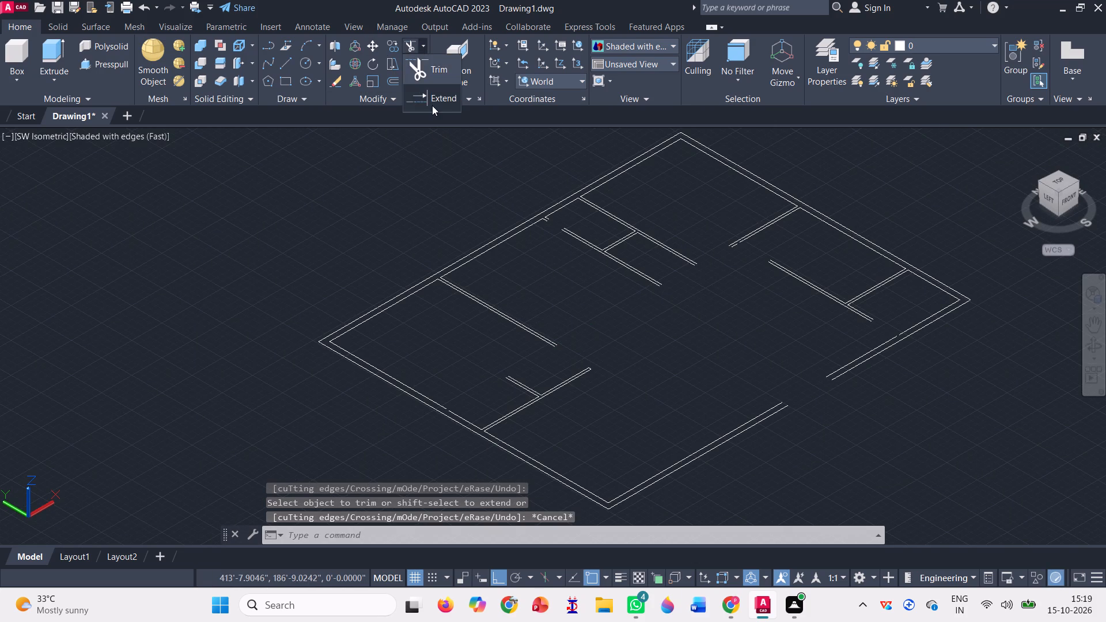
click(432, 105)
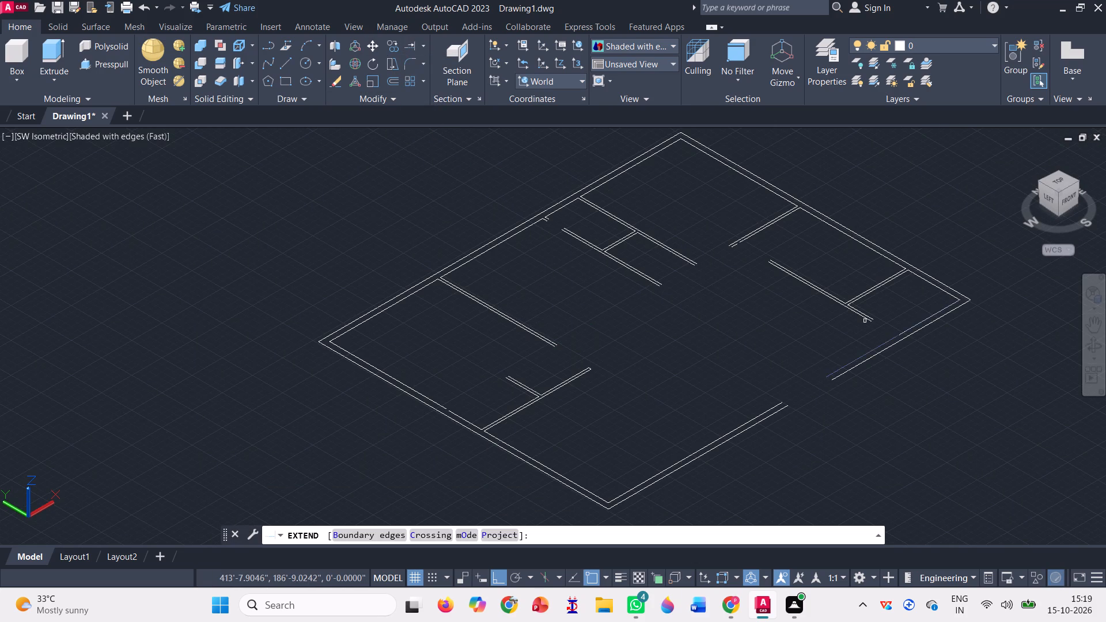
scroll(865, 318, up, 3)
click(873, 320)
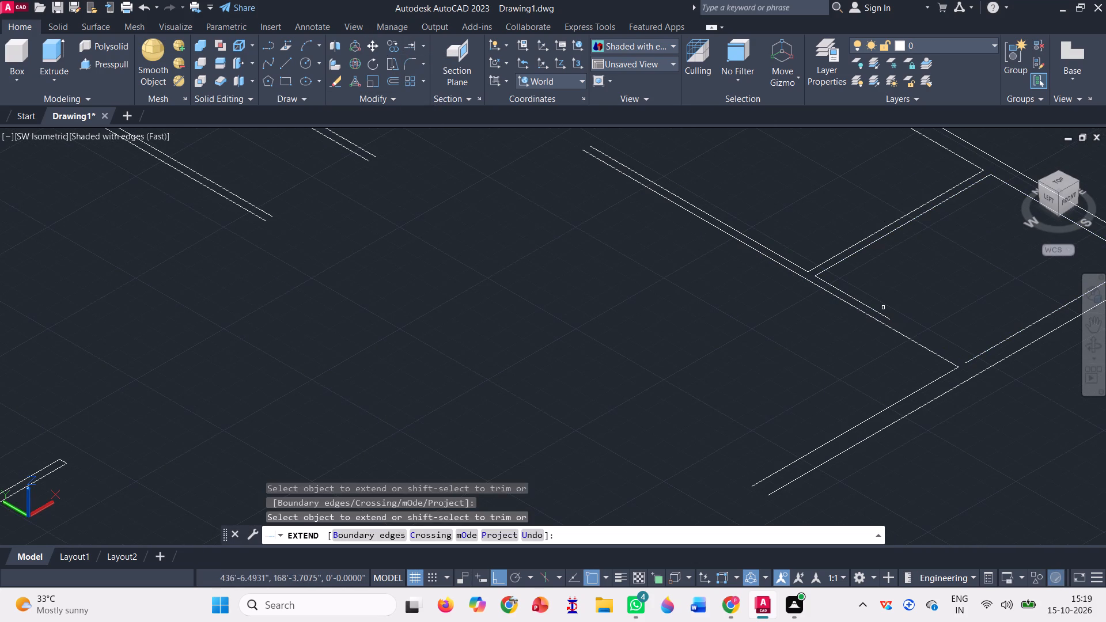
click(883, 313)
scroll(884, 329, down, 2)
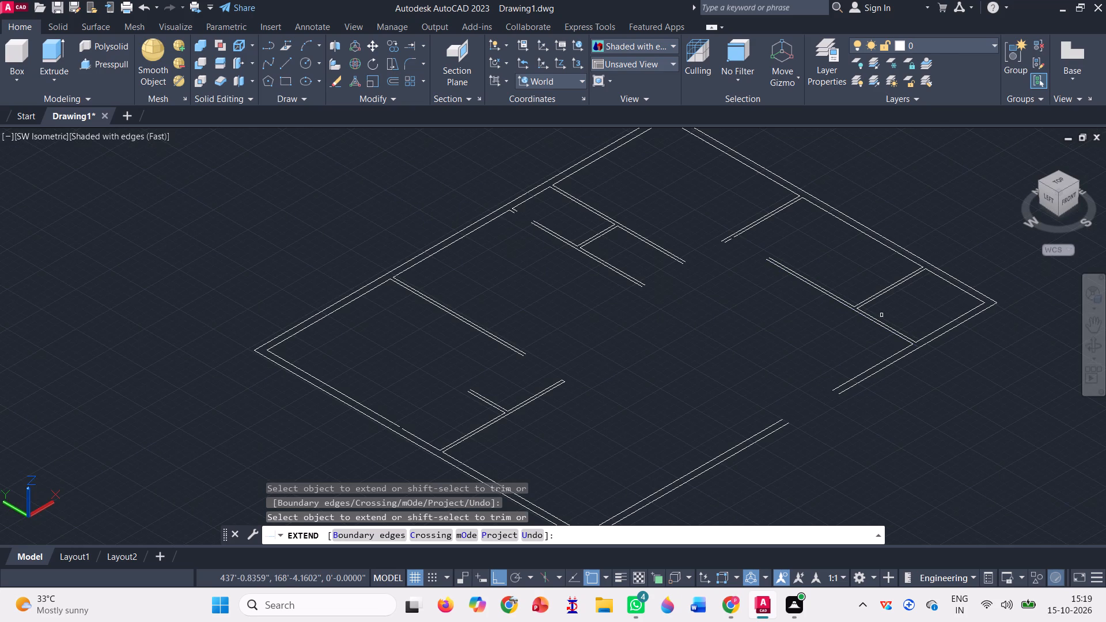
scroll(738, 253, up, 2)
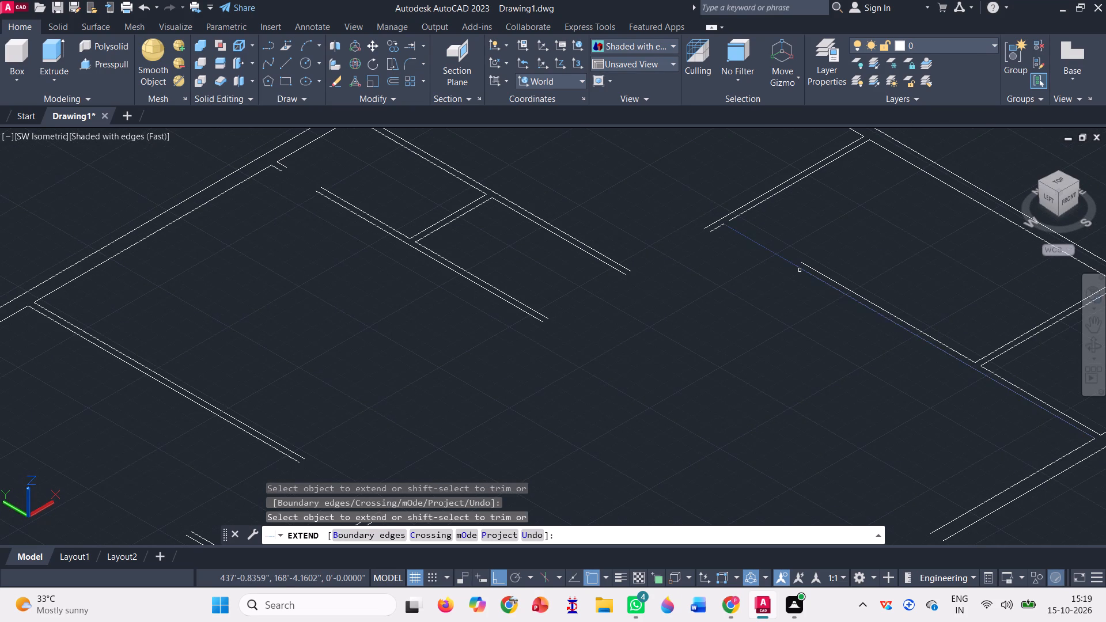
click(801, 267)
click(808, 266)
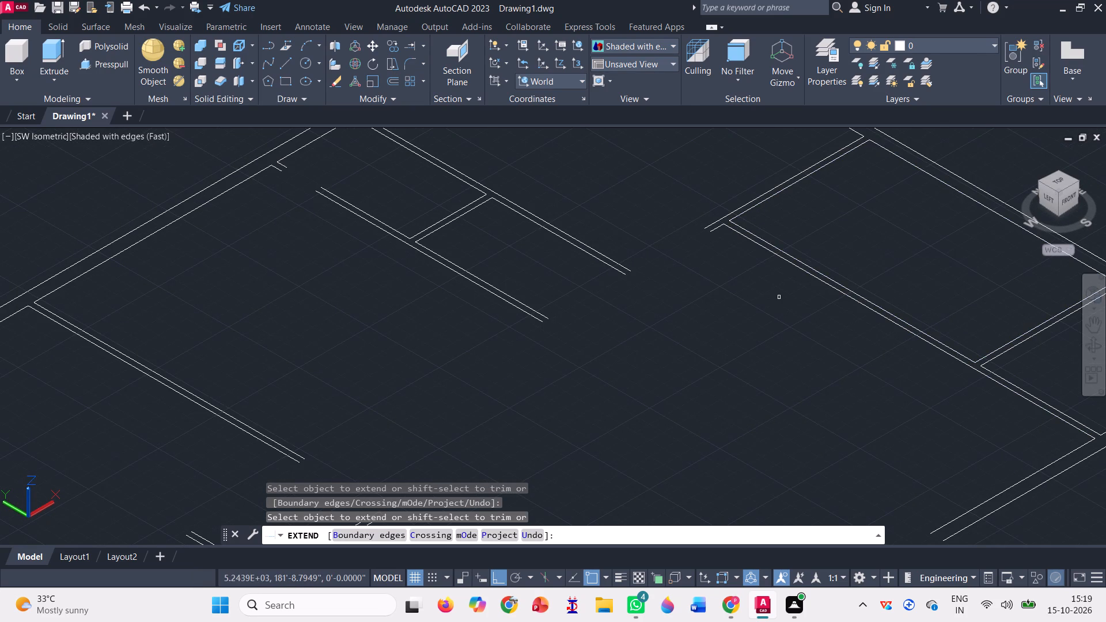
scroll(779, 297, down, 1)
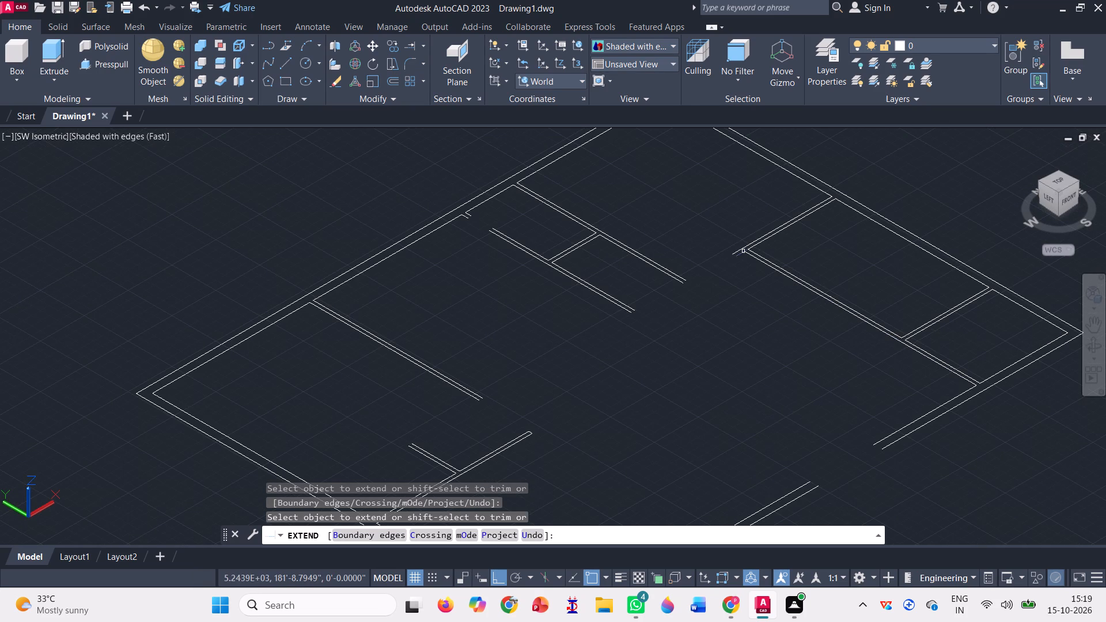
Extend the east-west partition westward: its south line to the small partition near the west wall, its north line past the first two parallel partitions.
click(738, 256)
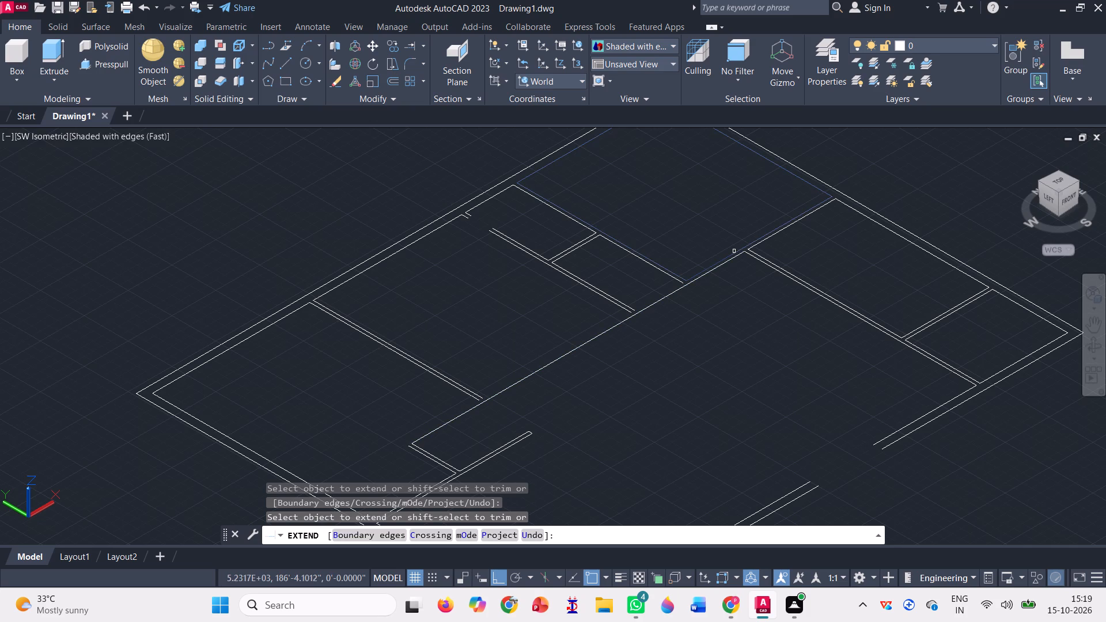
click(734, 250)
scroll(695, 276, up, 3)
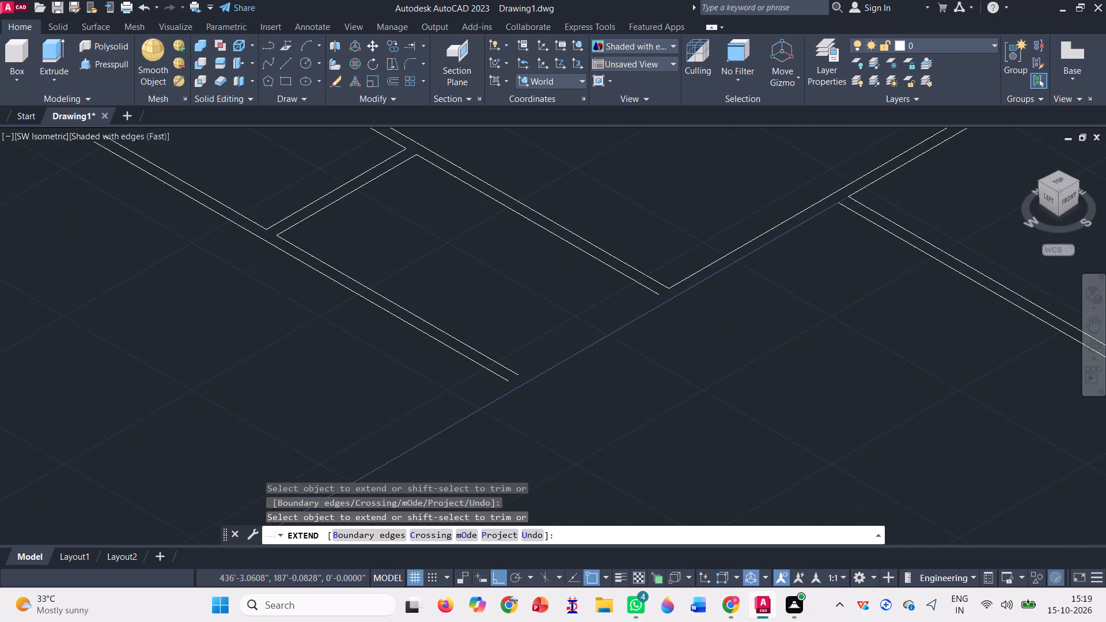
click(686, 278)
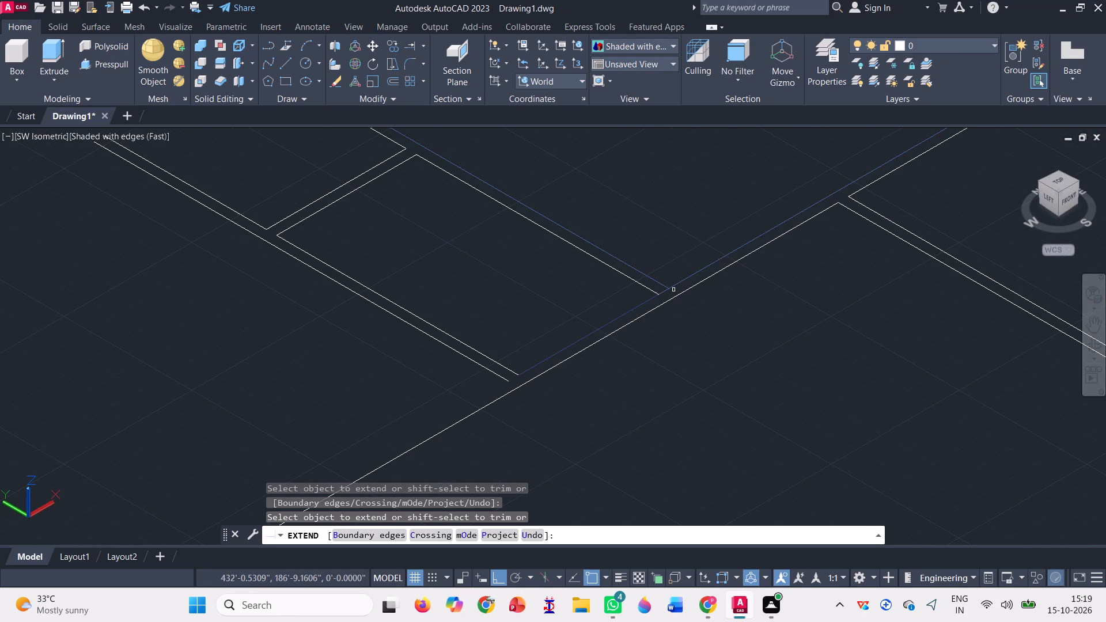
click(673, 286)
scroll(673, 286, down, 1)
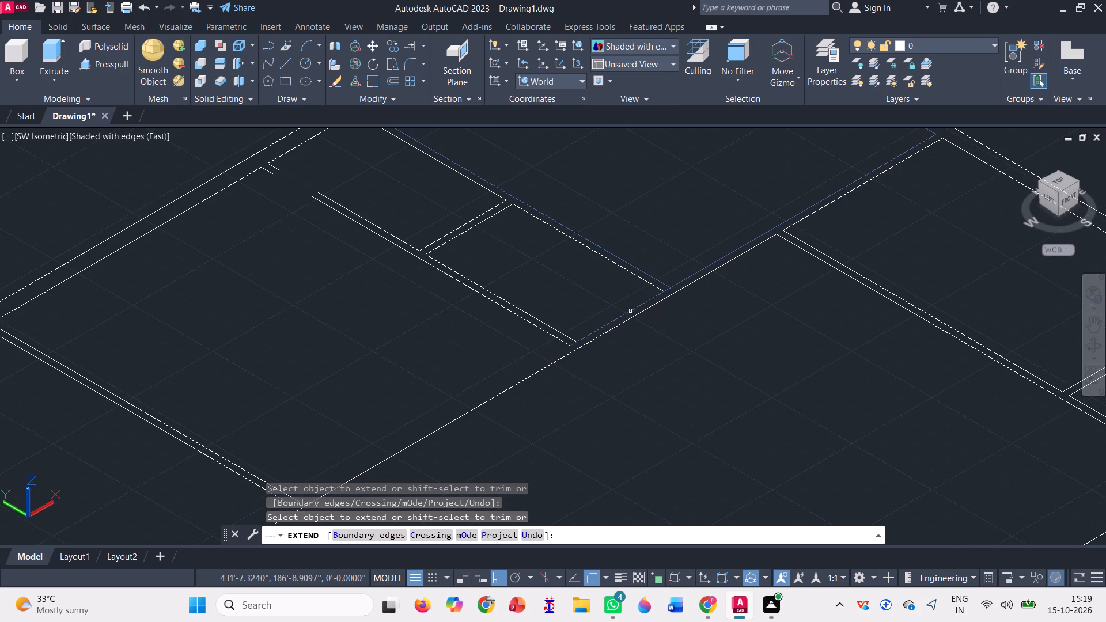
Extend the east-west partition's north line on past the long north-south partition to the west outer wall.
scroll(609, 323, up, 2)
click(606, 325)
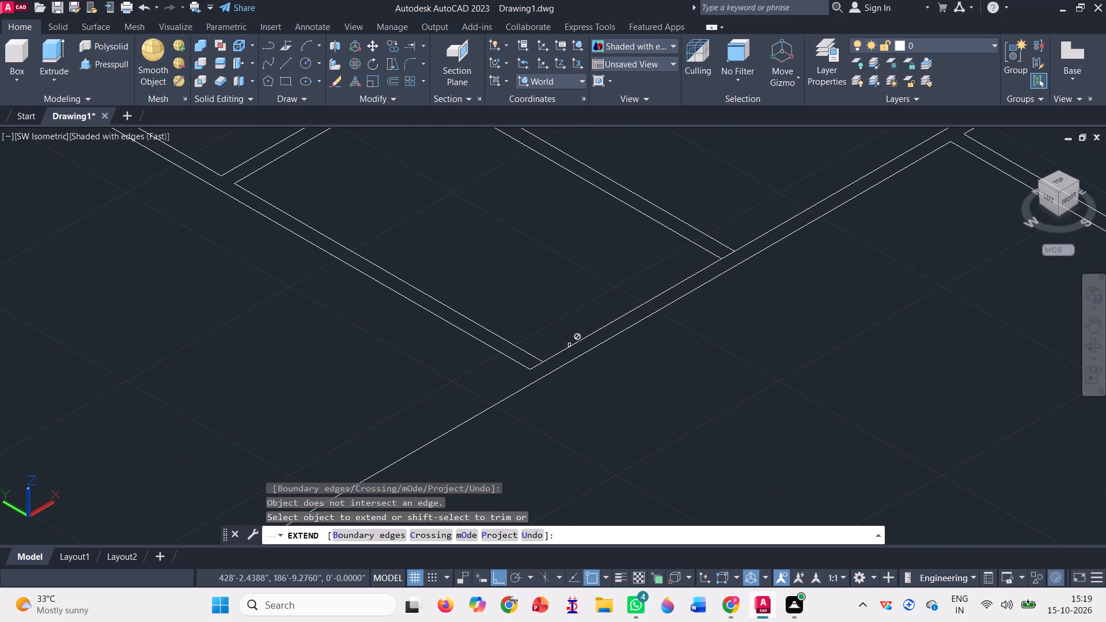
scroll(555, 332, down, 2)
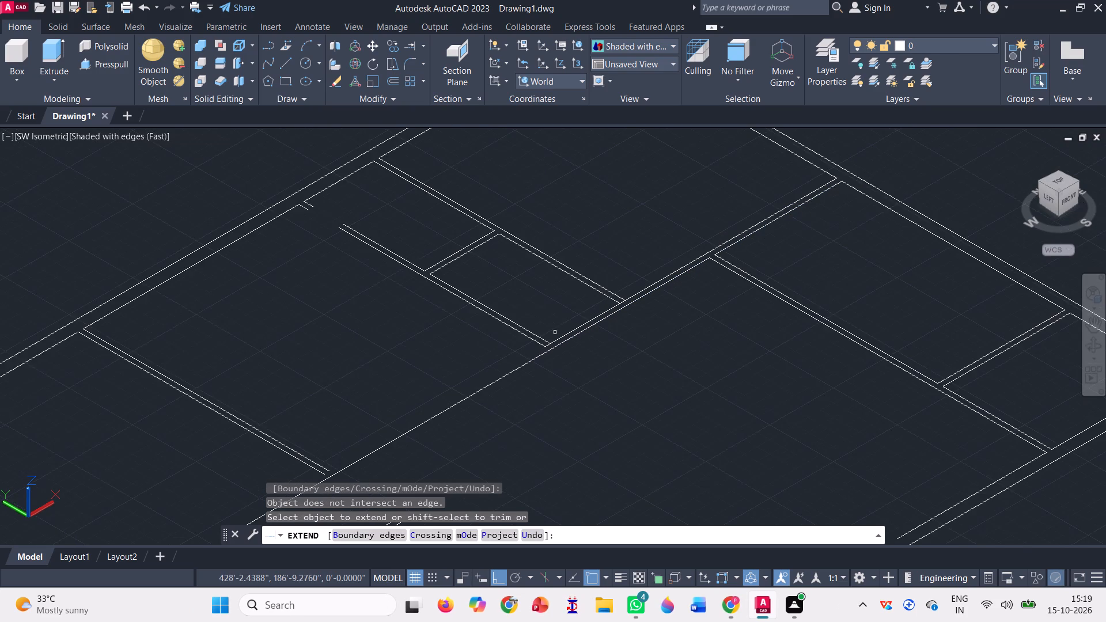
scroll(555, 332, down, 1)
scroll(555, 338, up, 3)
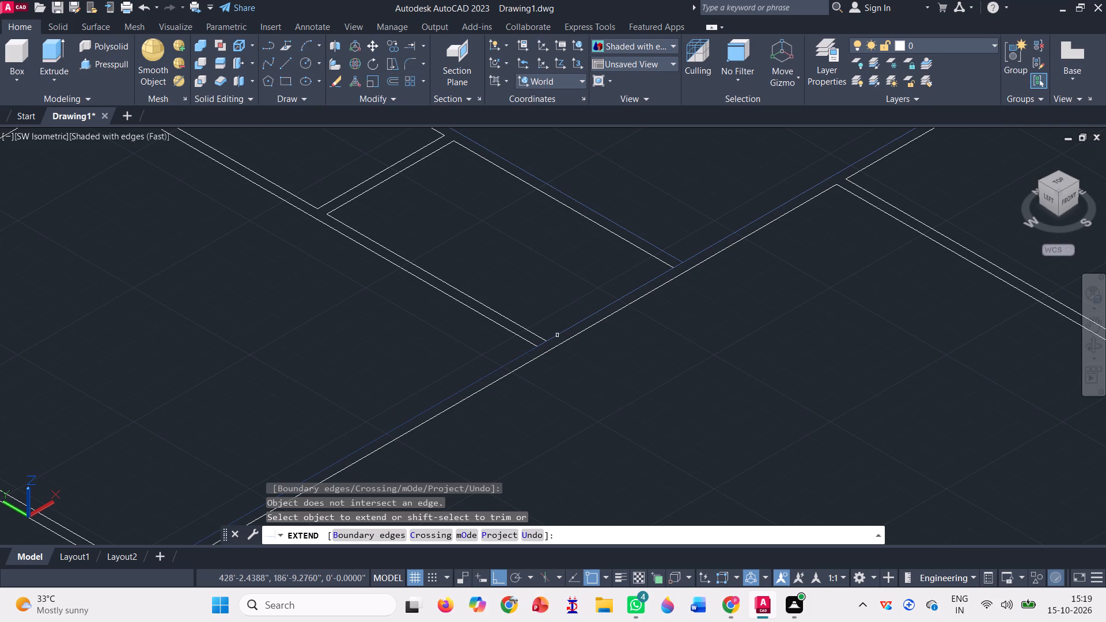
click(557, 333)
scroll(557, 333, down, 2)
scroll(405, 419, up, 2)
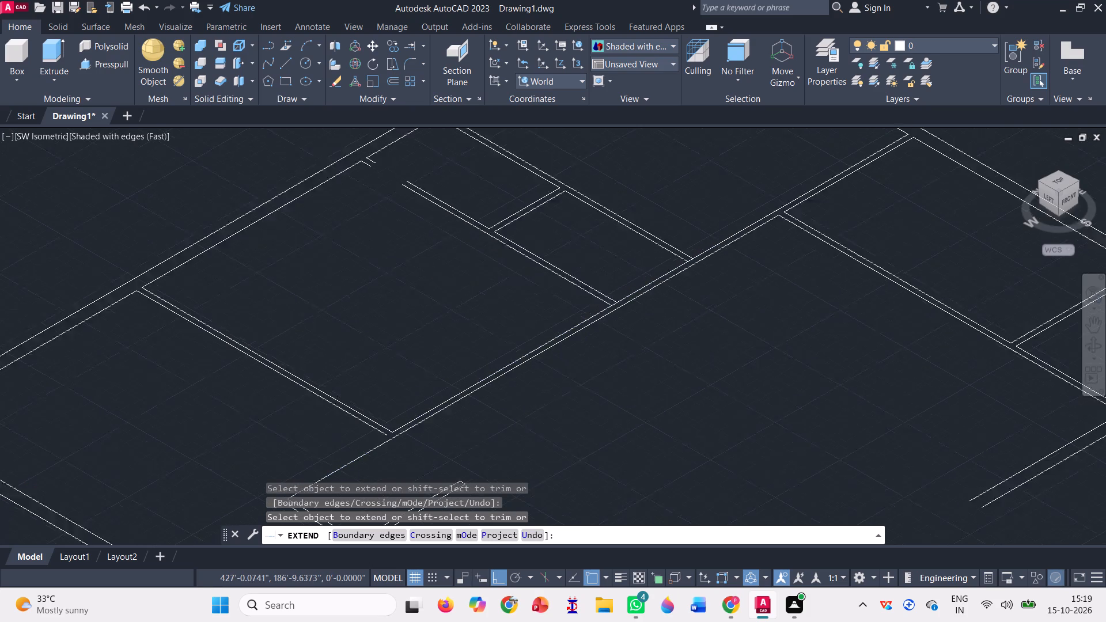
scroll(406, 419, up, 1)
click(406, 434)
scroll(442, 369, down, 3)
scroll(430, 388, up, 3)
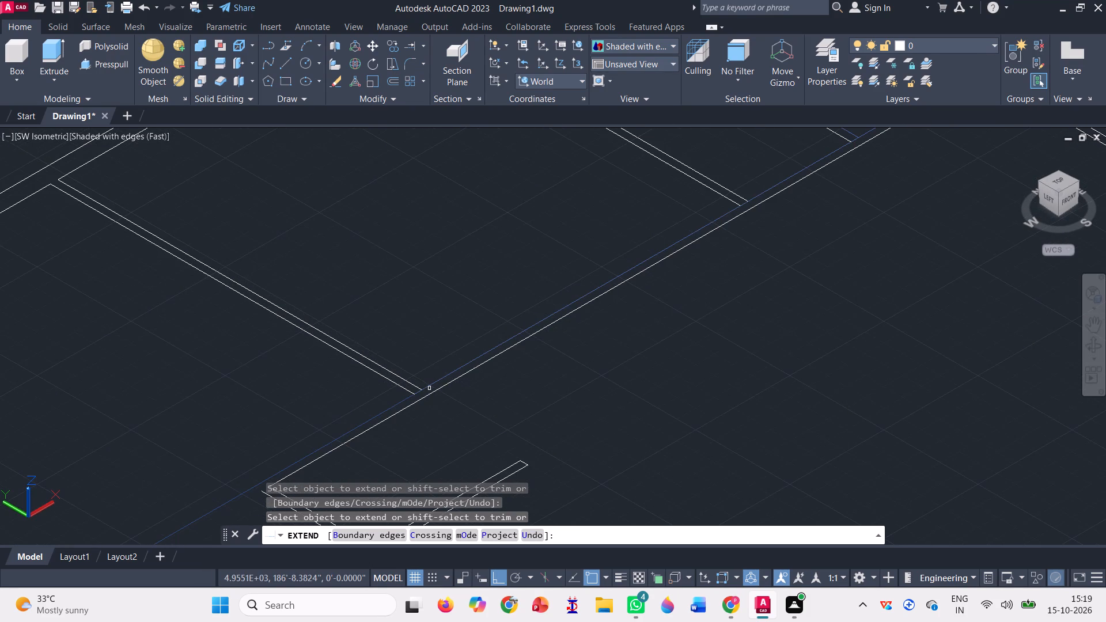
click(429, 386)
scroll(458, 340, down, 1)
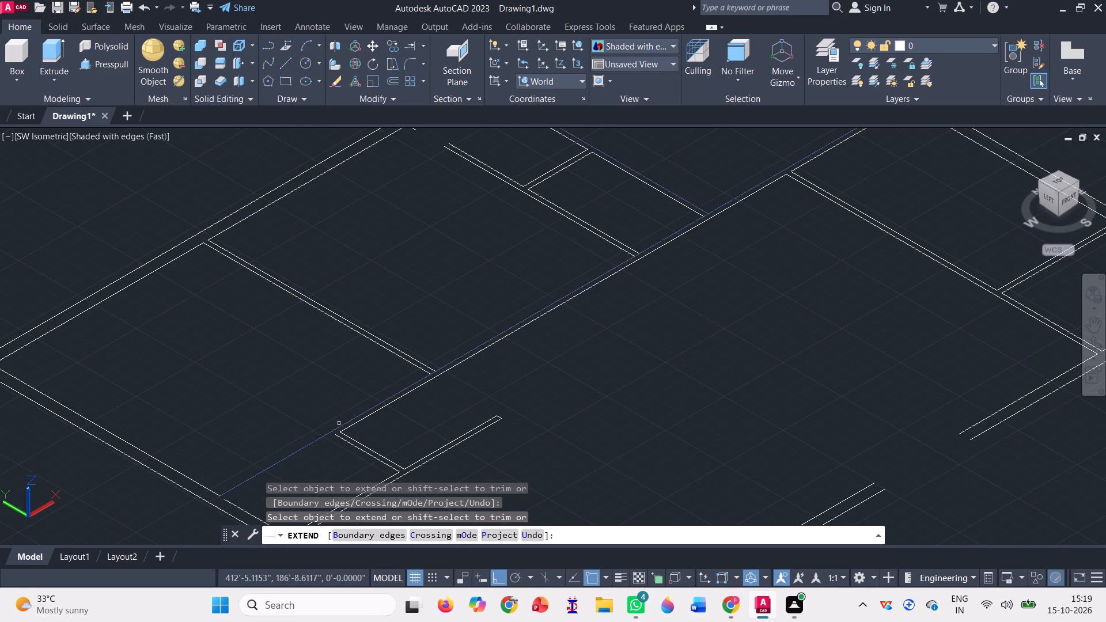
Extend the east-west partition's south line past the small north-south partition to the west outer wall.
scroll(340, 429, up, 3)
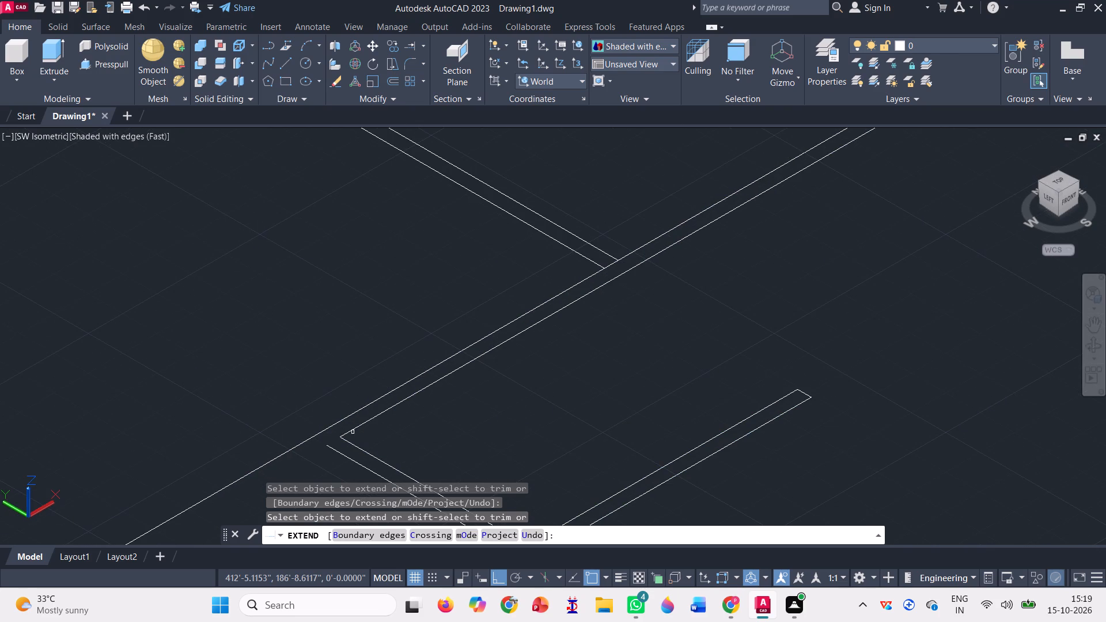
click(353, 430)
click(350, 427)
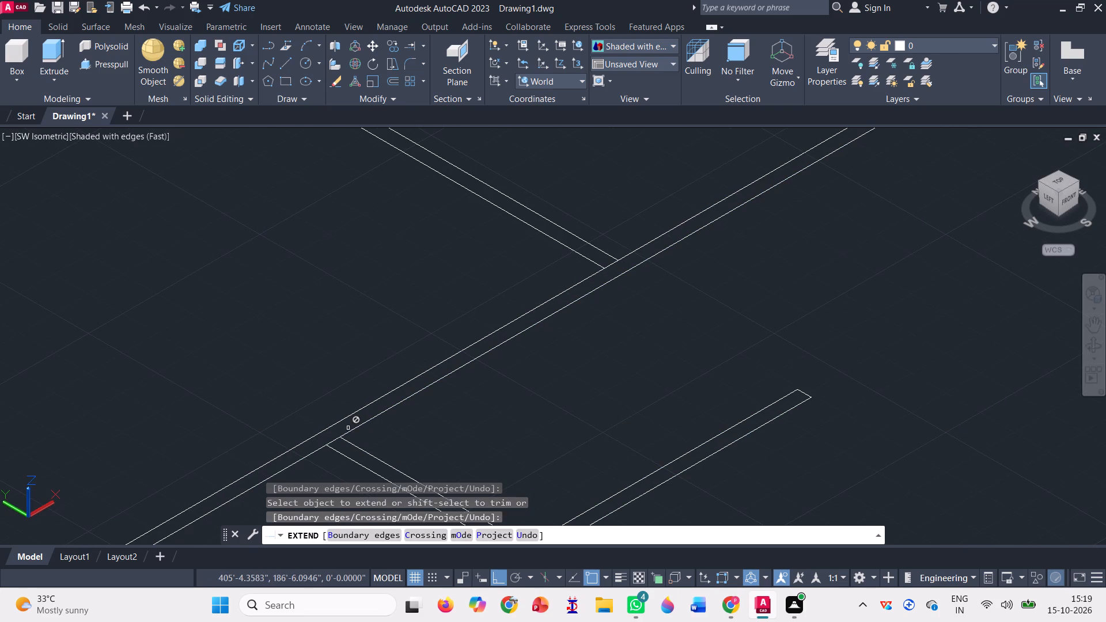
scroll(383, 352, down, 4)
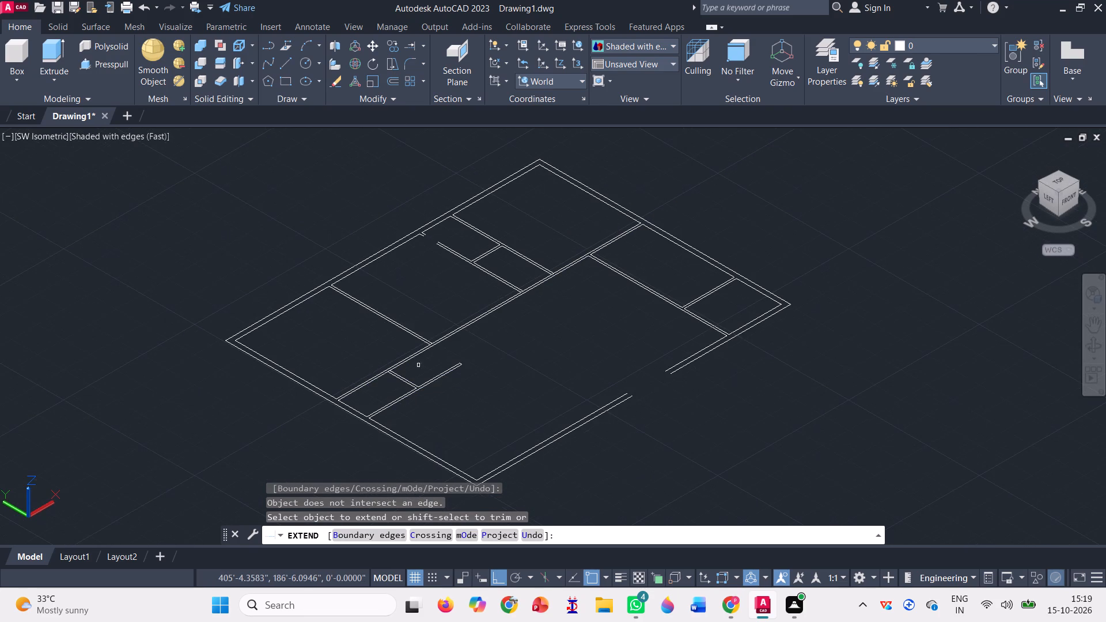
scroll(643, 374, up, 3)
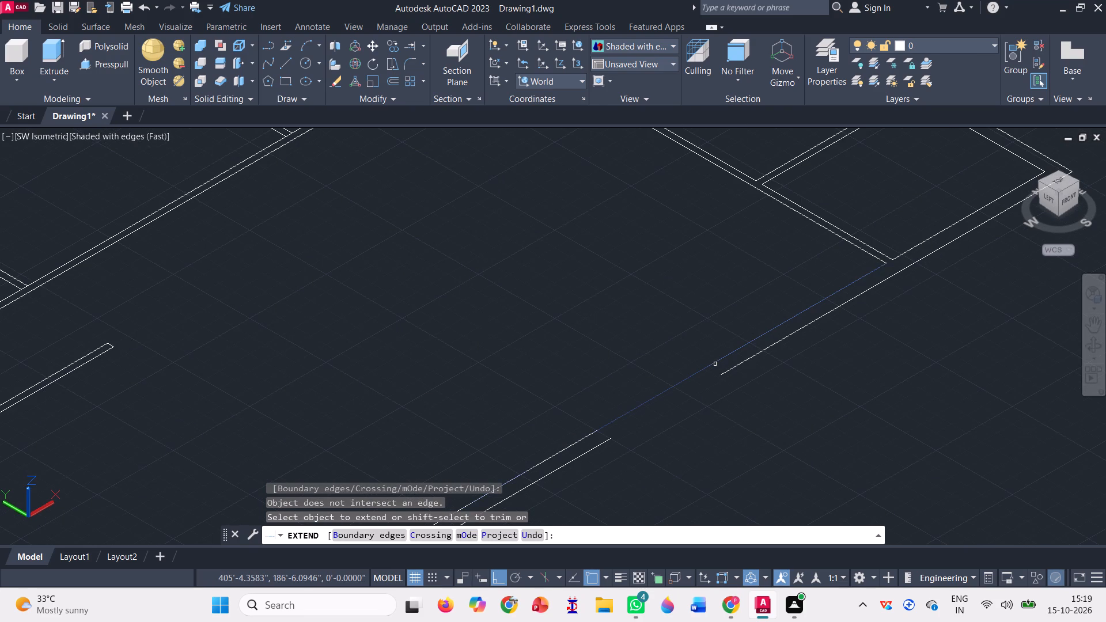
key(Escape)
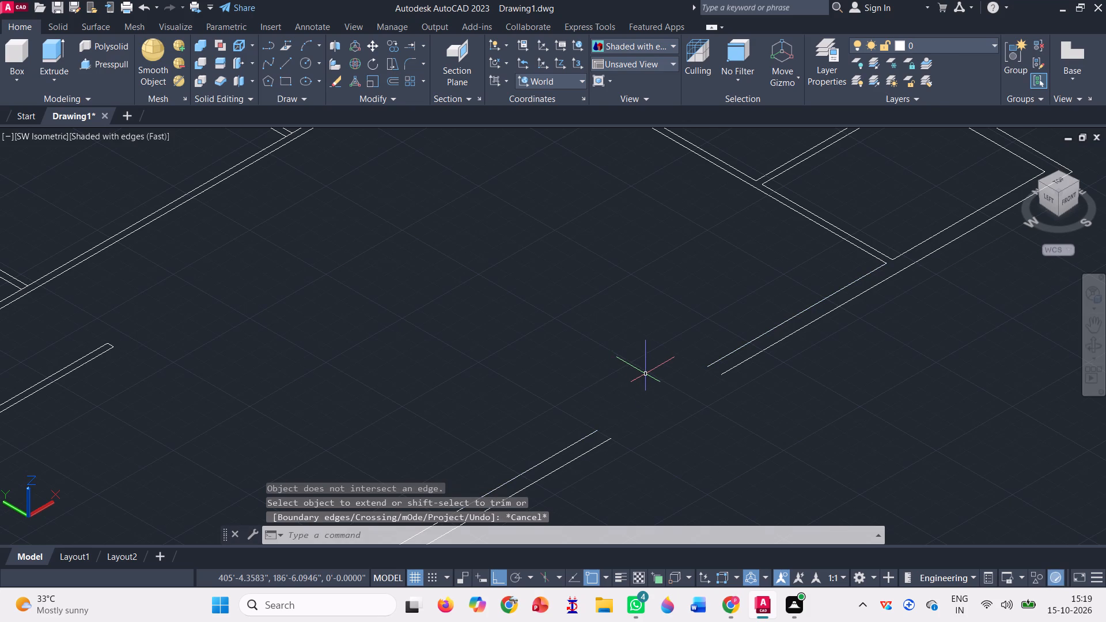
Trim away the south outer wall's inner and outer lines on the east side of the entrance opening.
scroll(645, 373, down, 1)
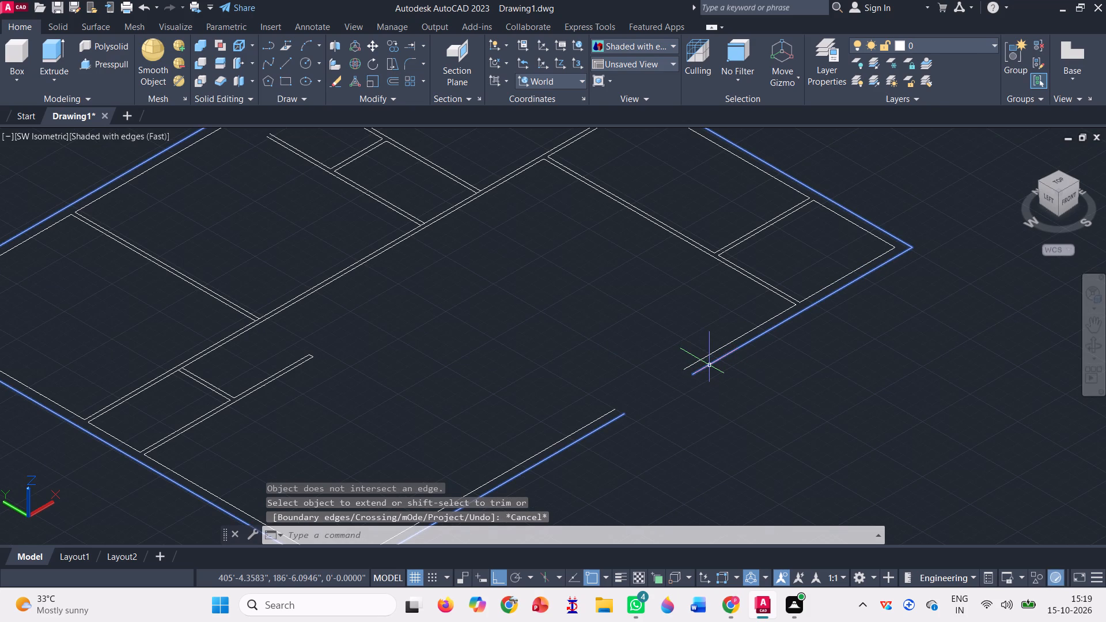
click(427, 43)
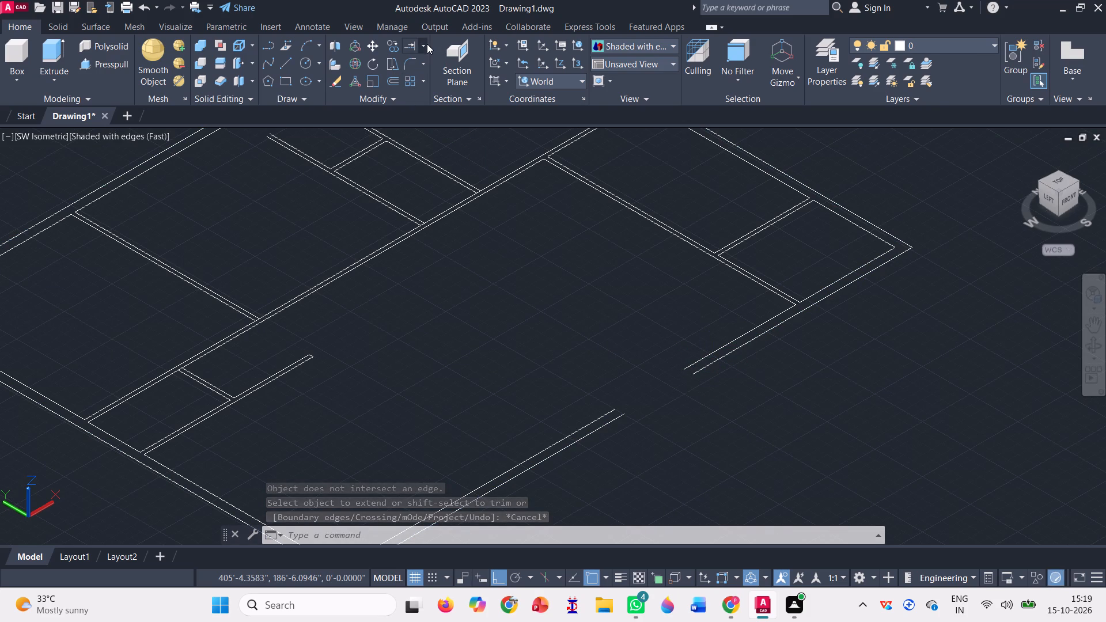
click(415, 73)
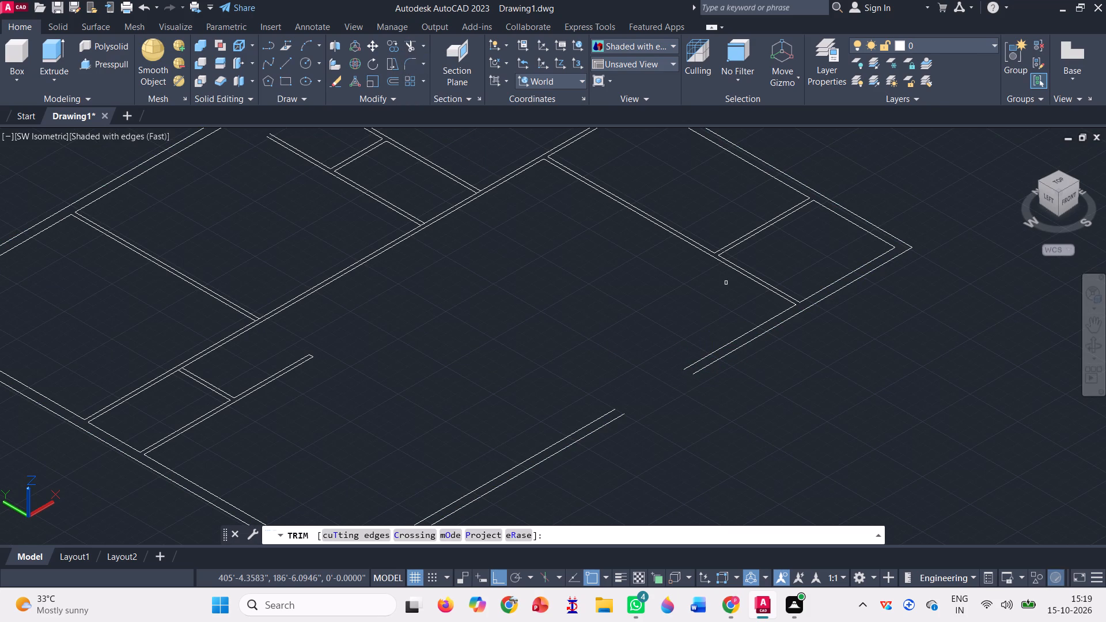
click(743, 333)
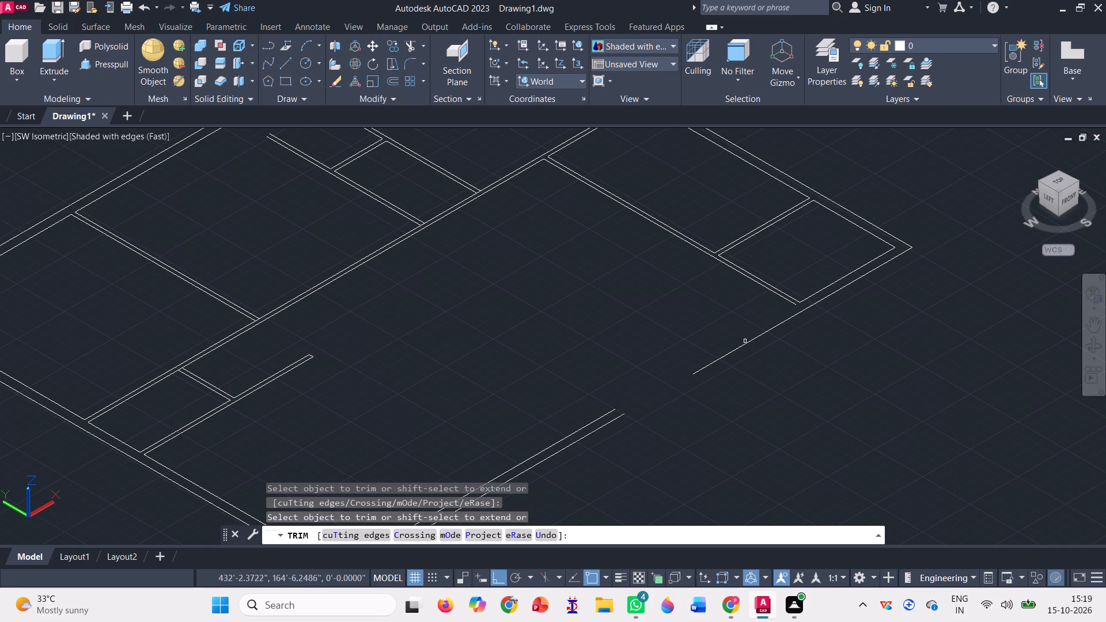
click(744, 343)
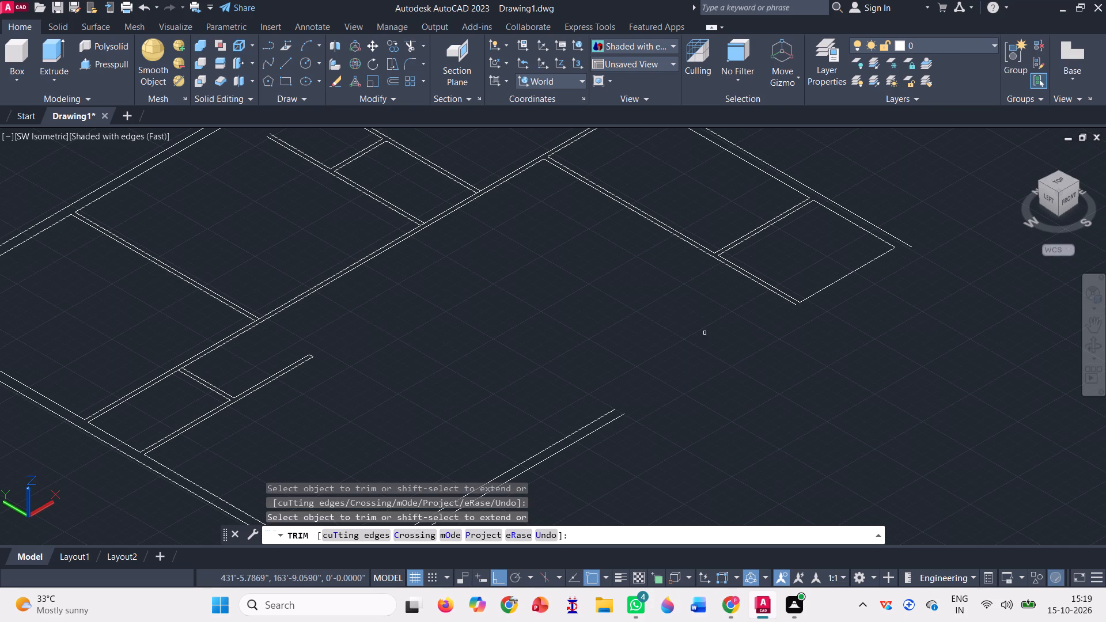
key(Escape)
Extend the south outer wall's inner and outer lines eastward across the entrance opening to the east side of the outline.
click(425, 48)
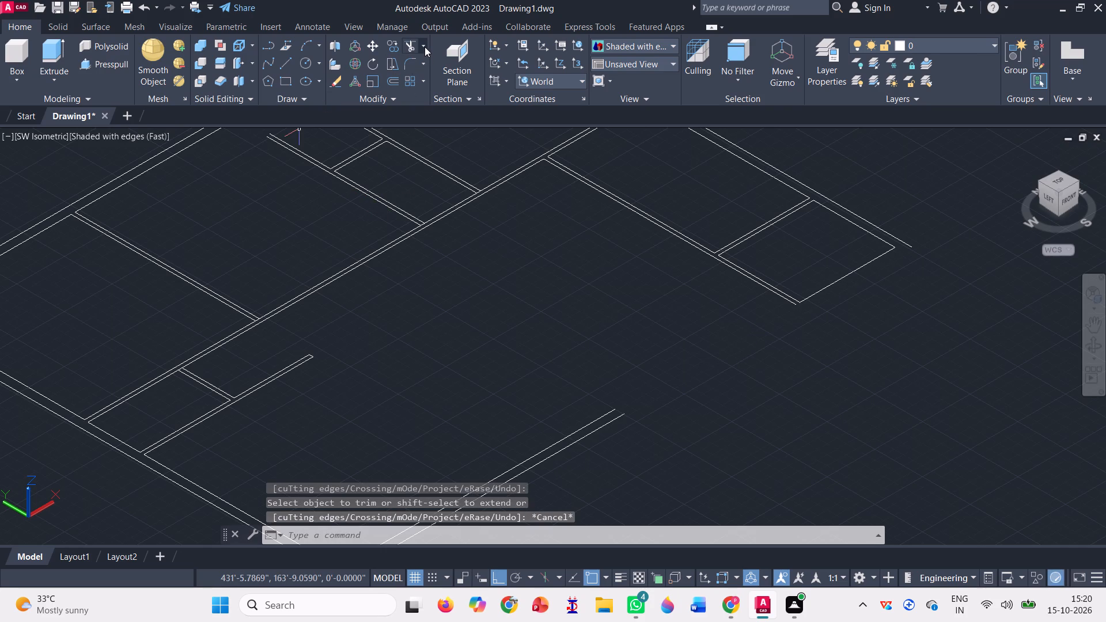
click(429, 101)
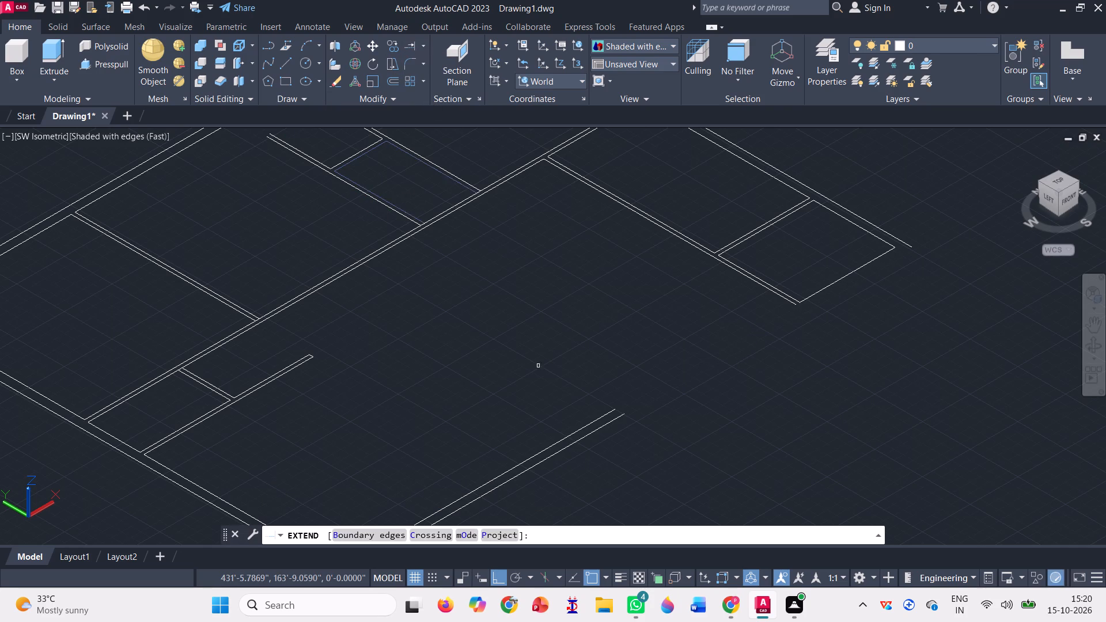
scroll(592, 421, up, 1)
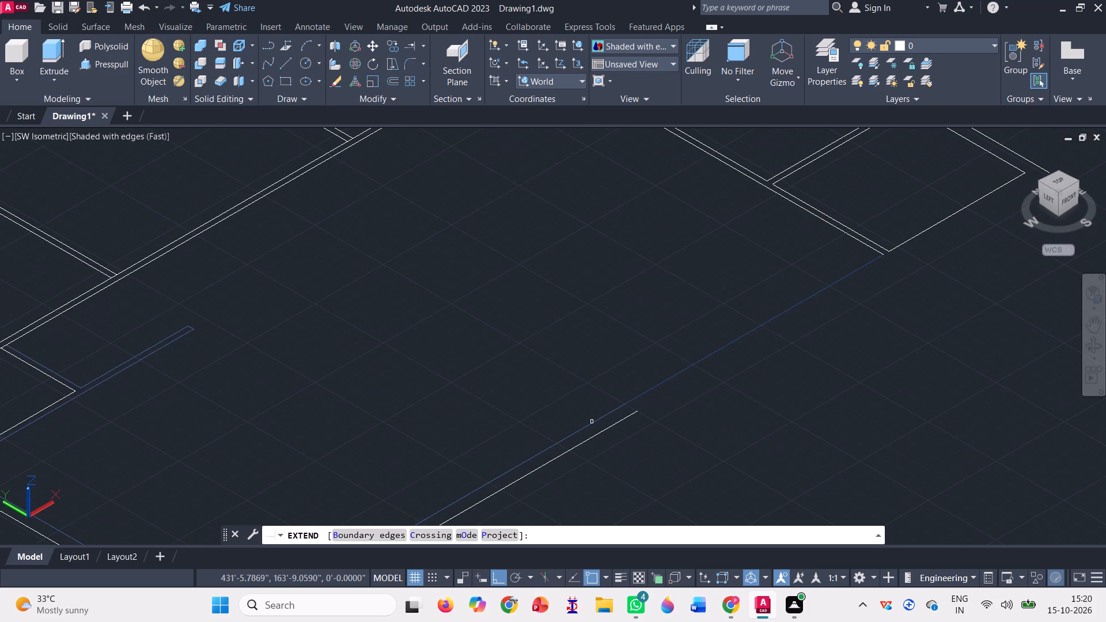
click(592, 421)
click(603, 433)
scroll(679, 383, down, 2)
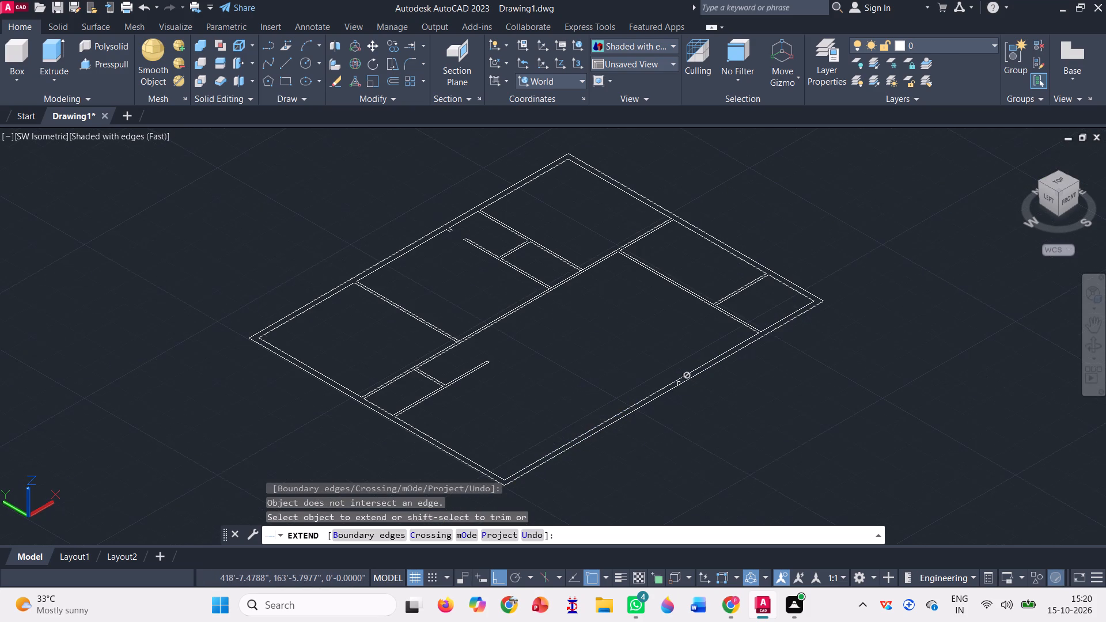
key(Escape)
Join the segments of the entire separate wall outline into polylines.
scroll(606, 284, down, 2)
click(665, 387)
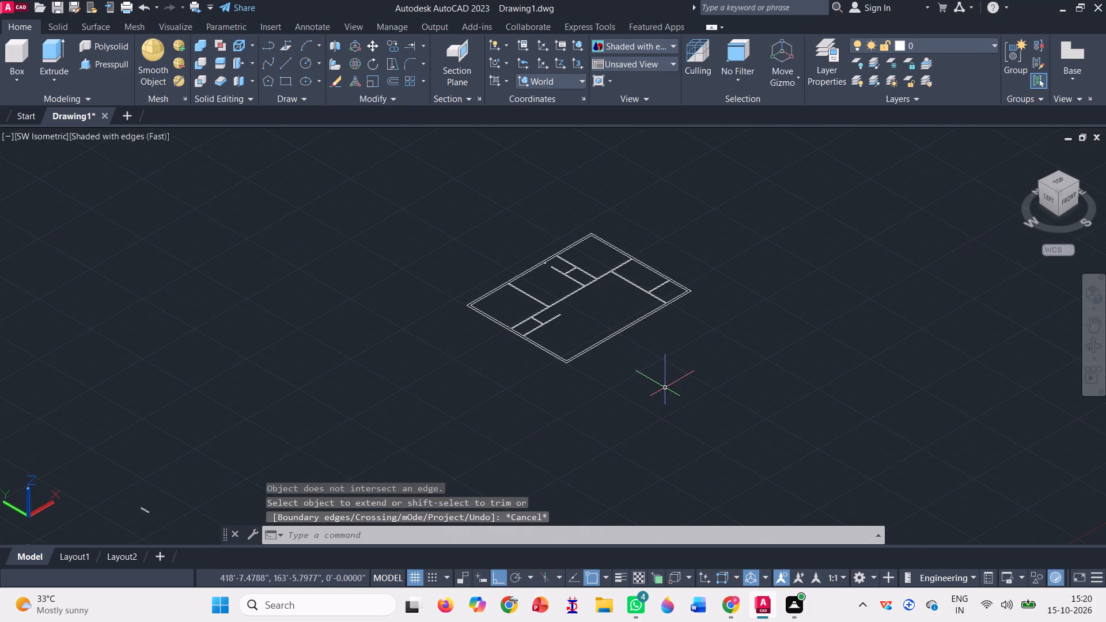
click(469, 225)
key(j)
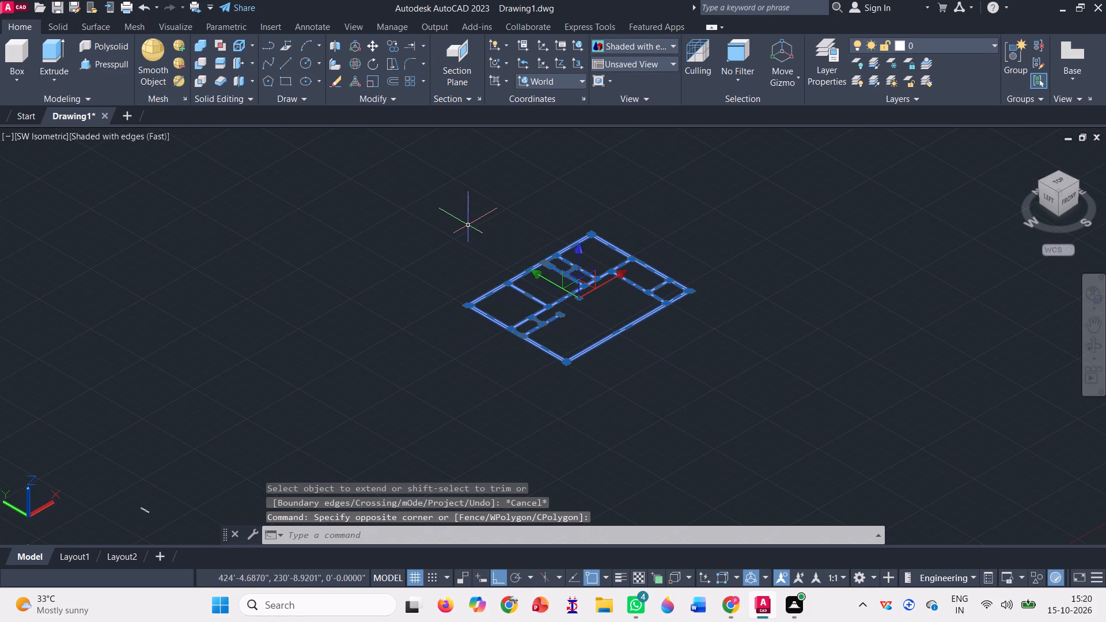
key(Return)
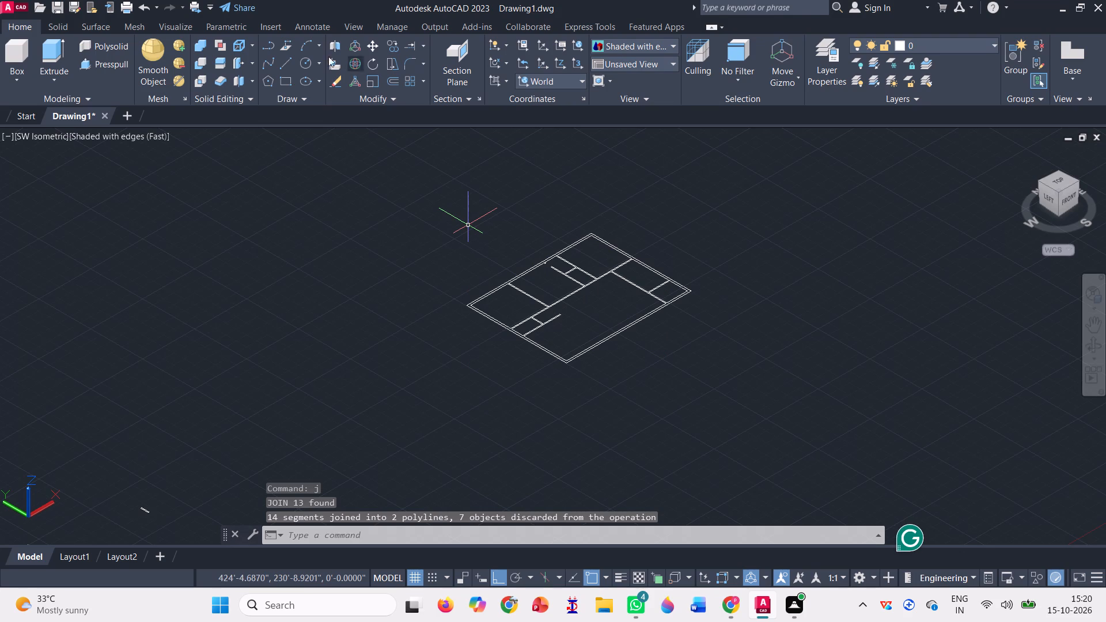
Move the entire wall outline from its outer northwest corner to the top northwest corner of the box above the house walls.
click(379, 50)
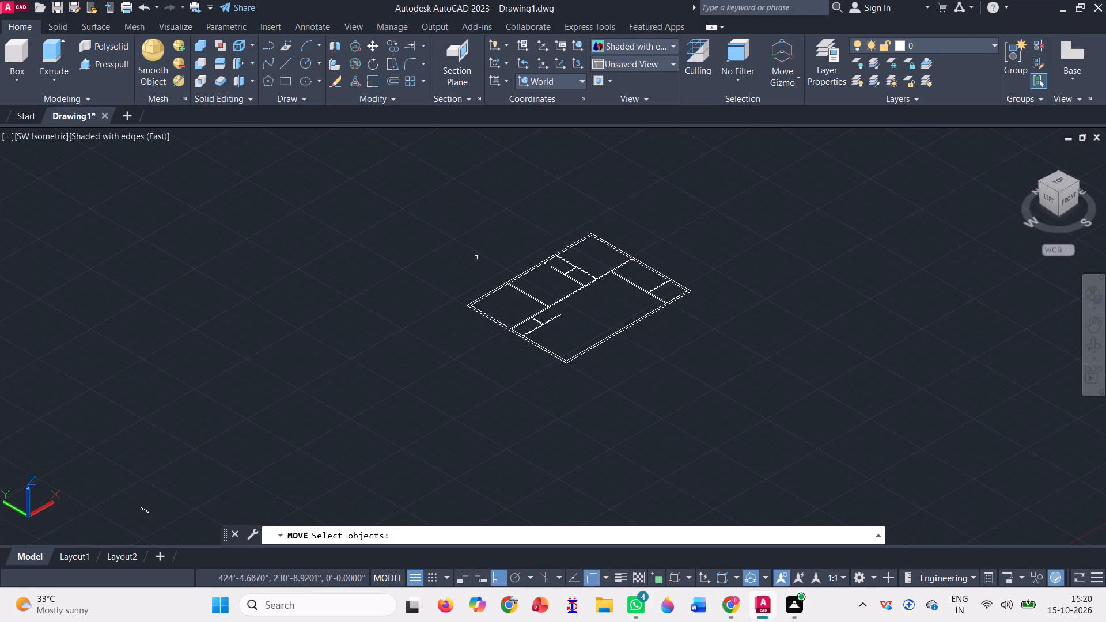
click(635, 350)
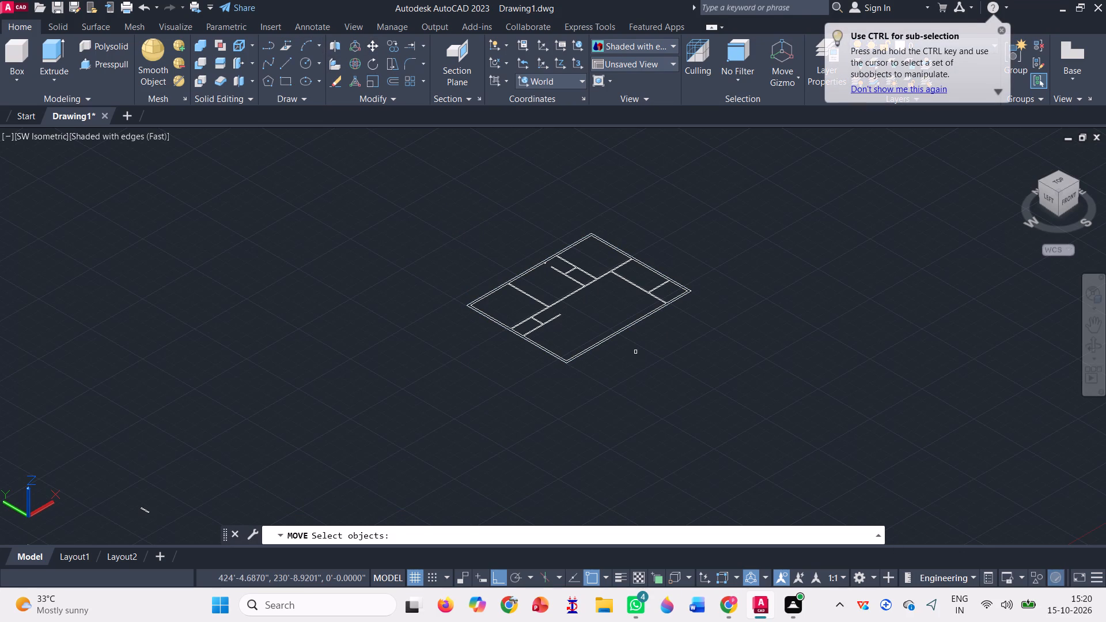
click(380, 176)
click(730, 337)
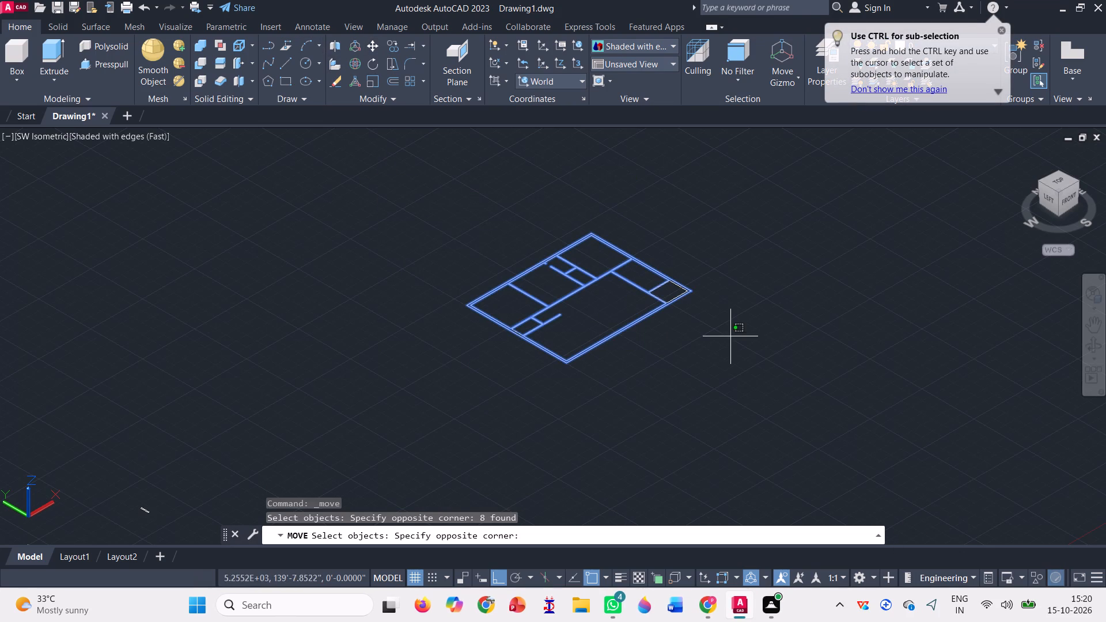
click(598, 238)
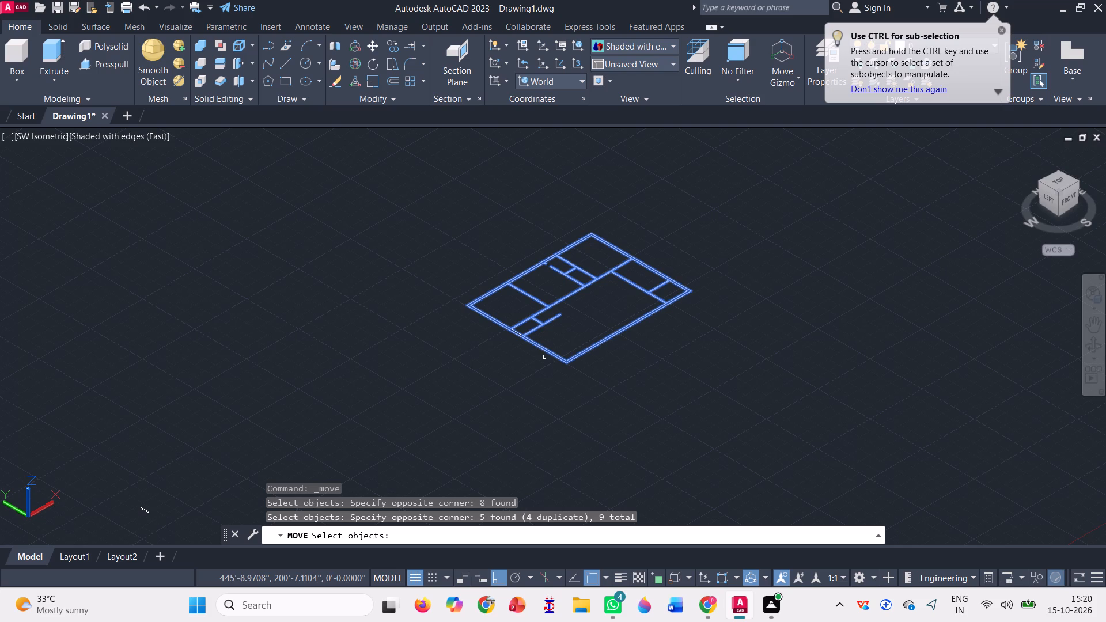
key(space)
scroll(474, 315, up, 3)
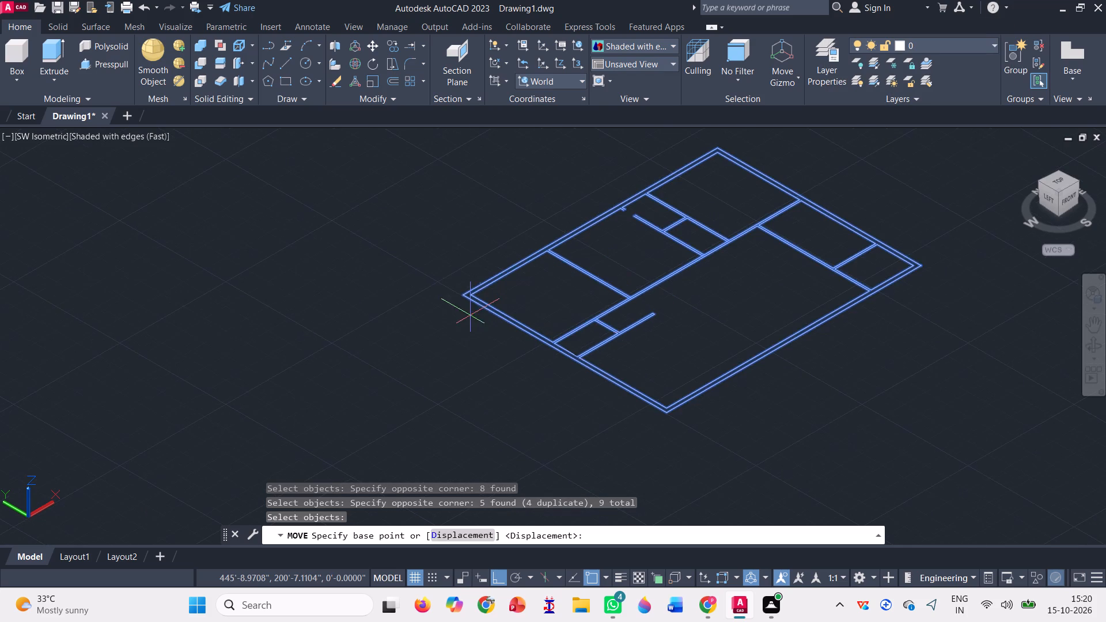
scroll(454, 276, up, 4)
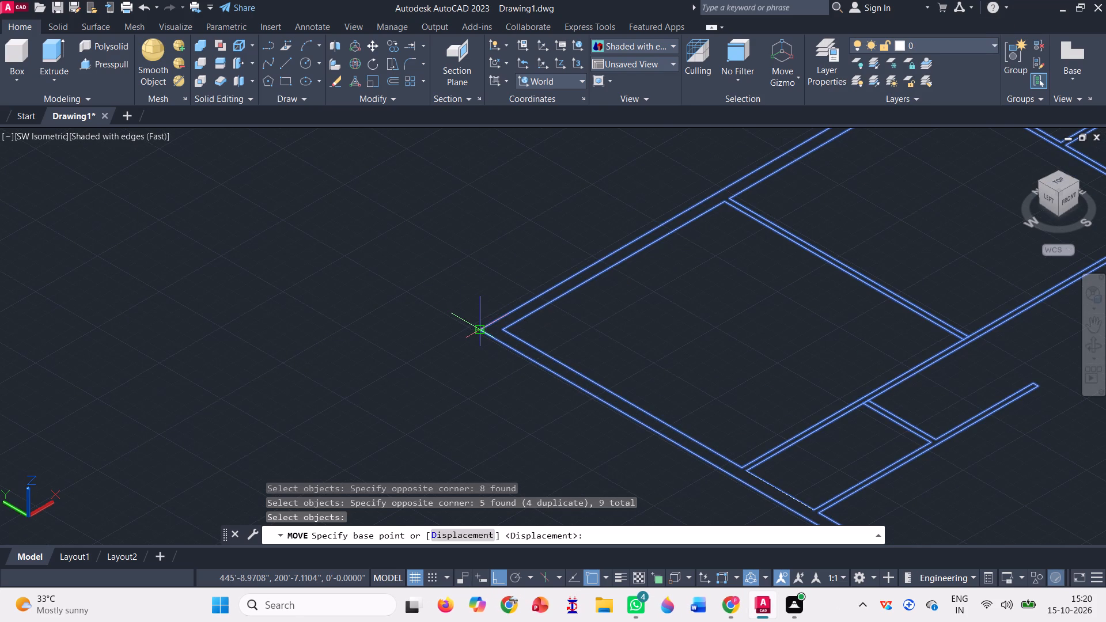
click(480, 330)
scroll(685, 285, down, 8)
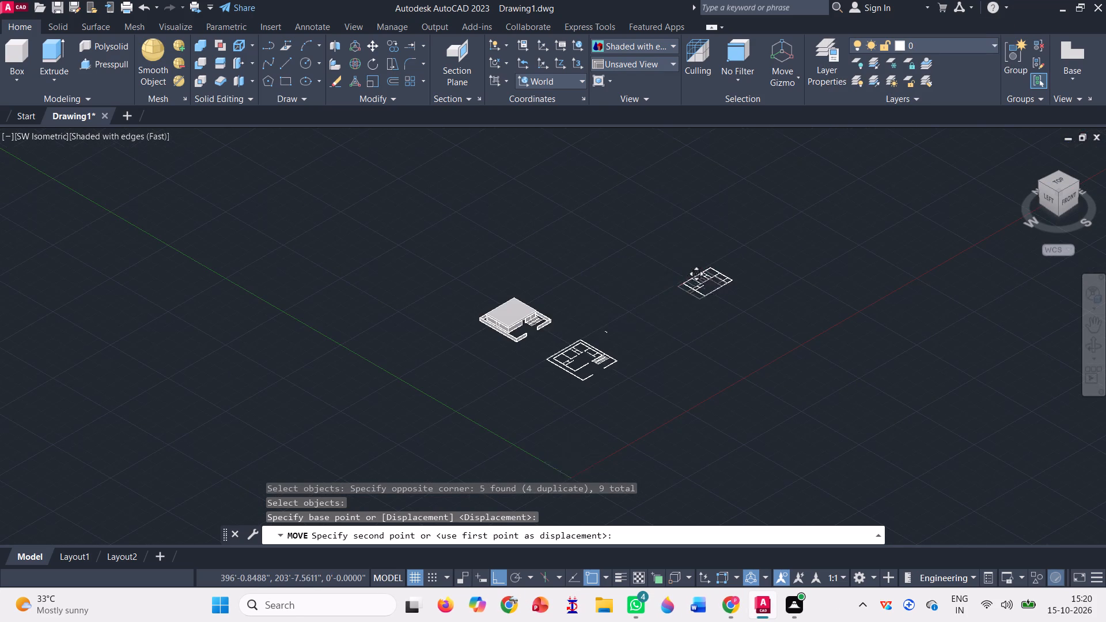
key(F8)
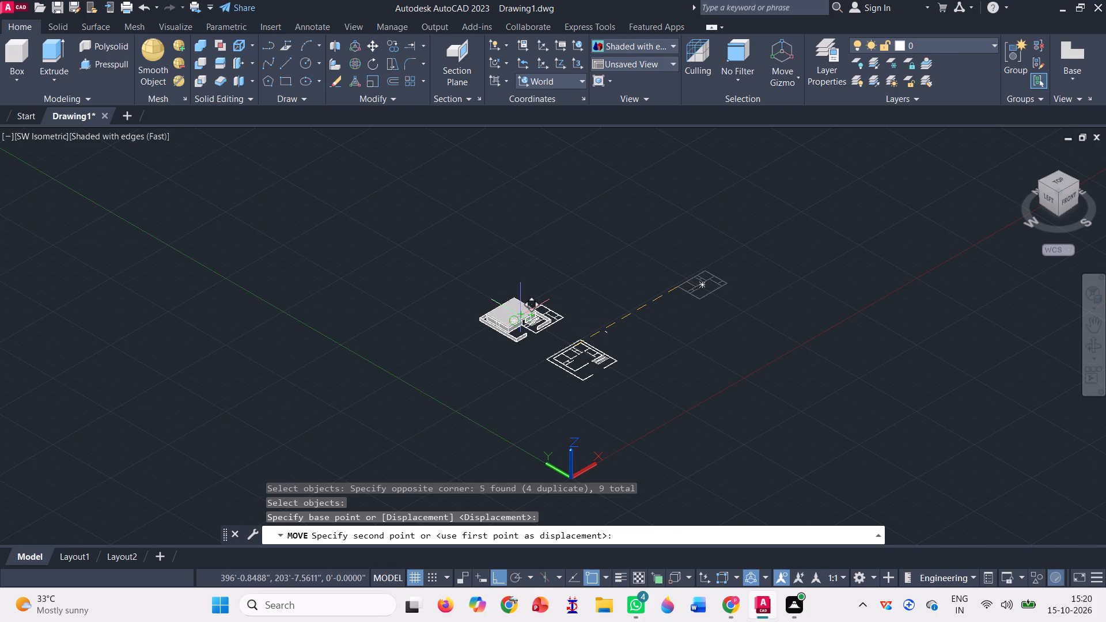
scroll(471, 281, up, 3)
scroll(547, 423, up, 3)
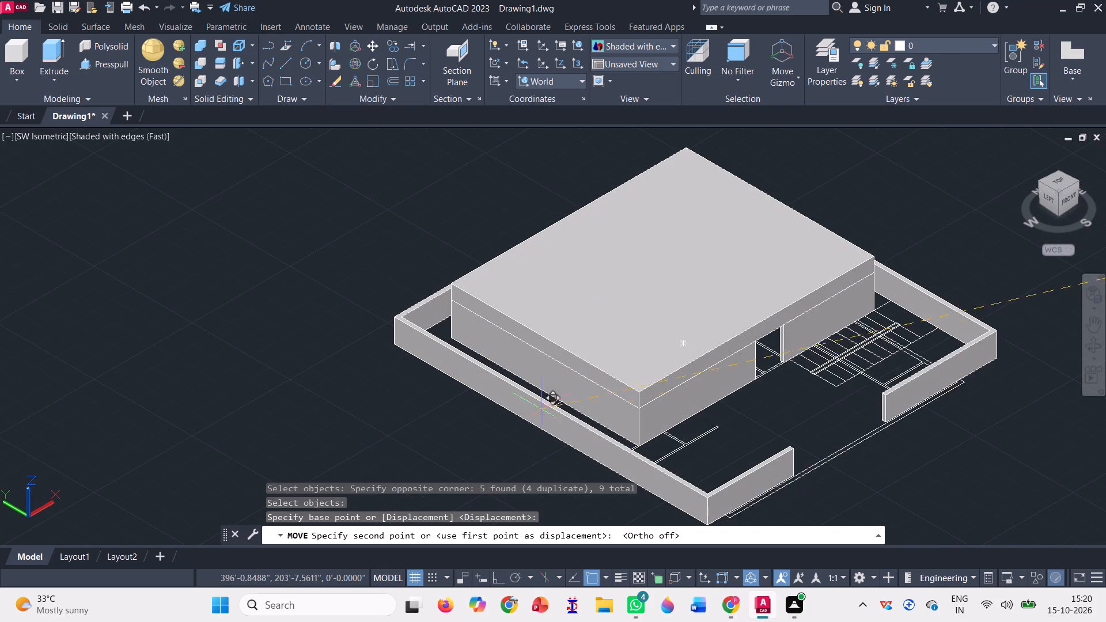
scroll(422, 283, up, 3)
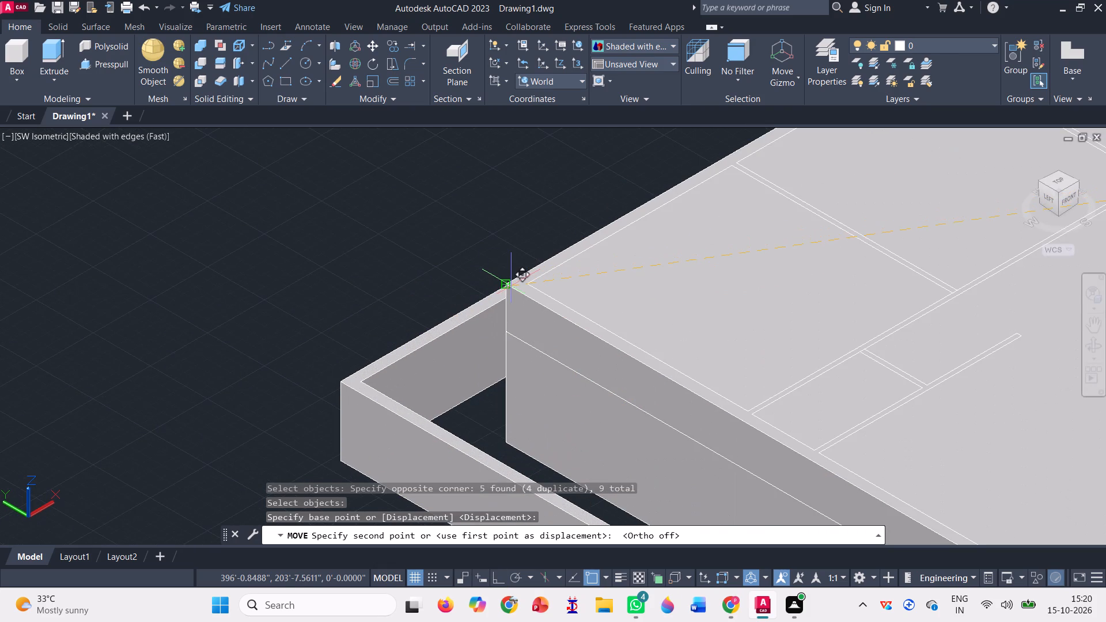
click(507, 281)
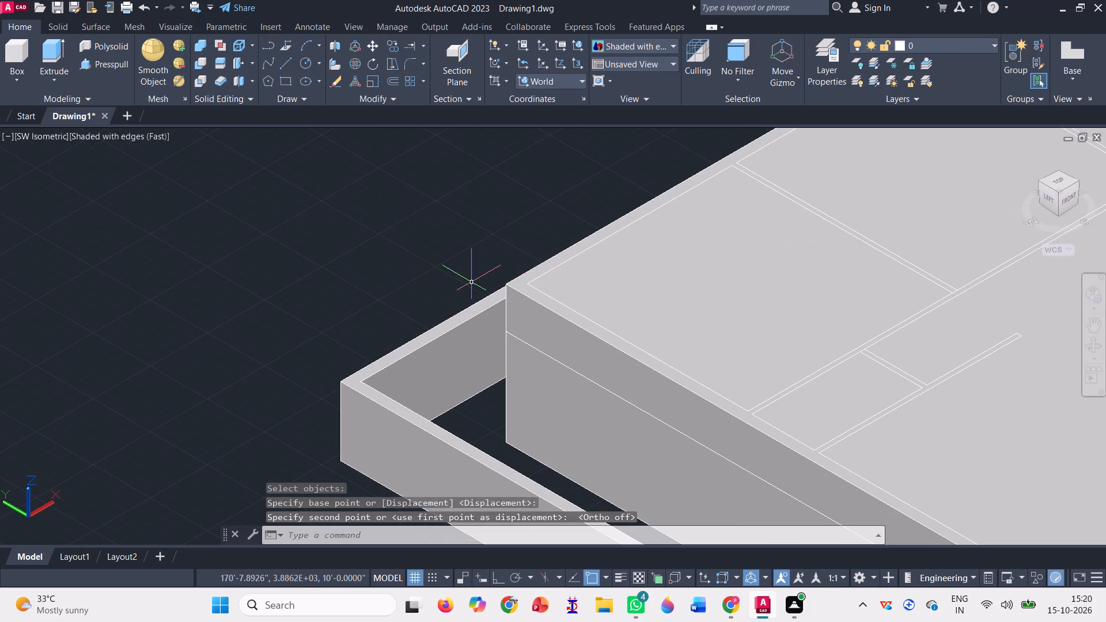
Presspull the large south room, the small west-wall room and the northwest corner room down through the box to cut them open.
scroll(400, 260, down, 4)
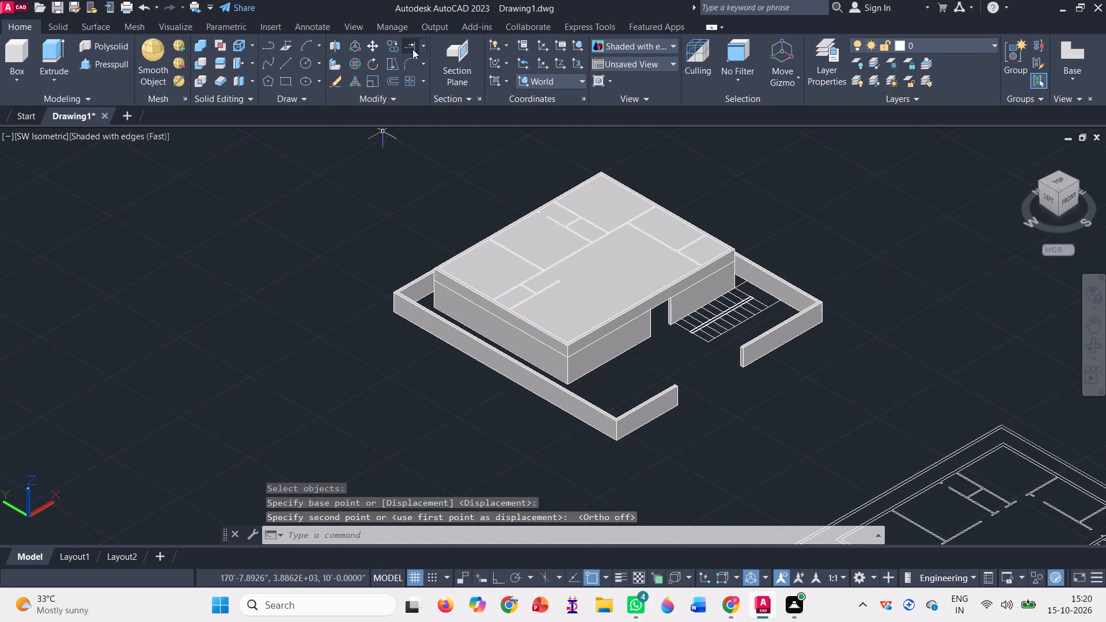
click(423, 47)
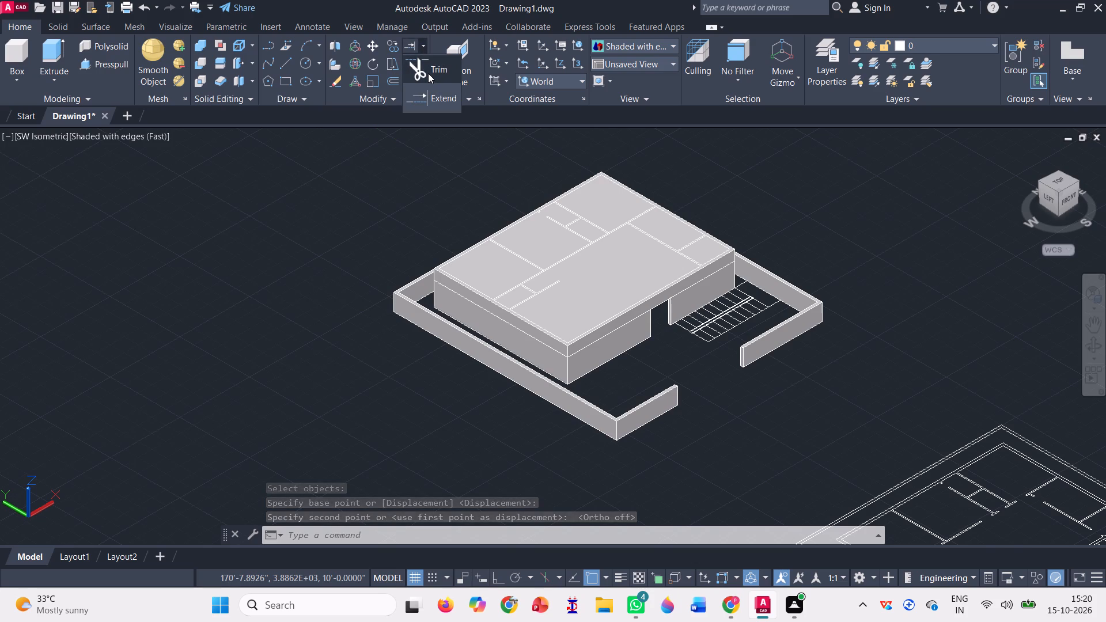
click(111, 66)
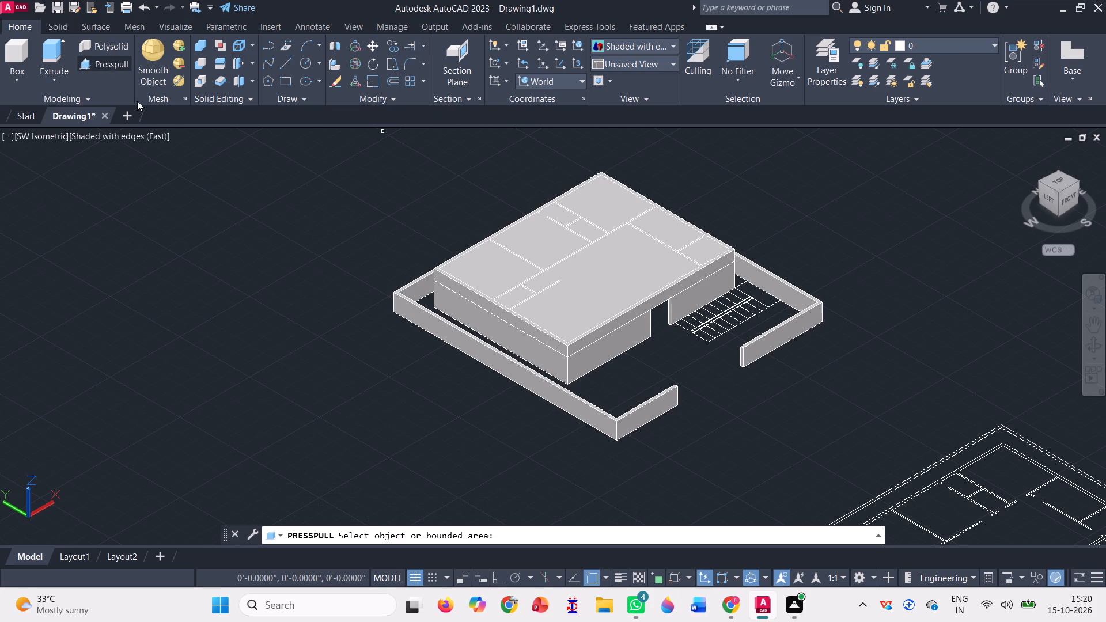
click(647, 268)
click(666, 348)
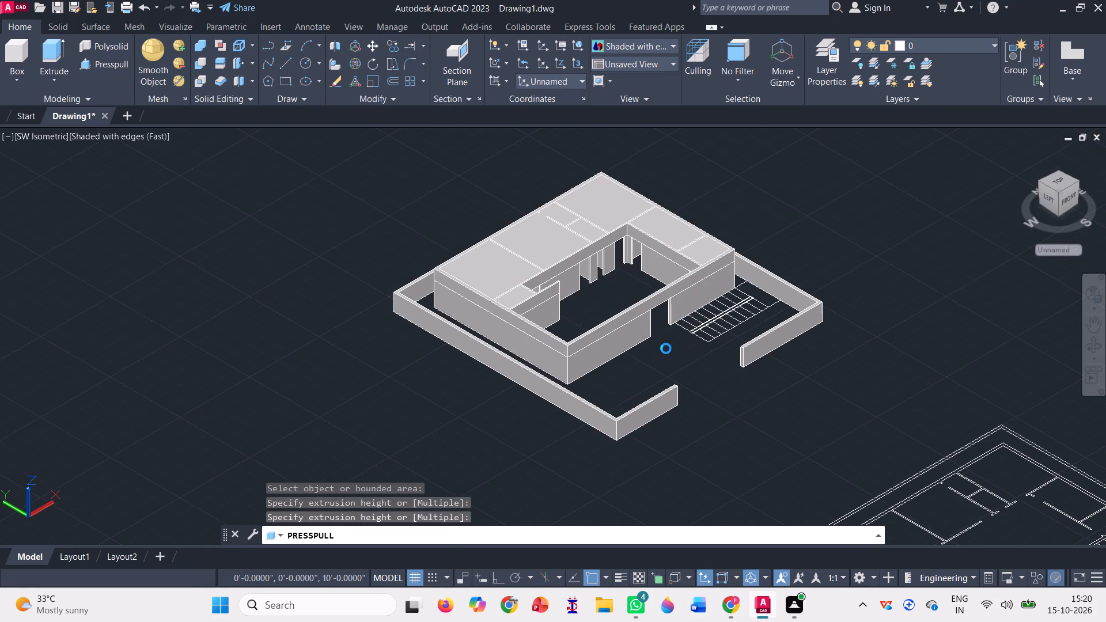
scroll(523, 299, up, 3)
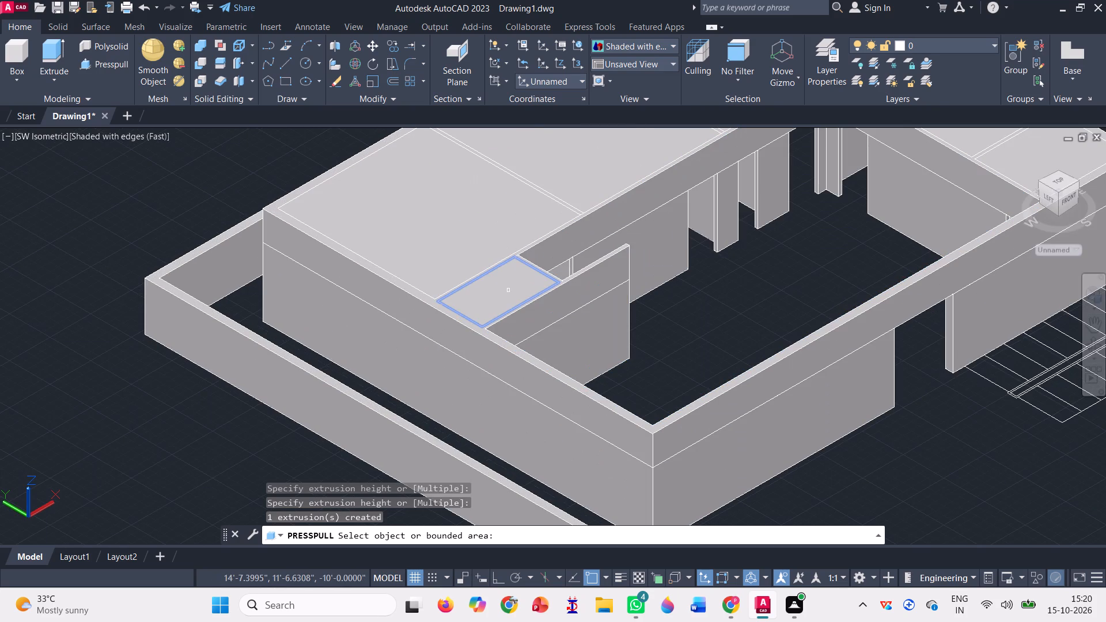
click(507, 287)
scroll(501, 274, down, 2)
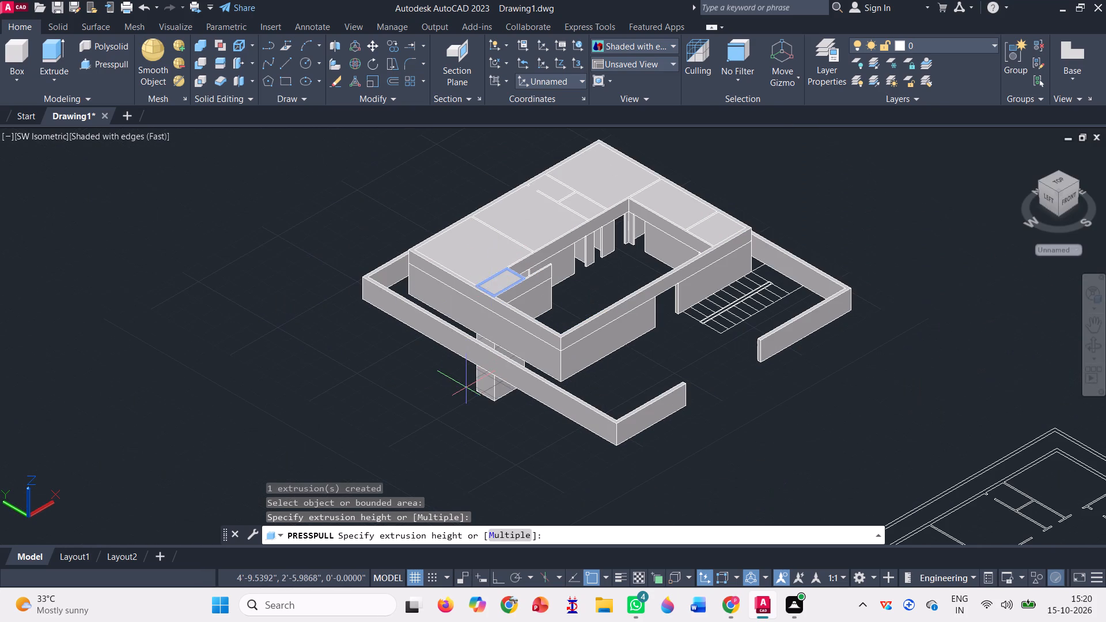
click(465, 388)
click(474, 256)
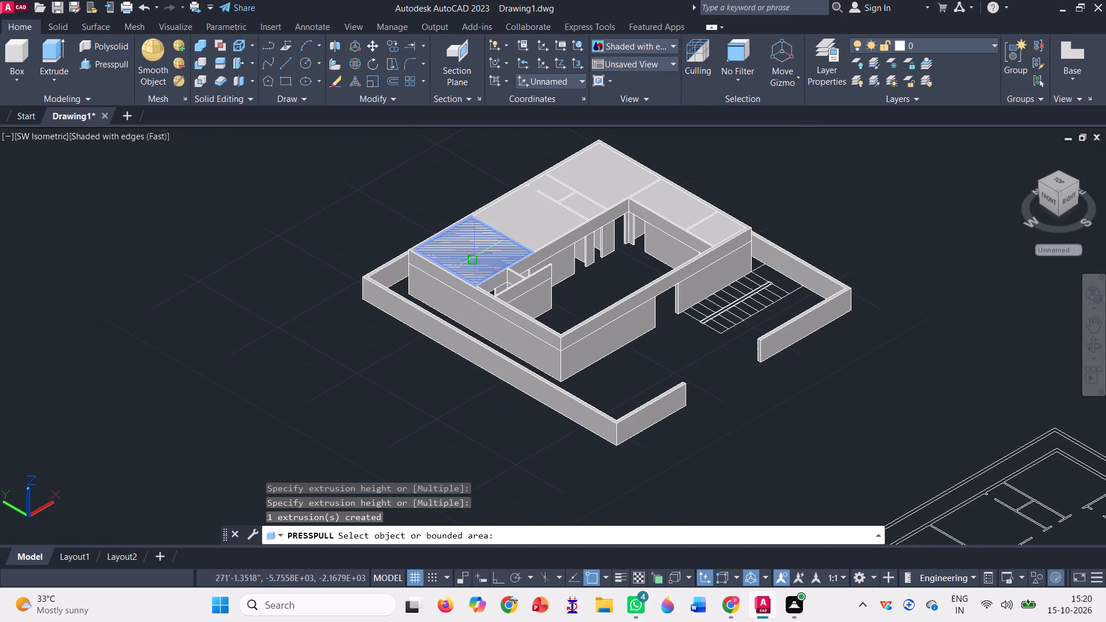
click(421, 363)
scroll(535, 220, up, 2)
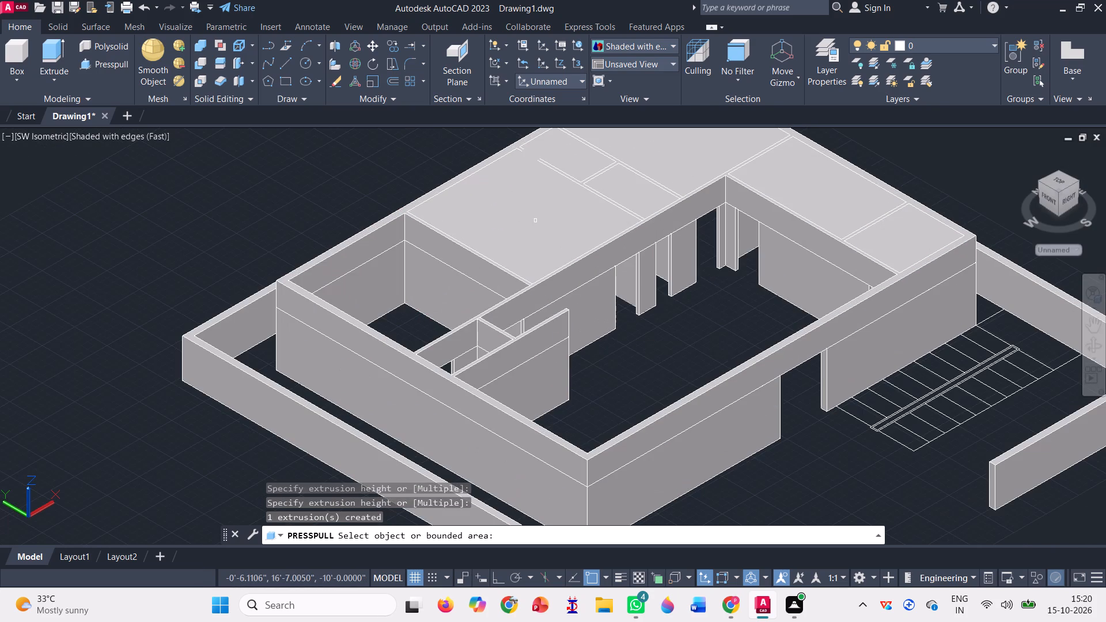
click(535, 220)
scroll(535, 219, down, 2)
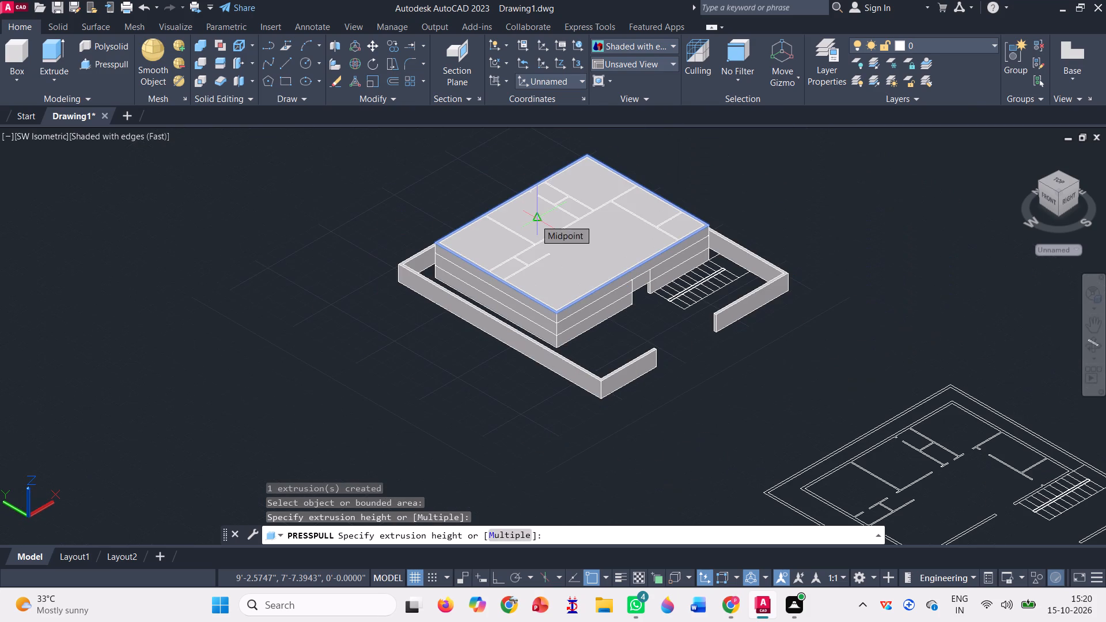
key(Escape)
Presspull the southeast corner room, the adjoining room along the east wall and the northeast corner room down through the box.
click(121, 66)
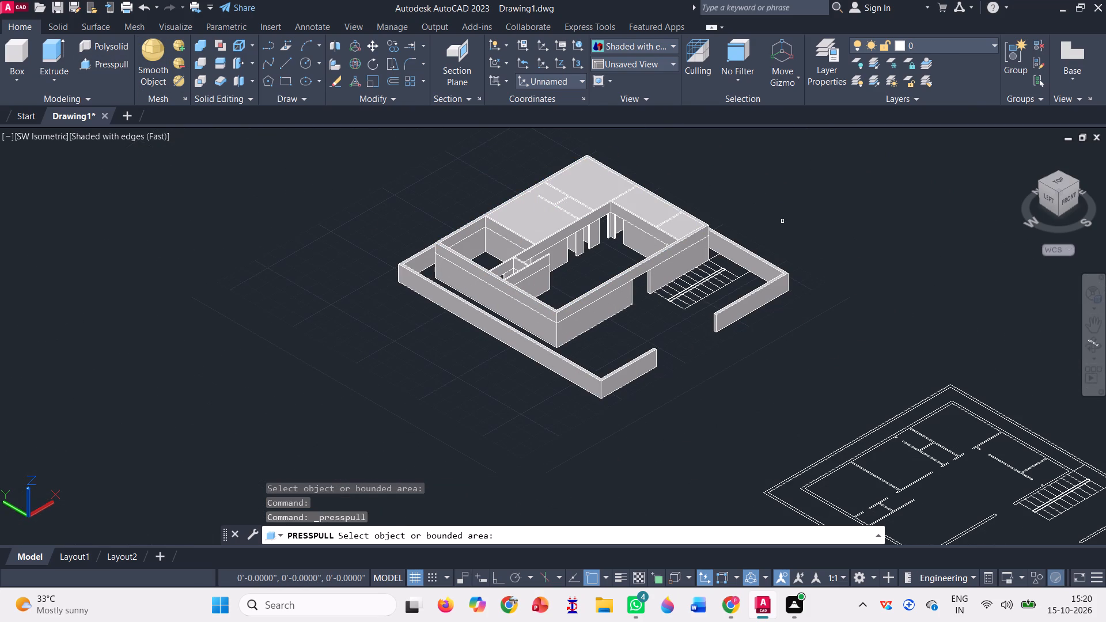
scroll(787, 221, up, 2)
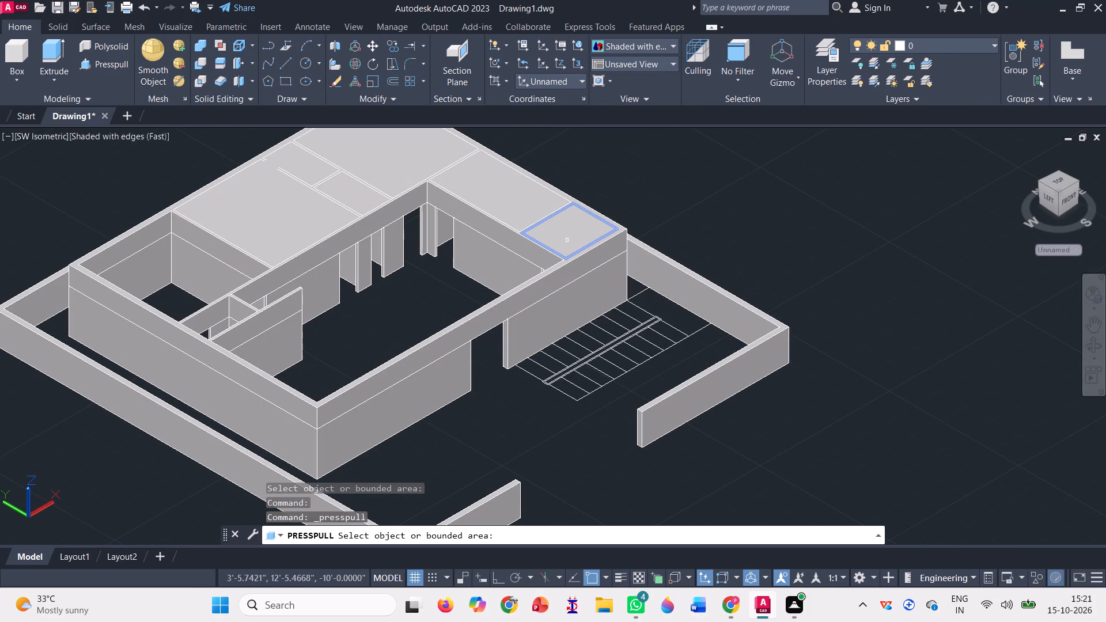
click(573, 233)
click(565, 435)
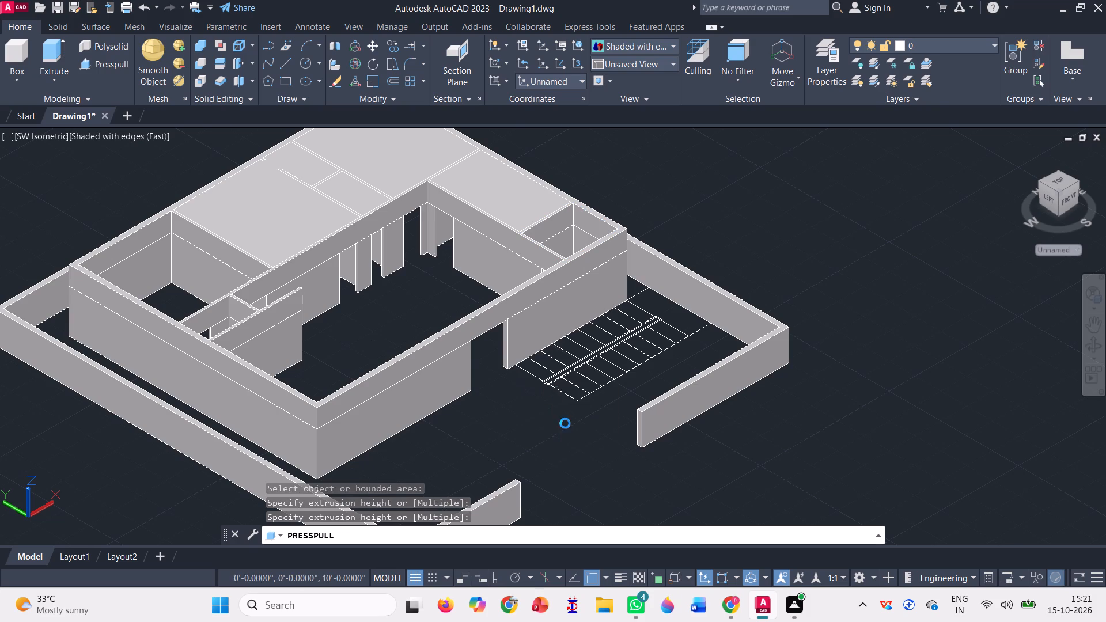
click(504, 191)
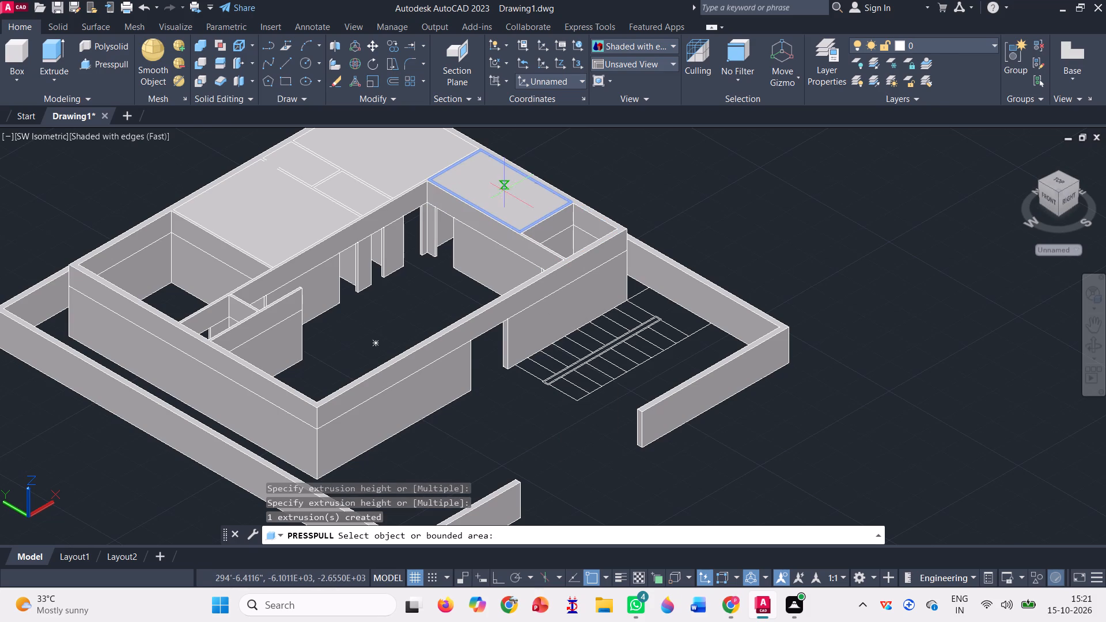
click(511, 395)
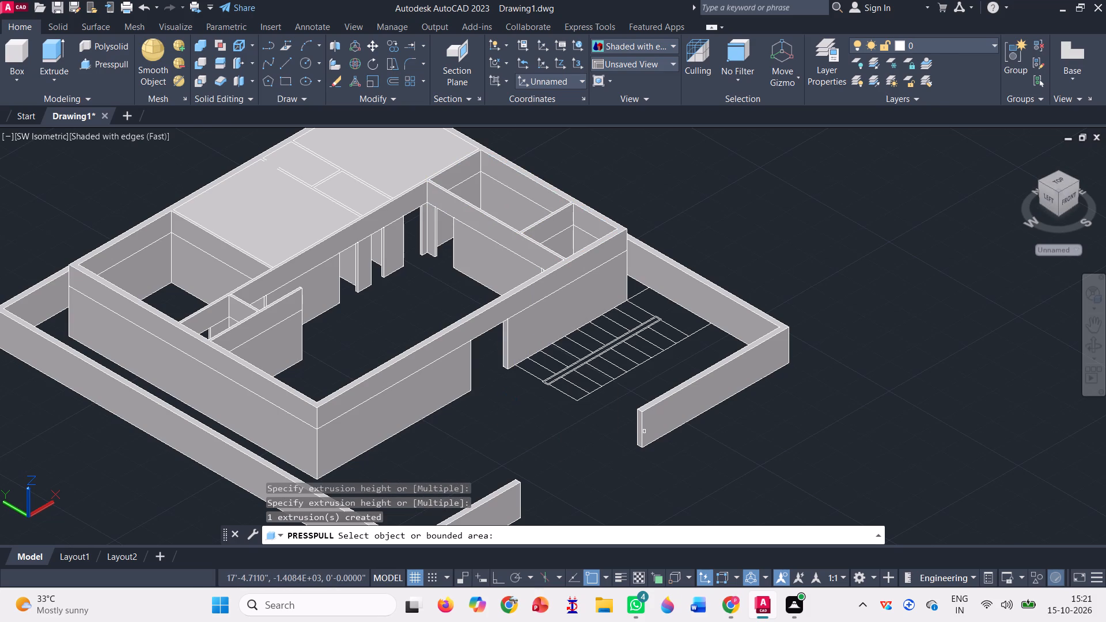
scroll(843, 329, down, 1)
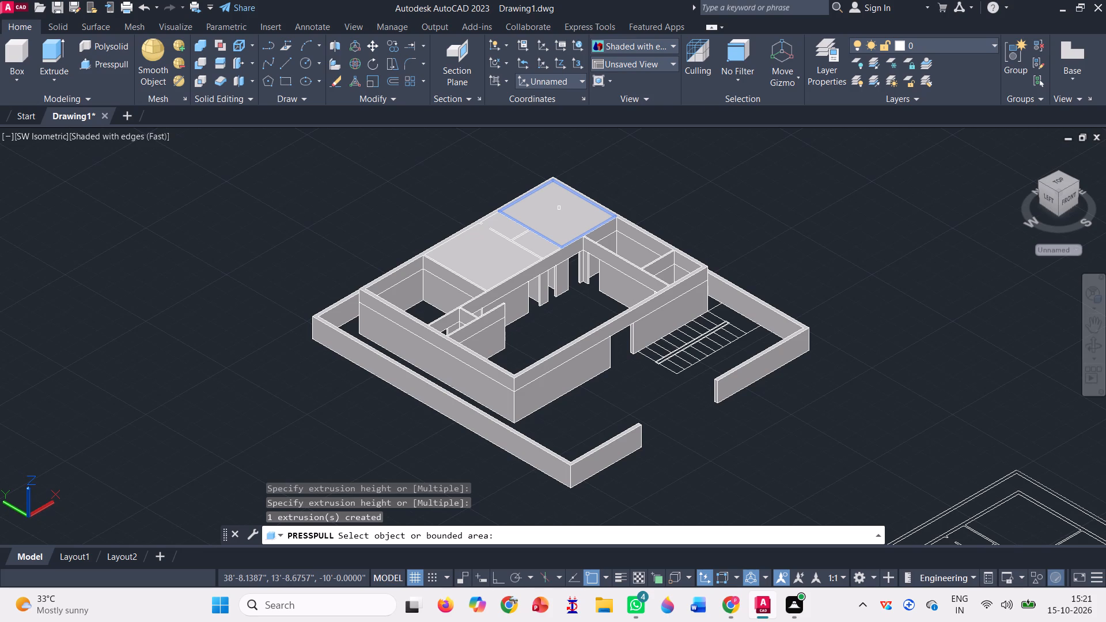
click(560, 207)
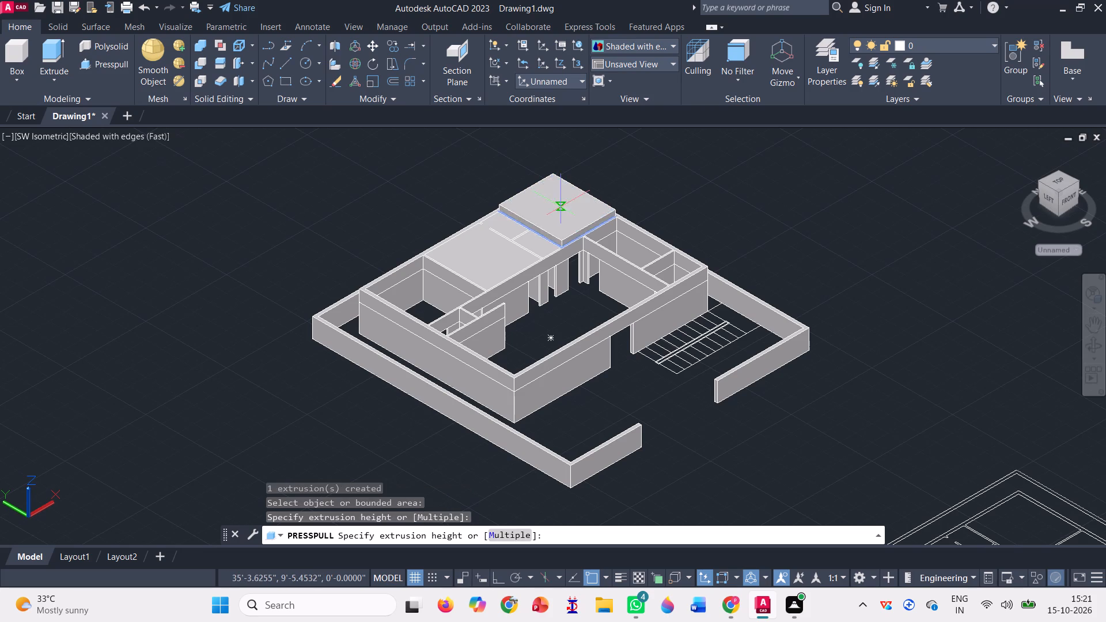
click(565, 304)
scroll(483, 274, up, 2)
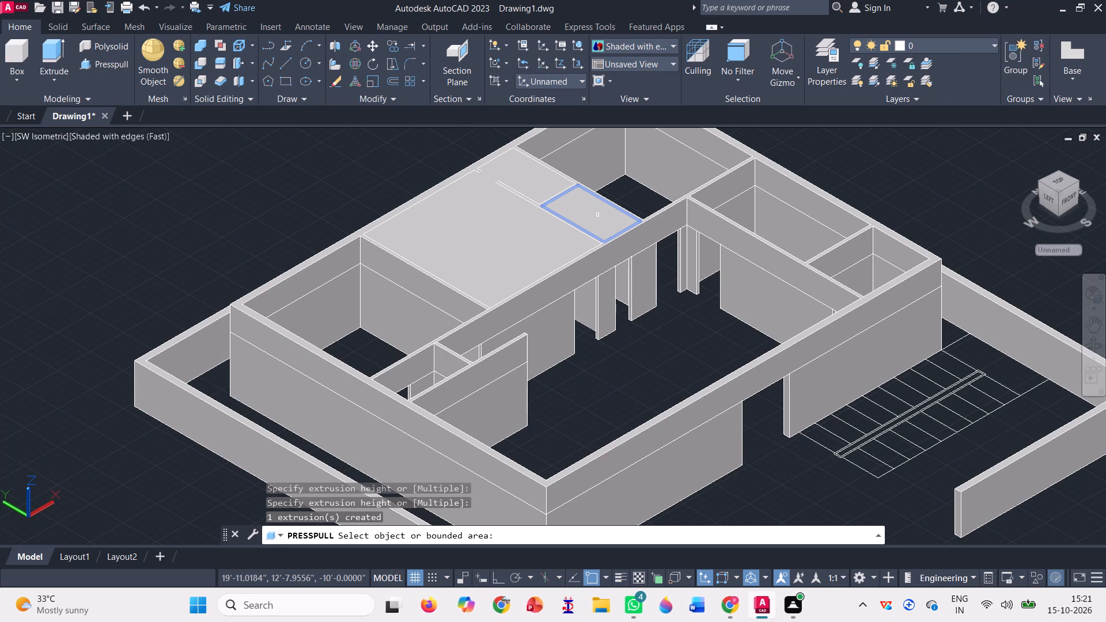
Presspull the small room just west of the northeast corner room down through the box.
scroll(597, 214, down, 1)
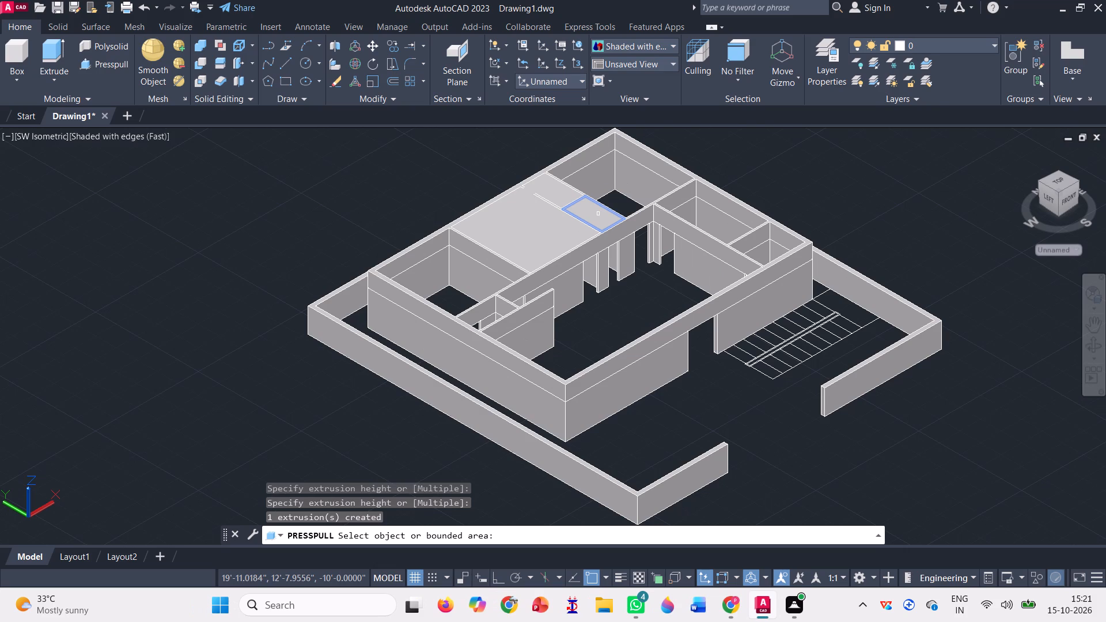
click(598, 213)
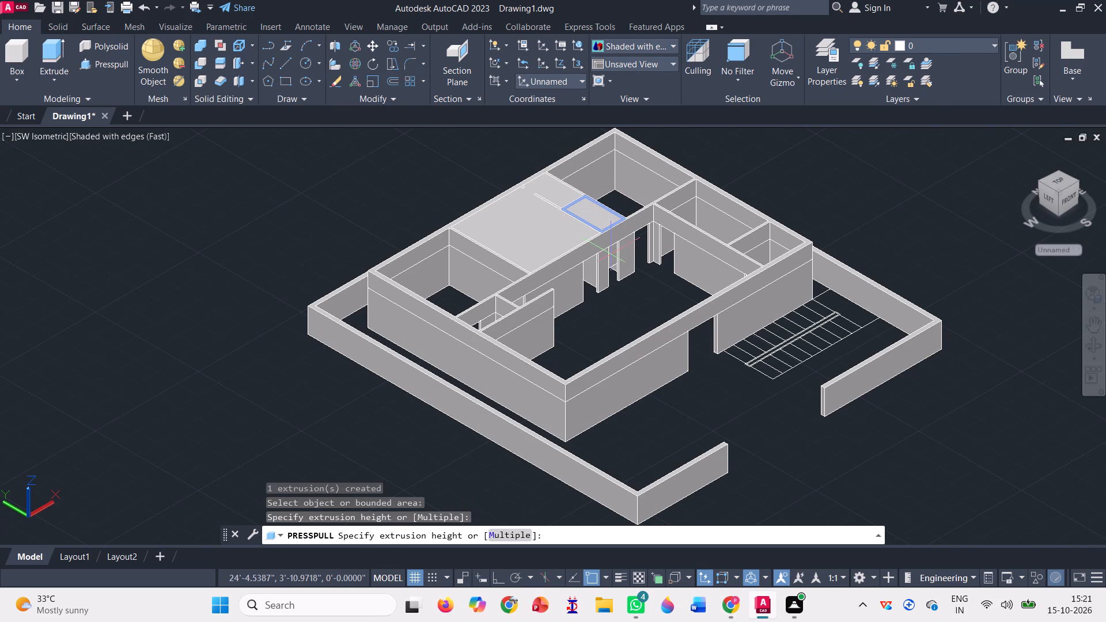
click(622, 317)
scroll(540, 179, up, 2)
key(Escape)
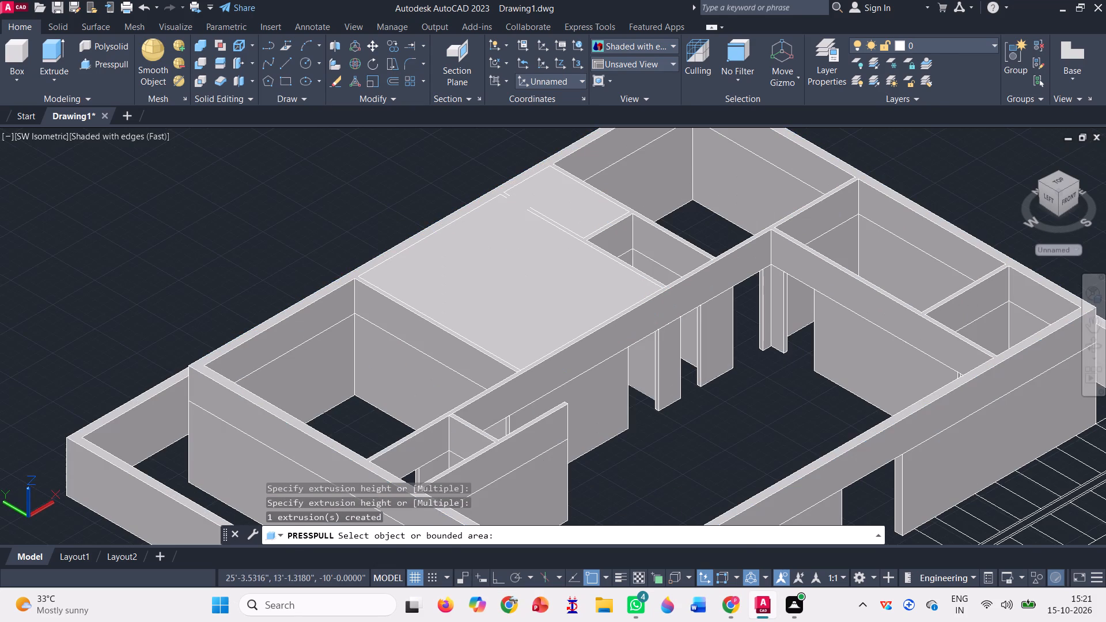
Trim the two short partition line stubs beside the doorway at the north wall.
click(423, 38)
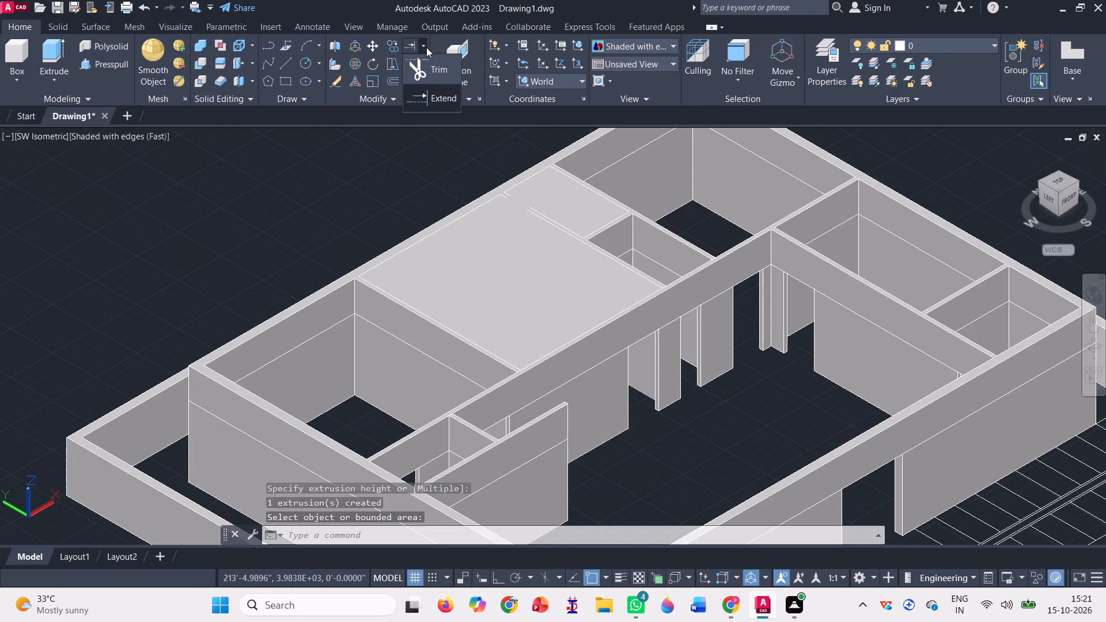
click(428, 66)
scroll(499, 177, up, 3)
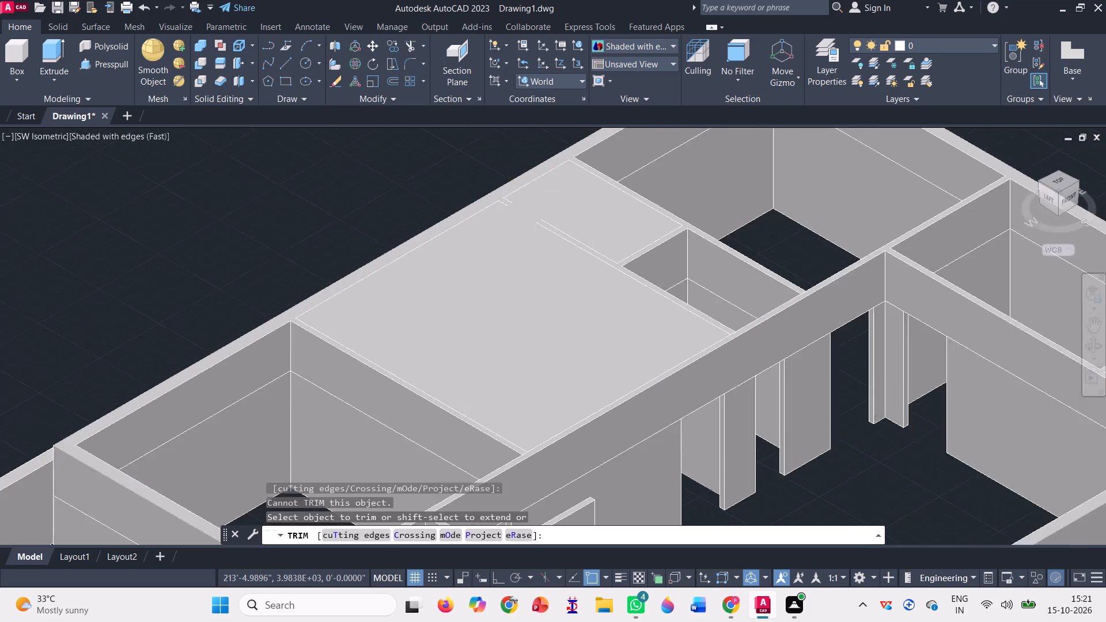
scroll(516, 227, up, 2)
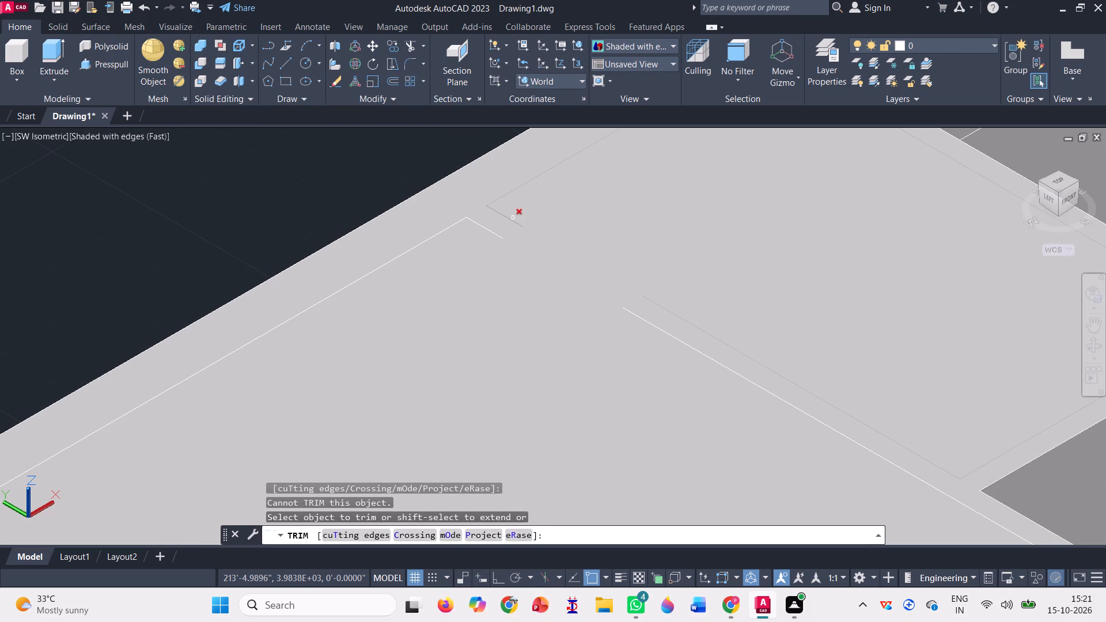
click(513, 217)
click(477, 222)
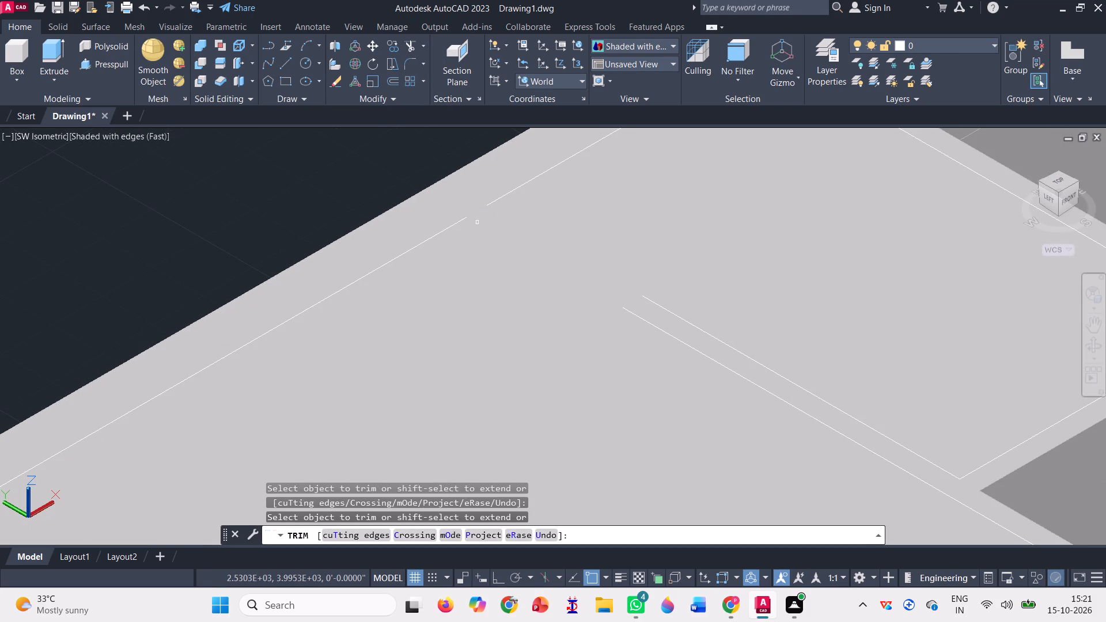
key(Escape)
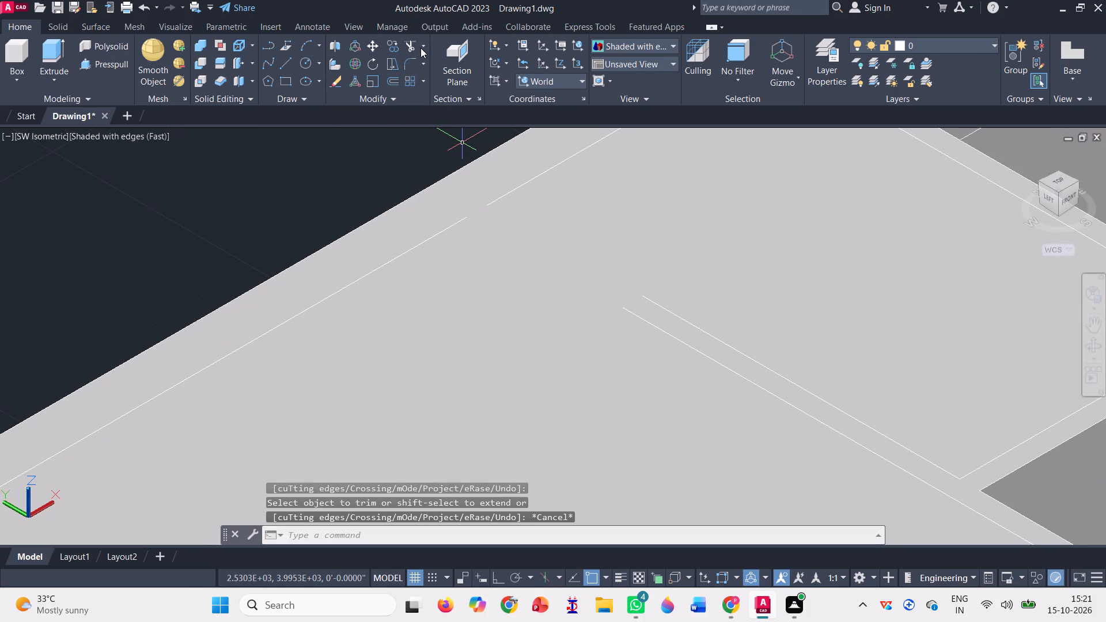
Extend both partition lines across the doorway gap to the north wall's inner lines, closing the two remaining room outlines.
click(421, 48)
click(410, 98)
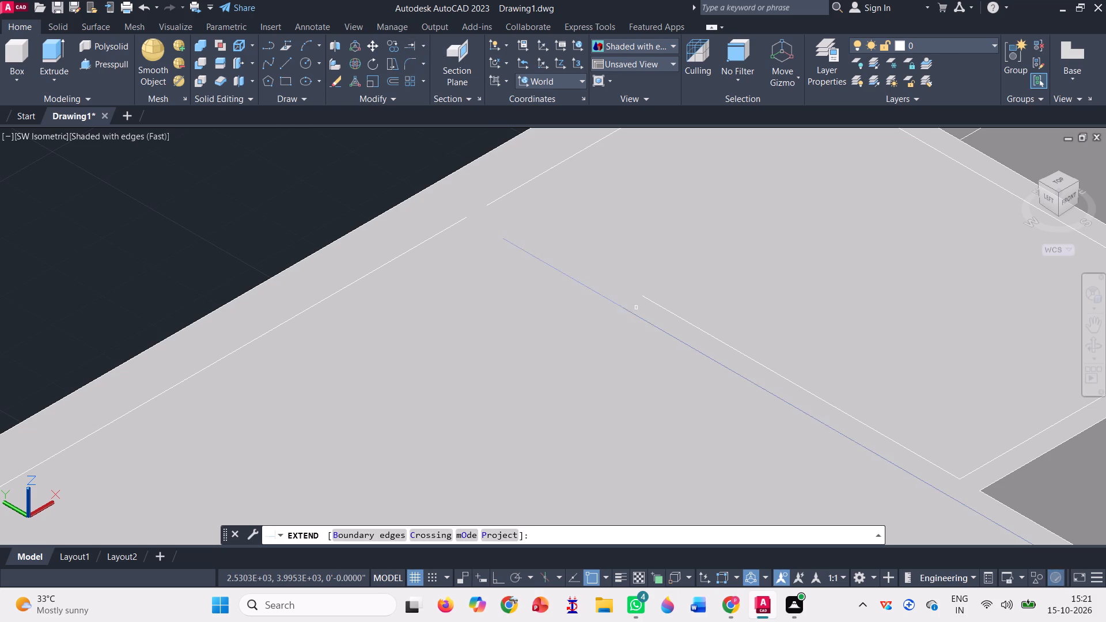
click(639, 316)
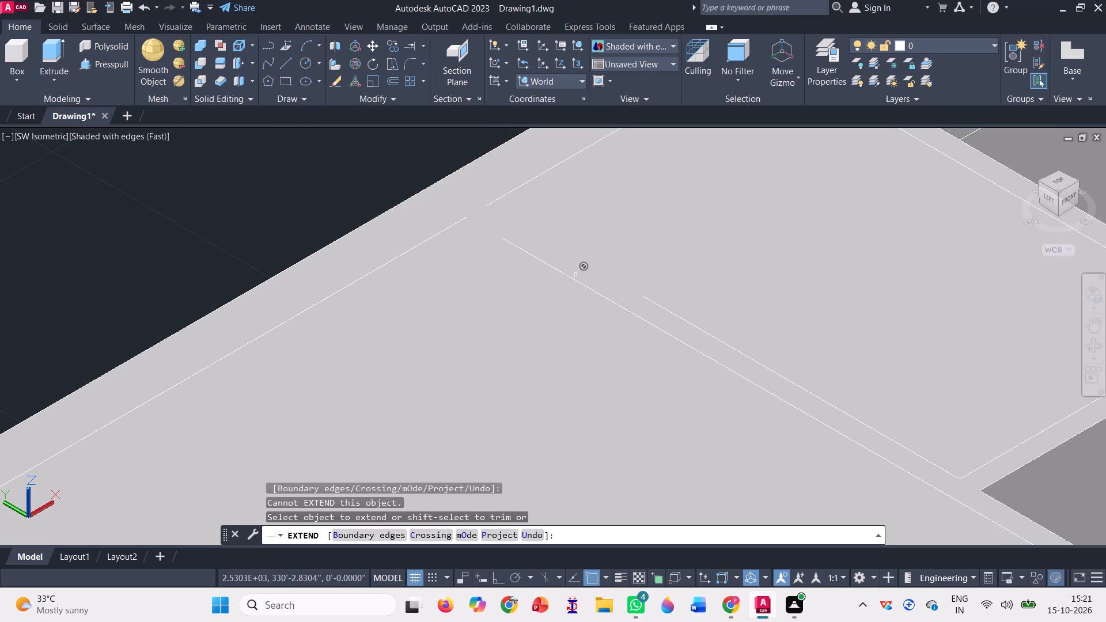
click(570, 276)
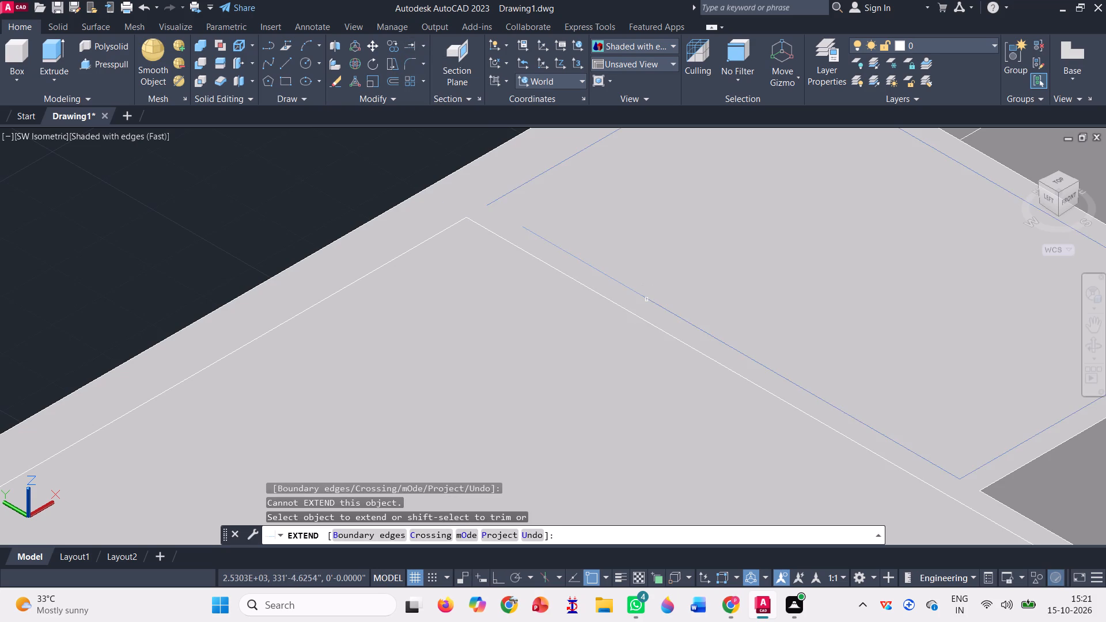
click(646, 299)
click(634, 288)
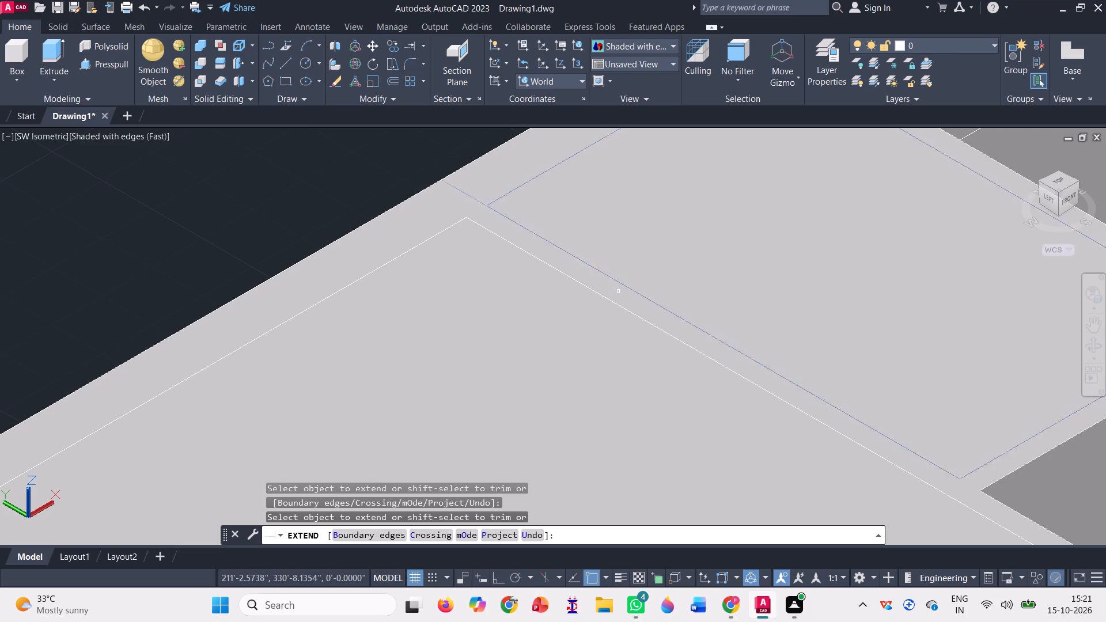
scroll(583, 293, down, 2)
scroll(558, 227, down, 2)
key(Escape)
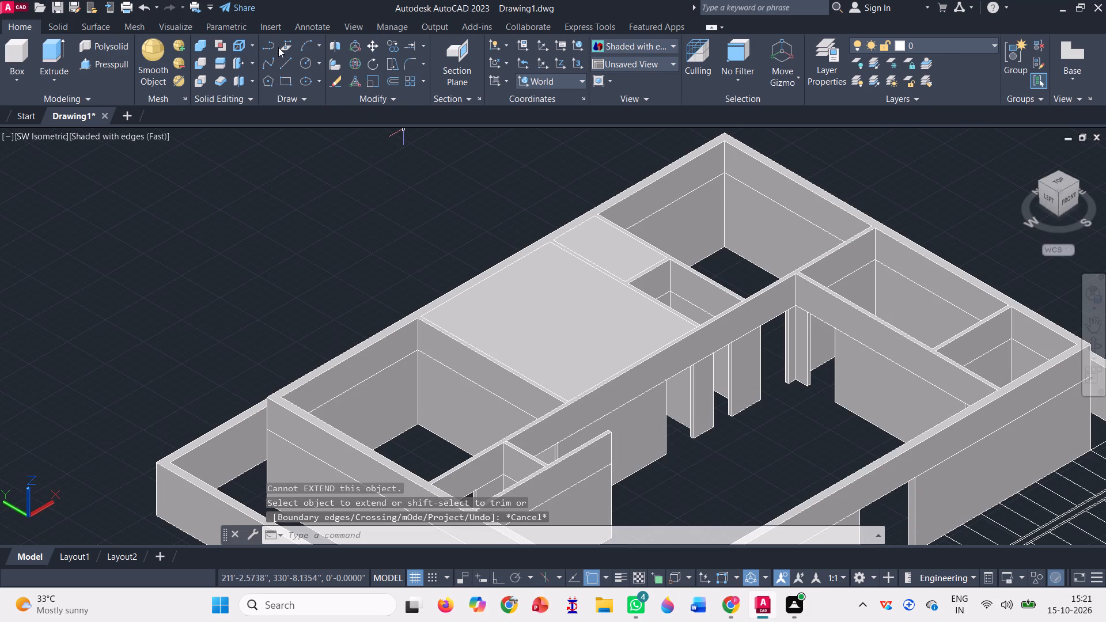
Presspull the two remaining rooms along the north wall, the narrow one and the large one, down through the box.
click(118, 60)
scroll(571, 222, up, 1)
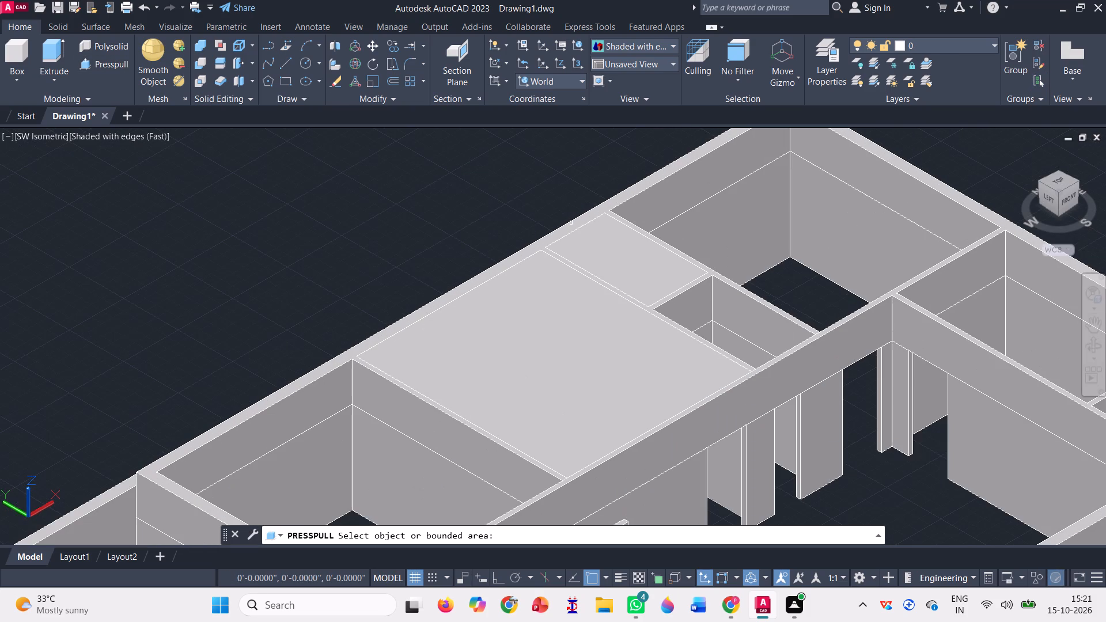
click(601, 249)
scroll(511, 163, down, 3)
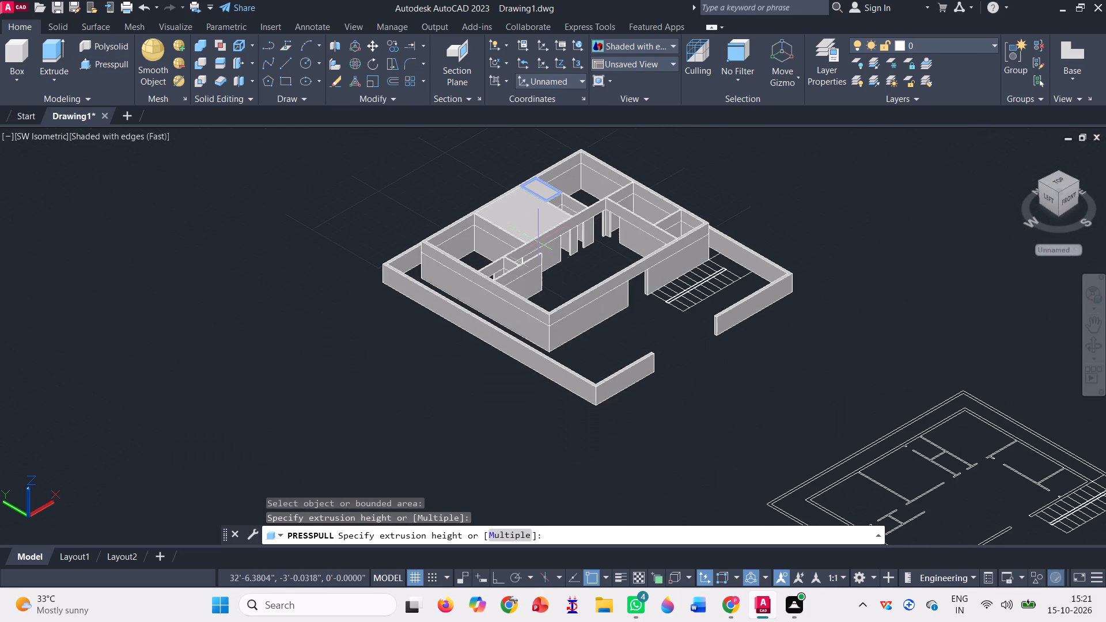
click(548, 296)
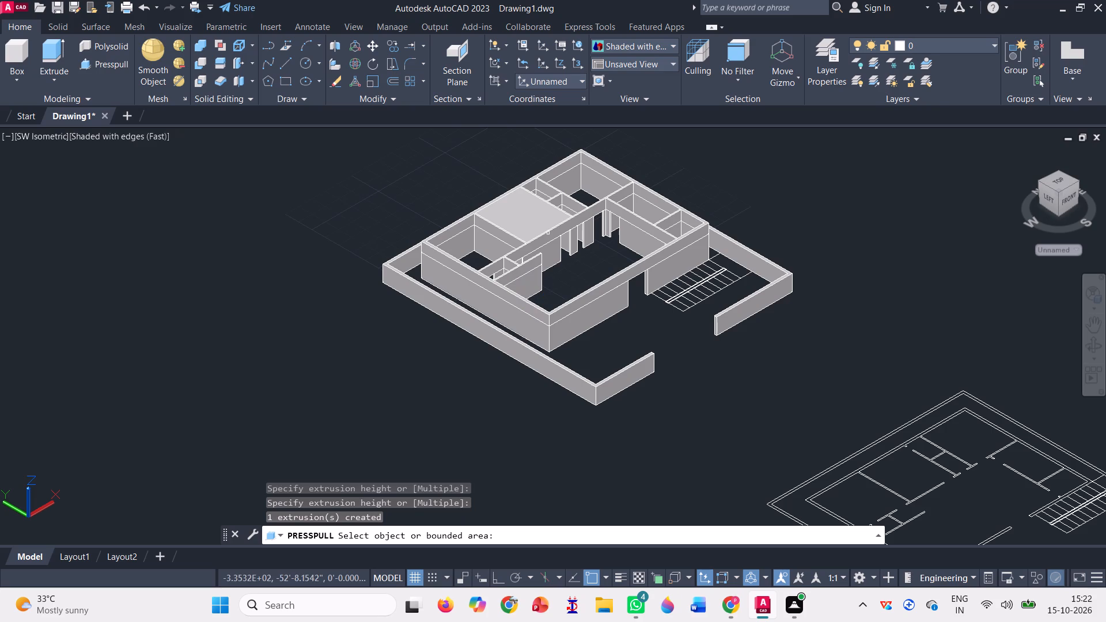
click(533, 221)
click(478, 385)
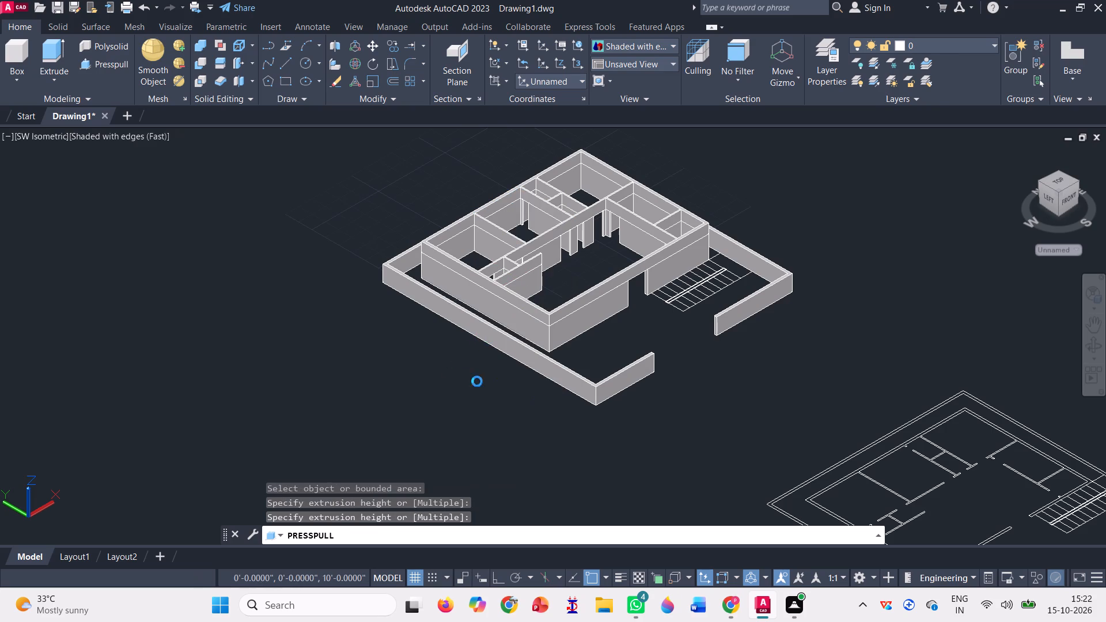
scroll(535, 240, up, 3)
key(Escape)
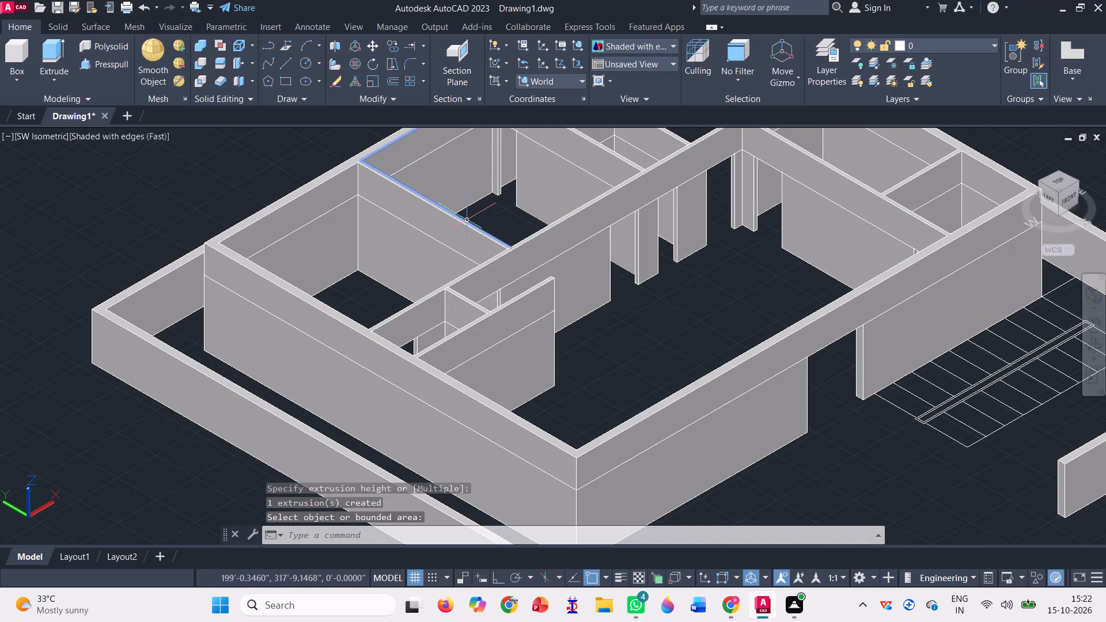
Delete the small stray object in the empty area beside the flat 2D plan.
scroll(467, 218, down, 3)
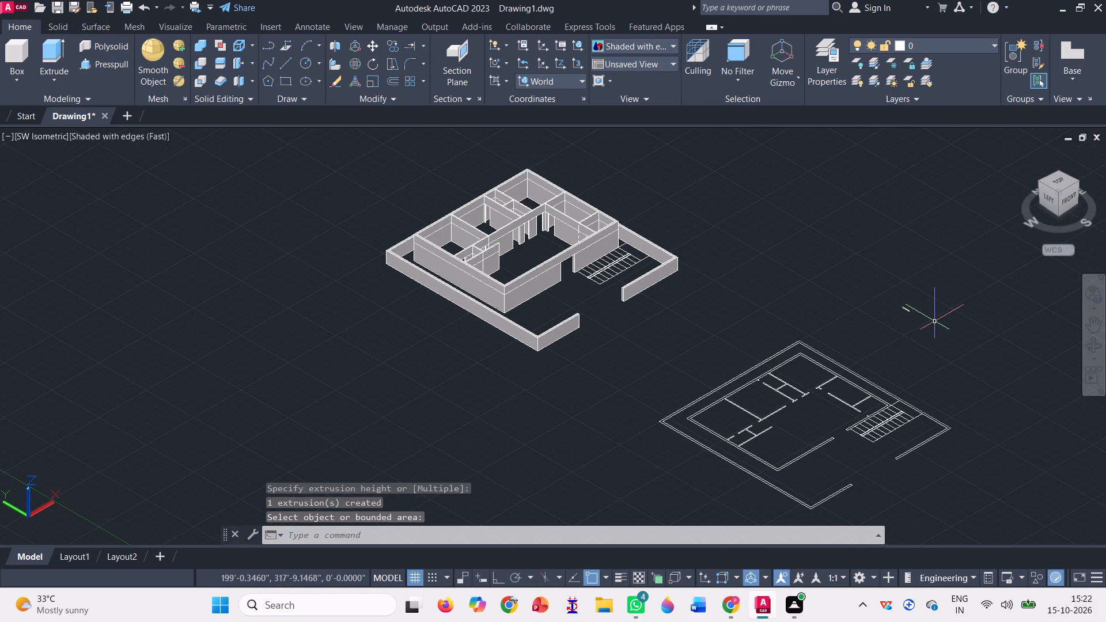
click(937, 321)
click(835, 291)
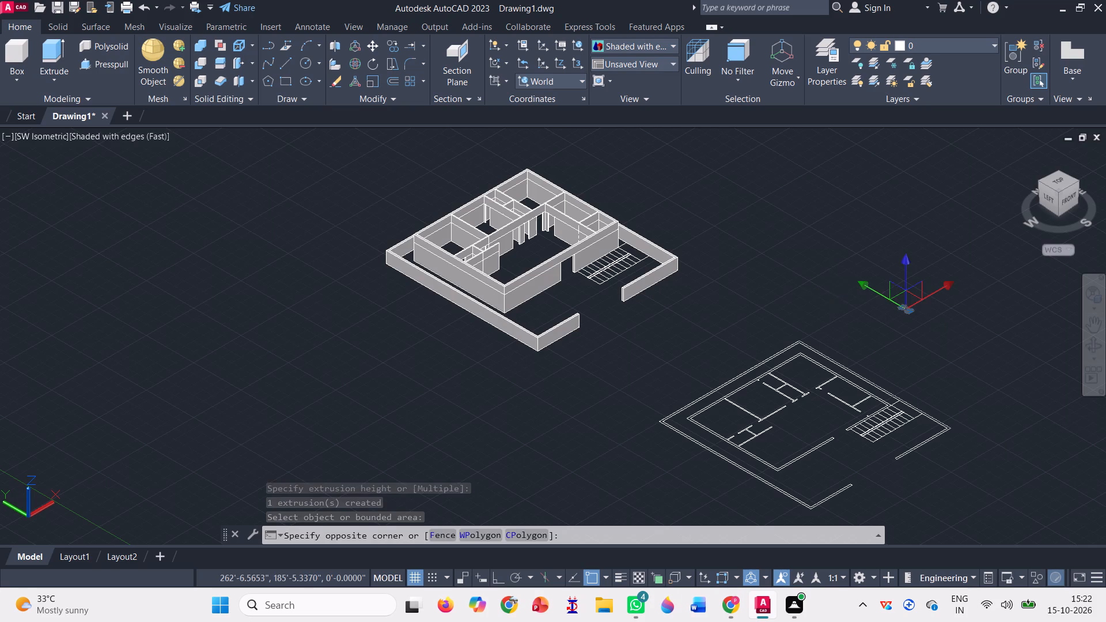
key(Delete)
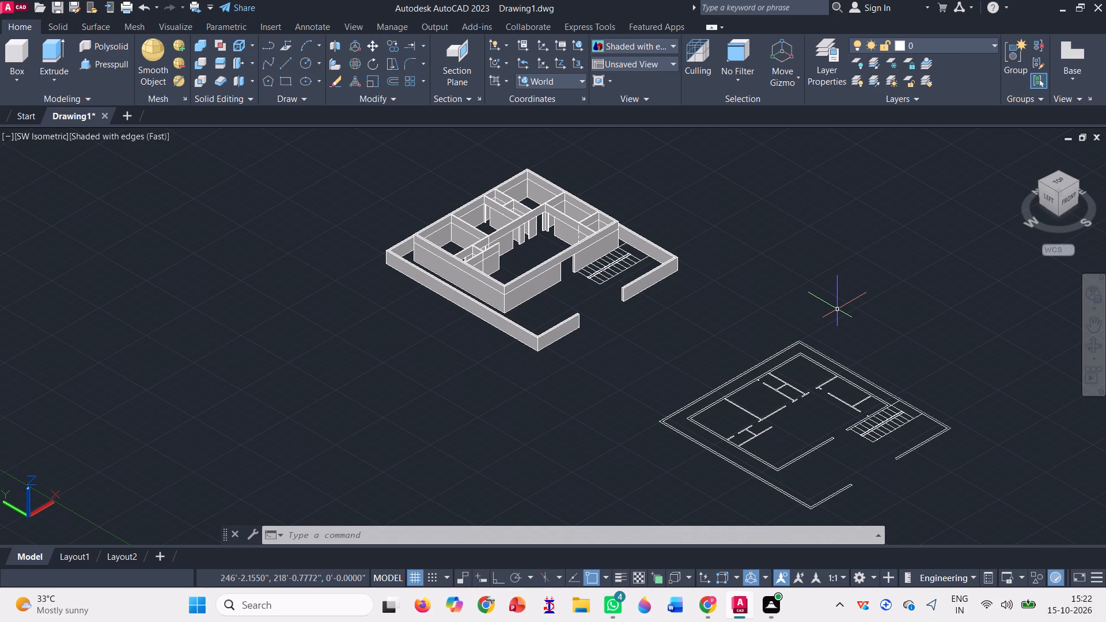
Draw a box about 6.5 inches high over the first tread of the staircase's outer flight, from its outer corner to the central divider.
scroll(647, 238, up, 3)
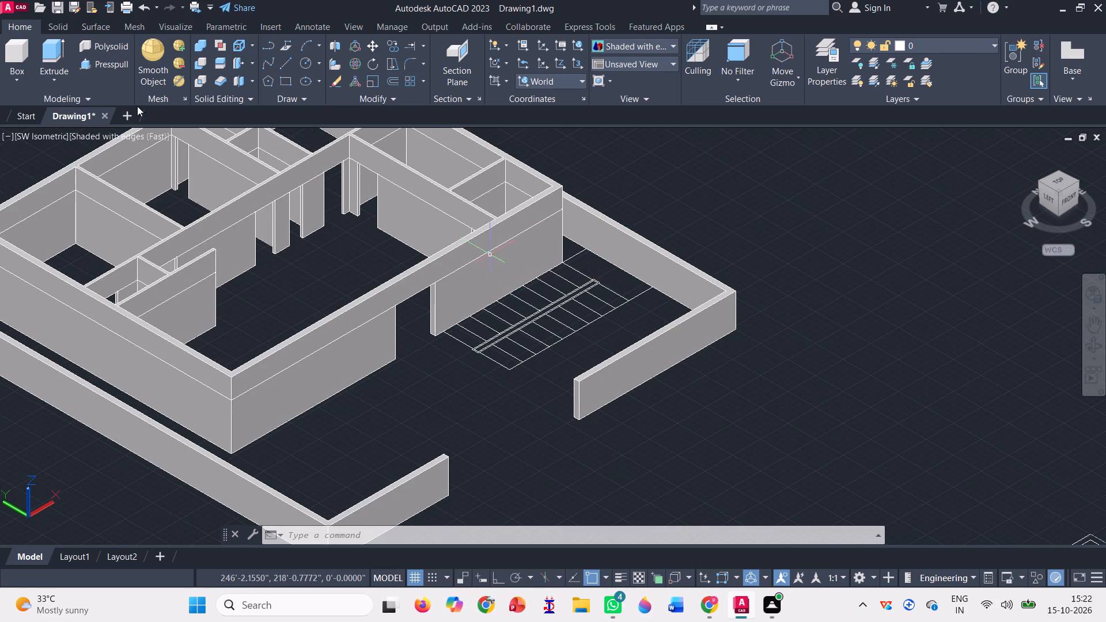
click(10, 47)
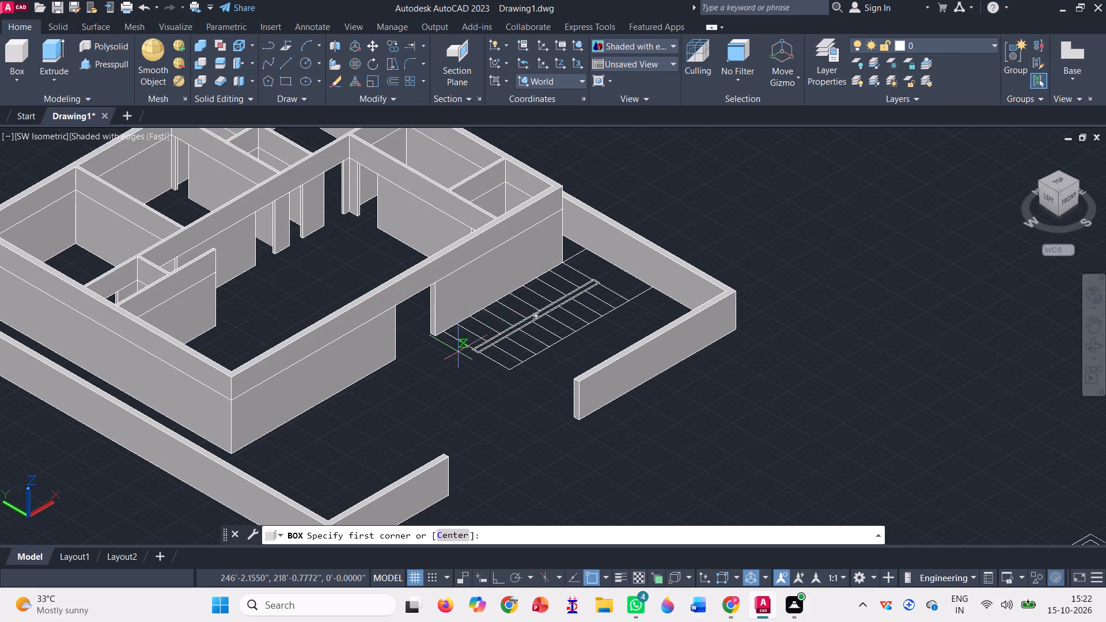
scroll(456, 351, up, 2)
scroll(427, 301, up, 4)
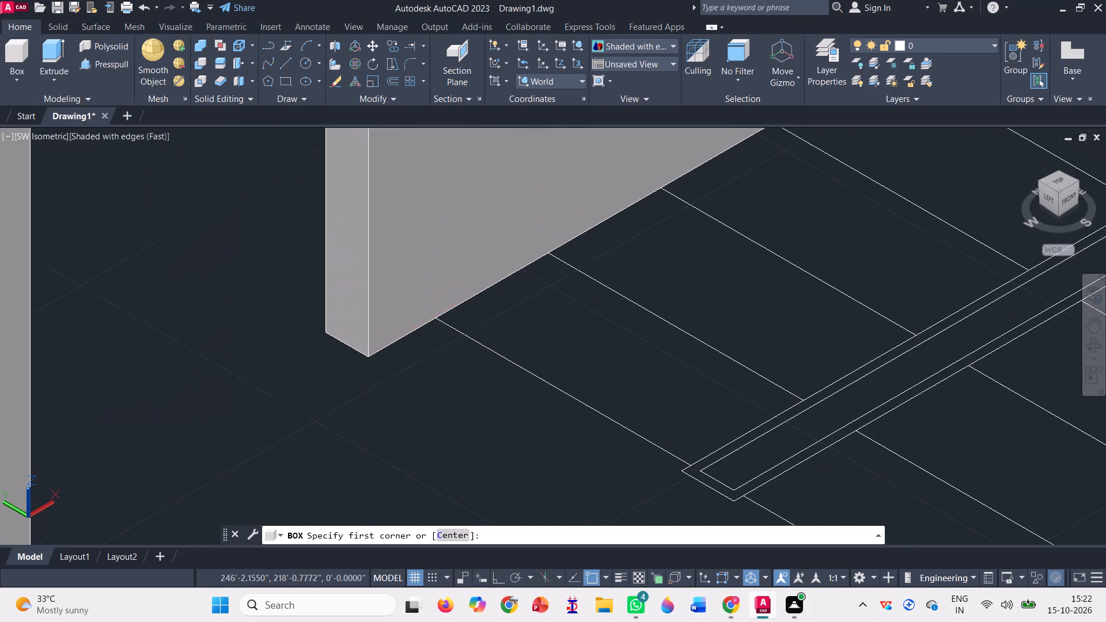
scroll(449, 296, down, 2)
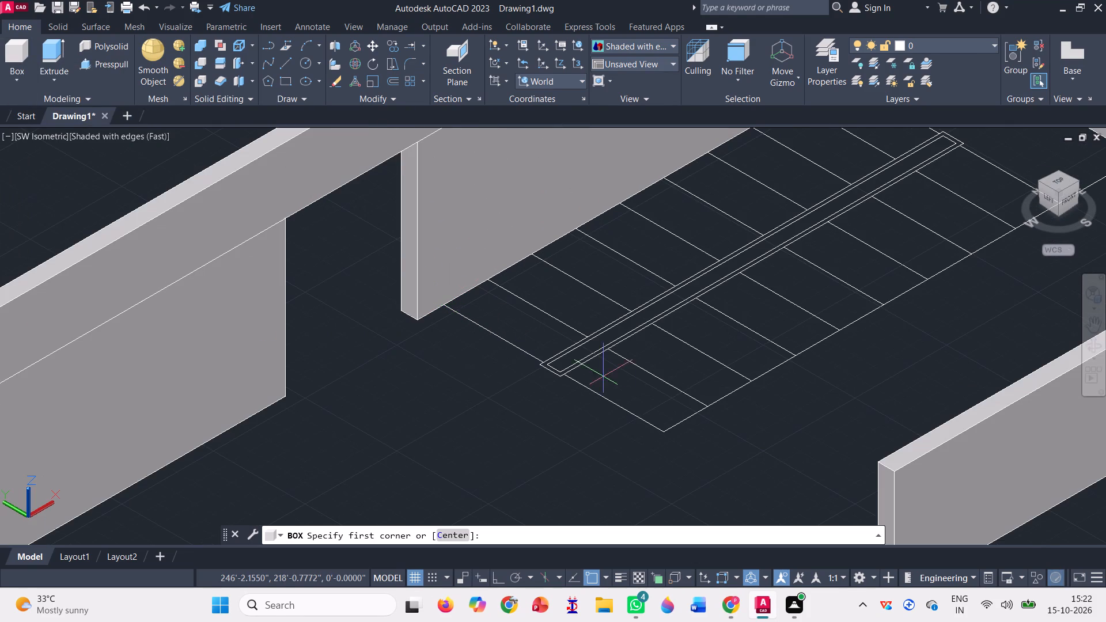
scroll(665, 433, up, 2)
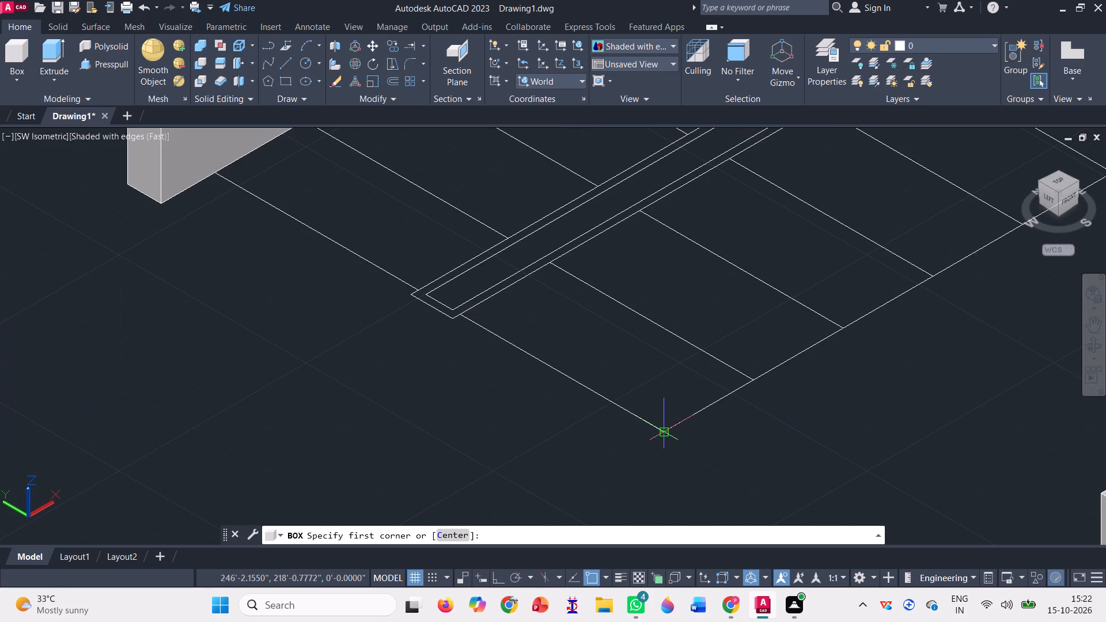
click(665, 433)
scroll(560, 267, up, 2)
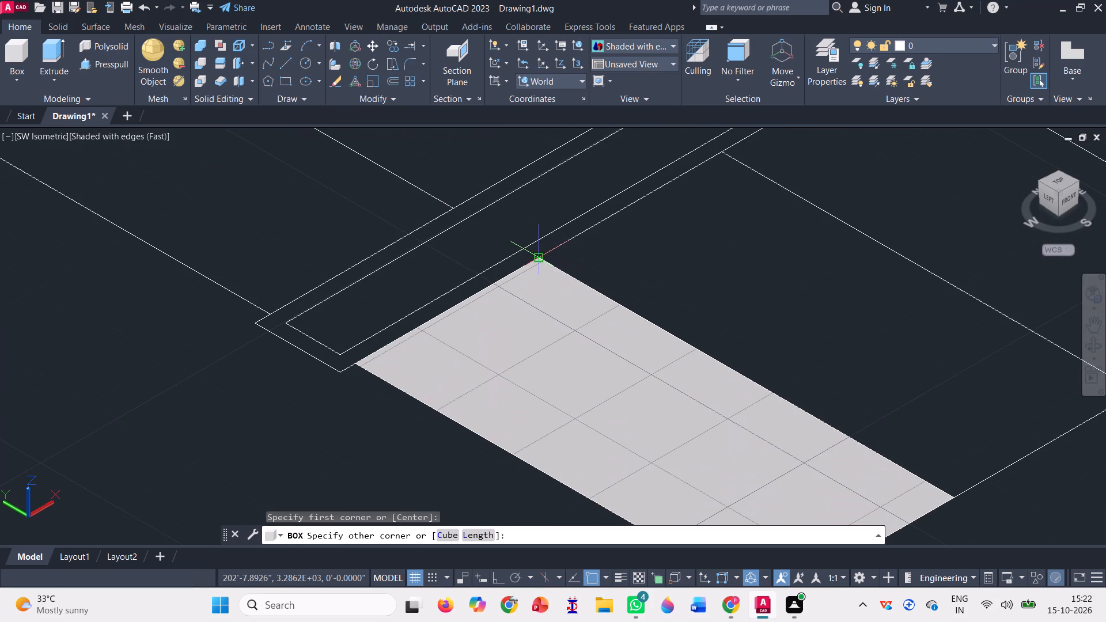
click(541, 253)
scroll(541, 253, down, 1)
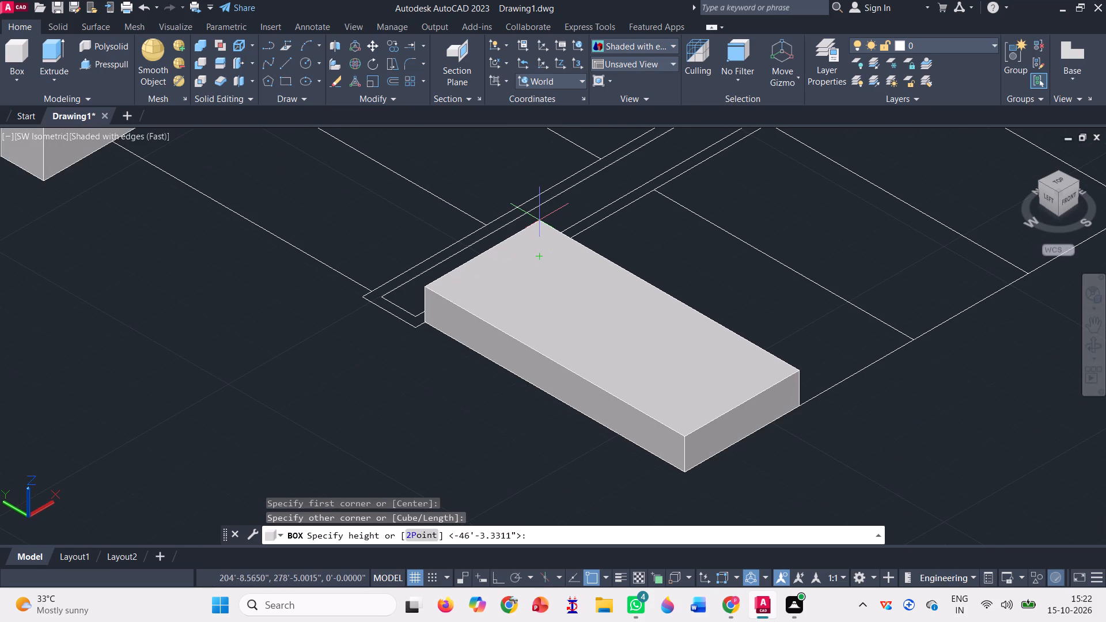
click(539, 220)
scroll(480, 340, down, 2)
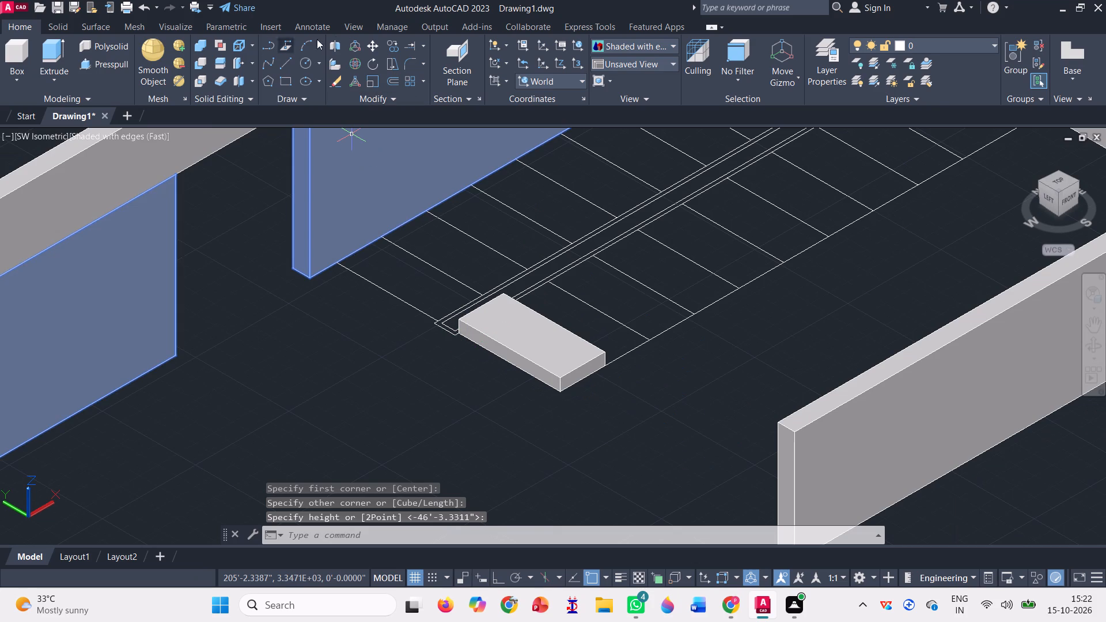
Copy the first step box three times up the outer flight, each copy's lower outer corner on the upper back corner of the step below.
click(393, 47)
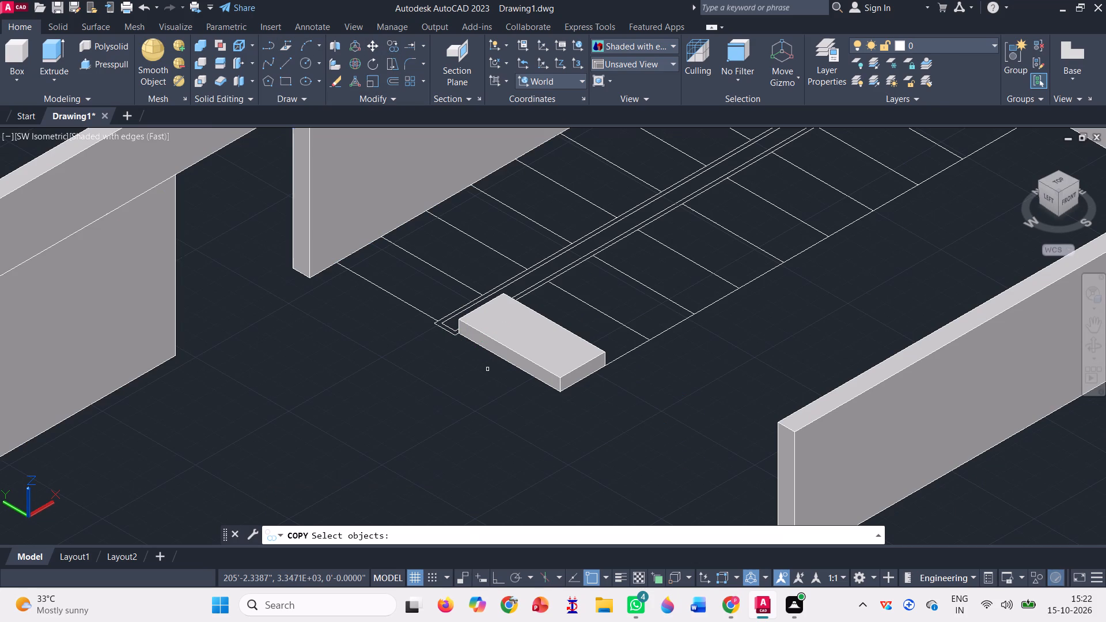
click(535, 361)
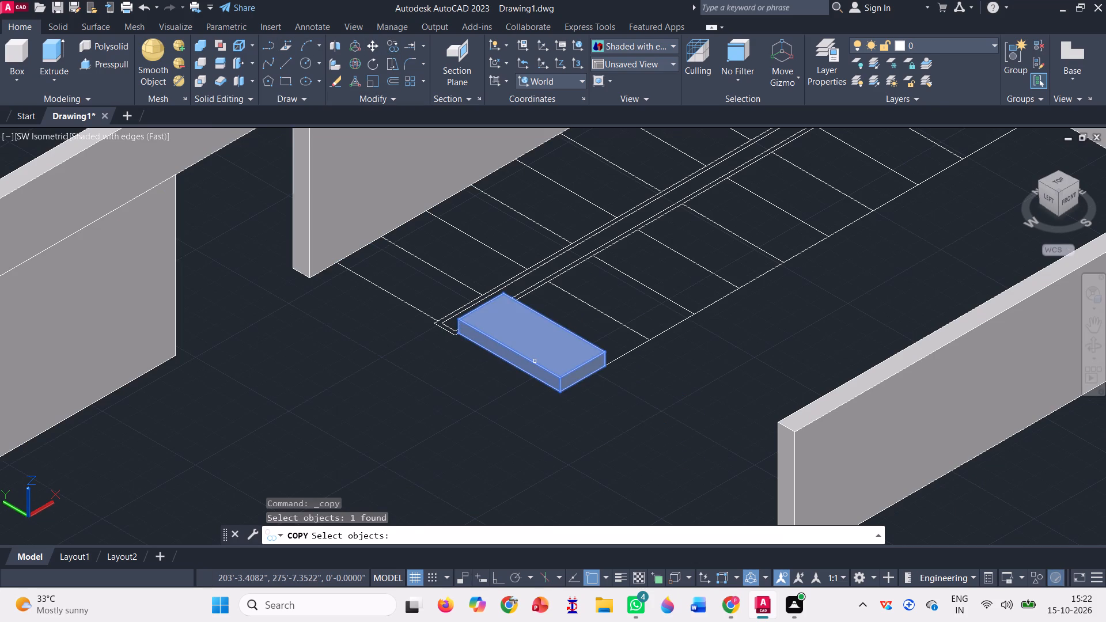
key(space)
scroll(561, 391, up, 4)
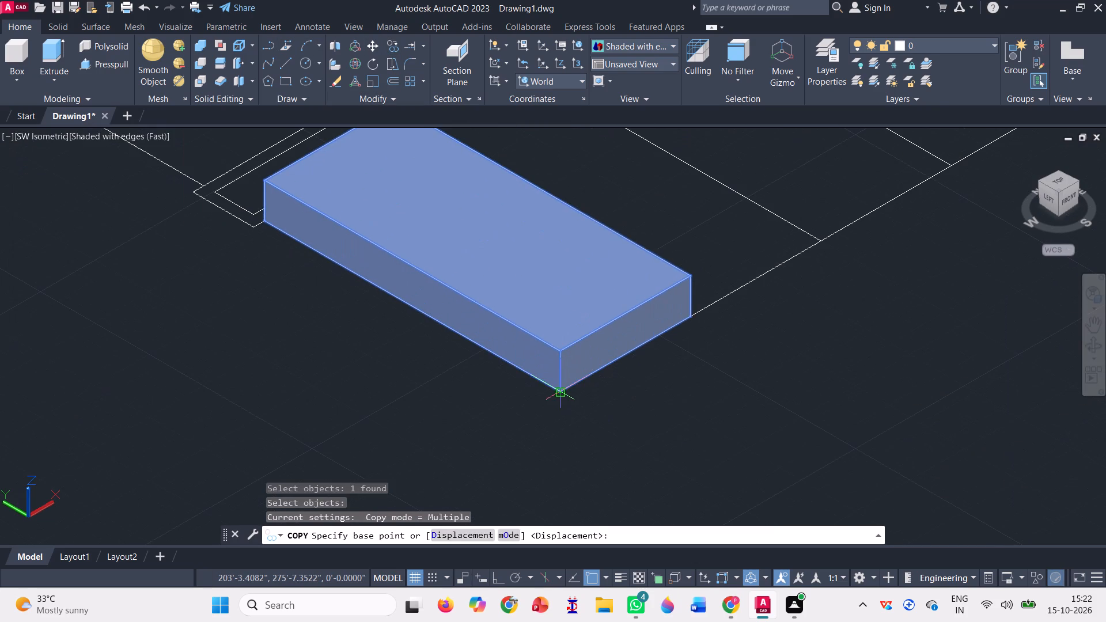
click(561, 391)
scroll(690, 272, up, 1)
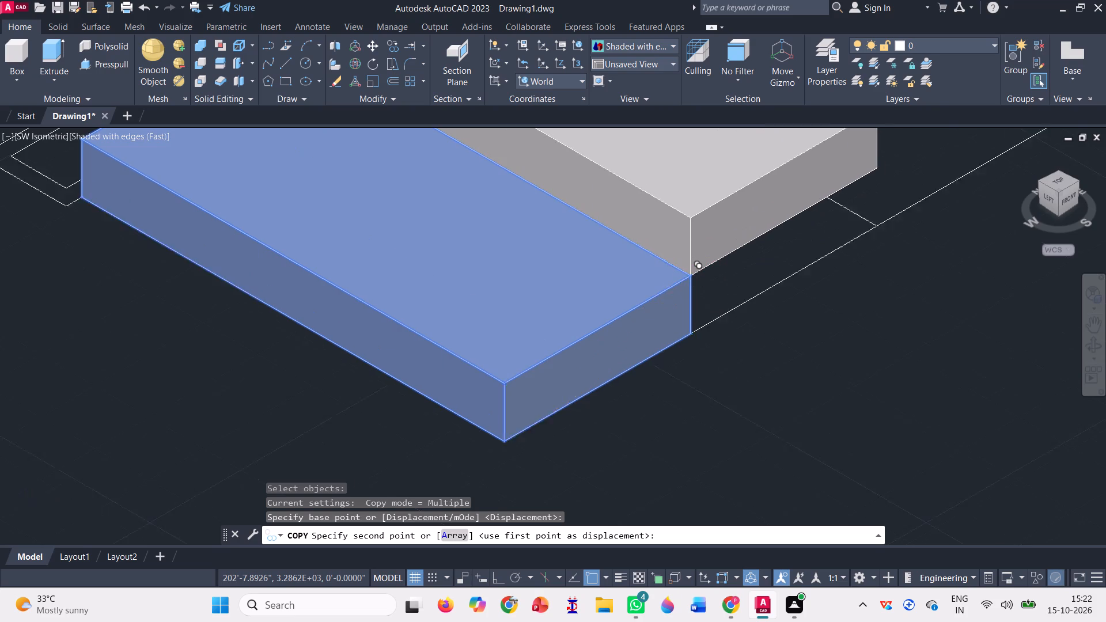
scroll(690, 272, up, 2)
click(690, 272)
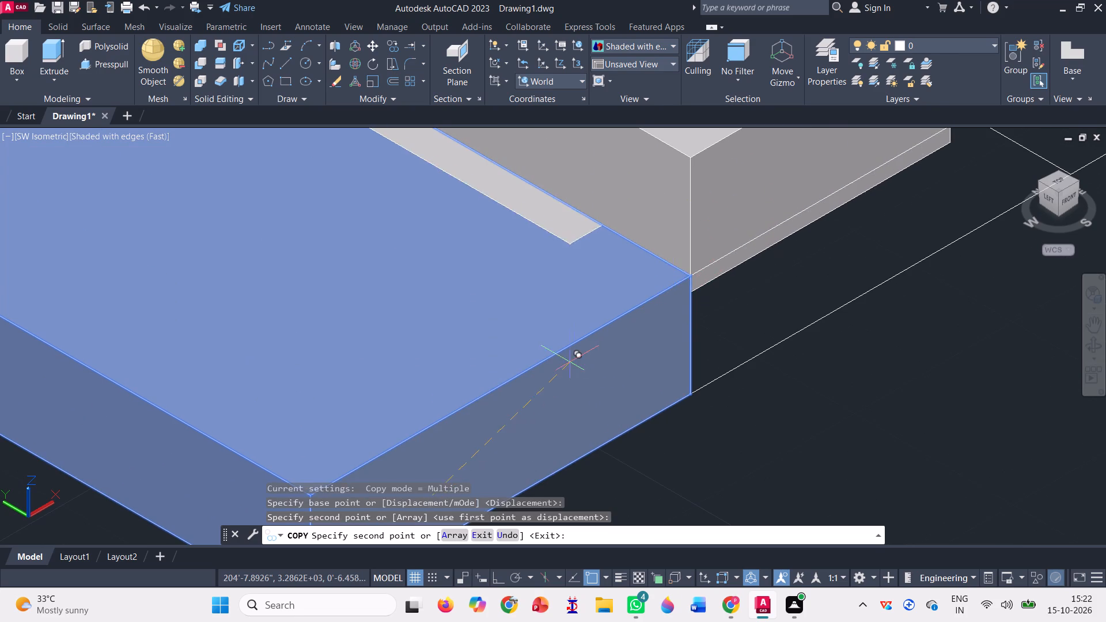
scroll(570, 362, down, 6)
scroll(599, 335, up, 3)
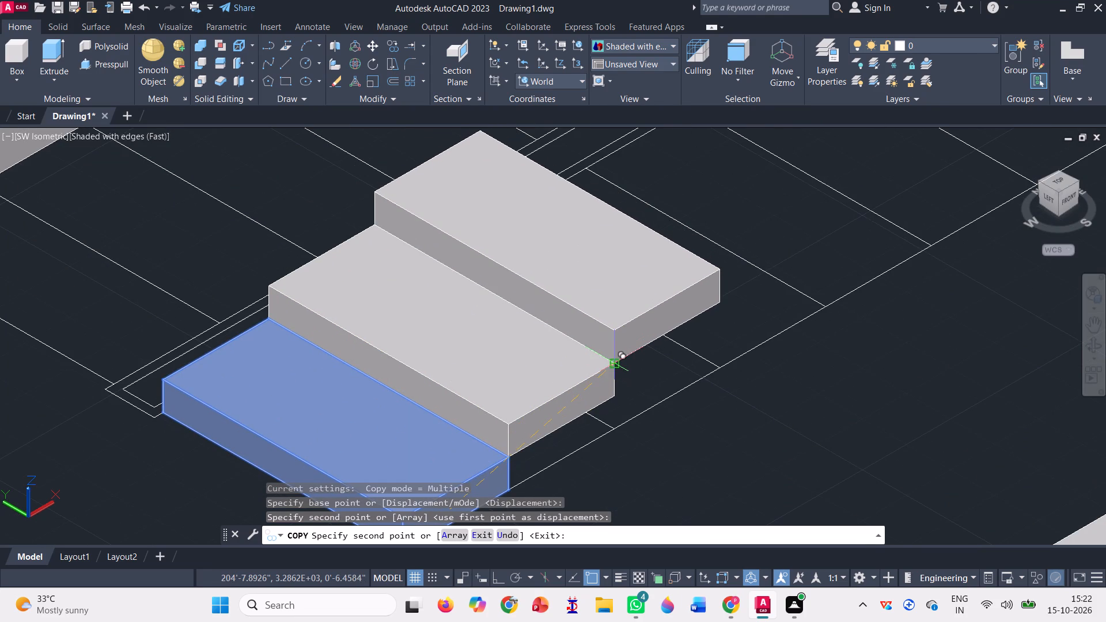
click(613, 359)
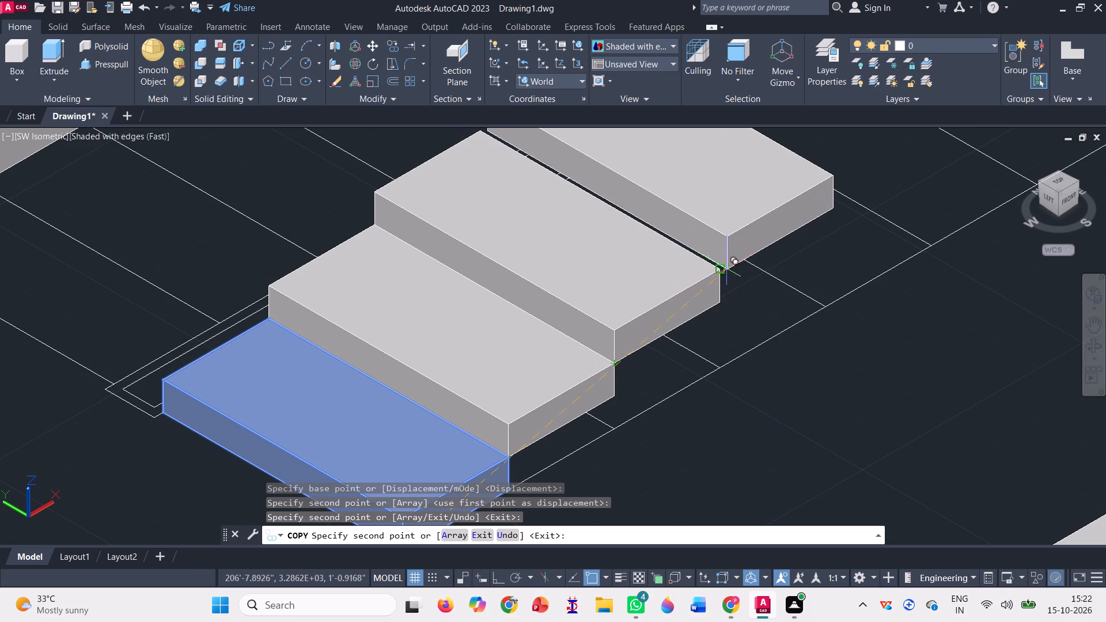
click(723, 267)
Place four more corner-to-corner copies of the step box to make the outer flight eight steps long.
scroll(685, 291, down, 2)
scroll(742, 238, up, 2)
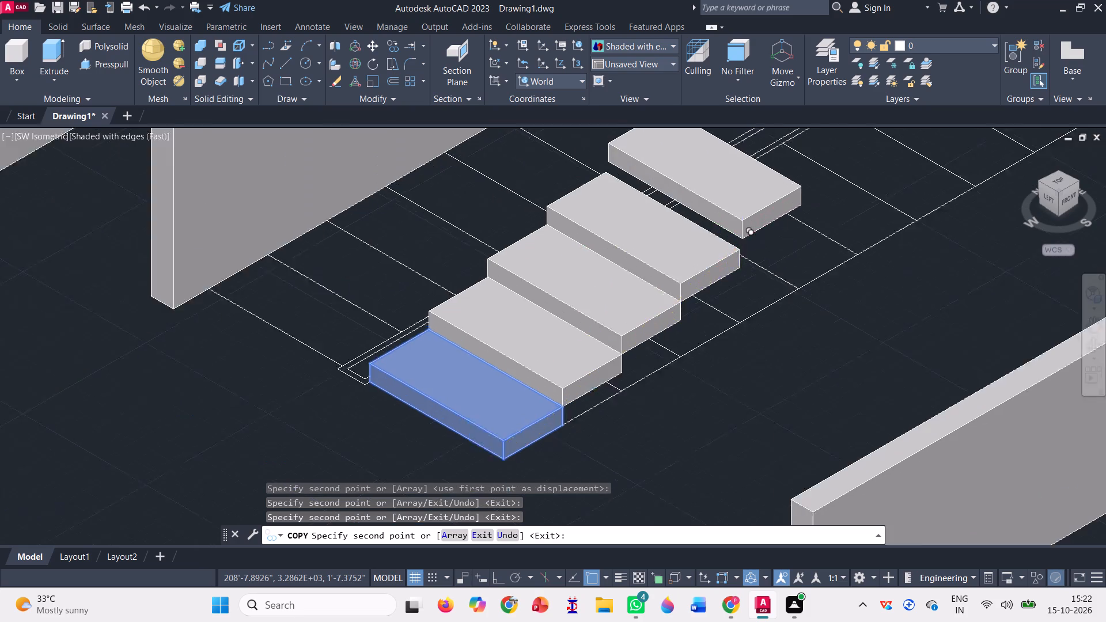
scroll(742, 238, up, 1)
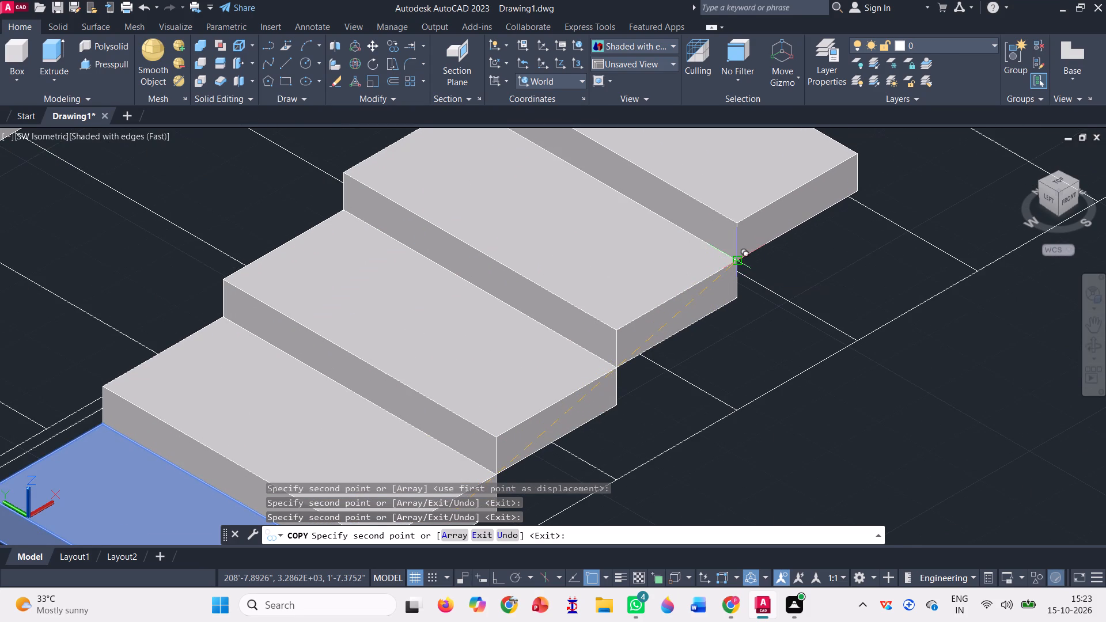
click(737, 260)
scroll(569, 395, down, 2)
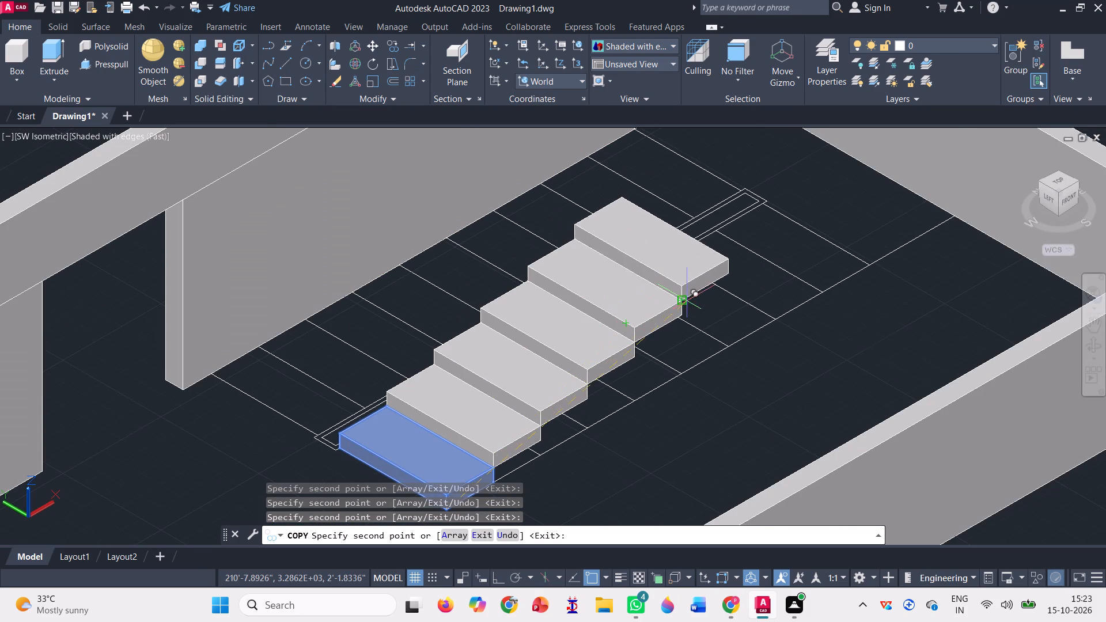
scroll(688, 299, up, 3)
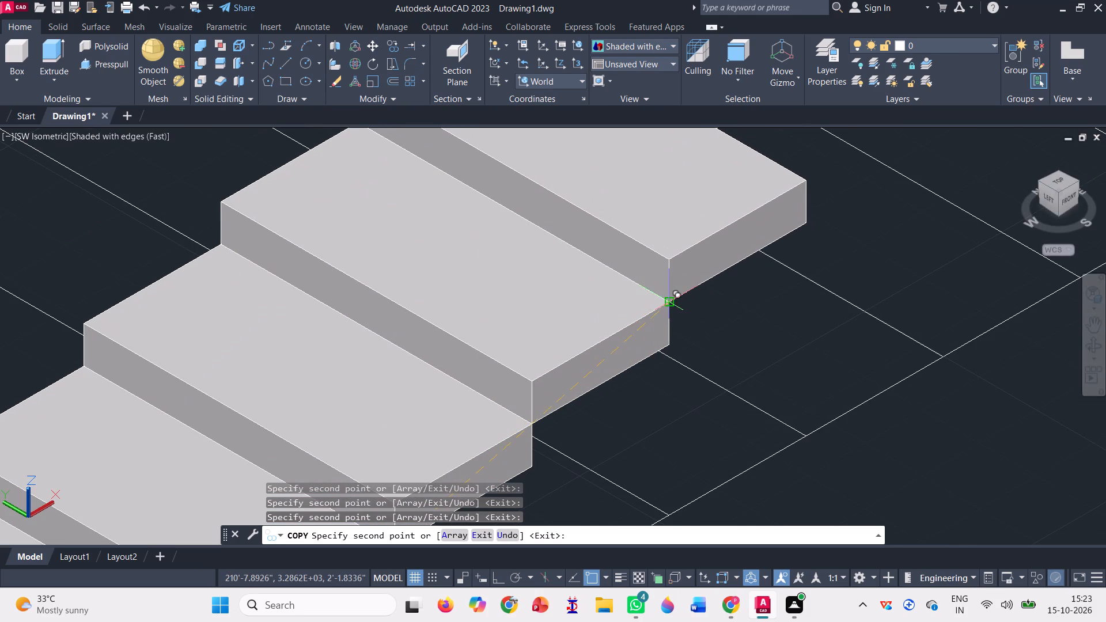
click(665, 298)
scroll(666, 318, down, 2)
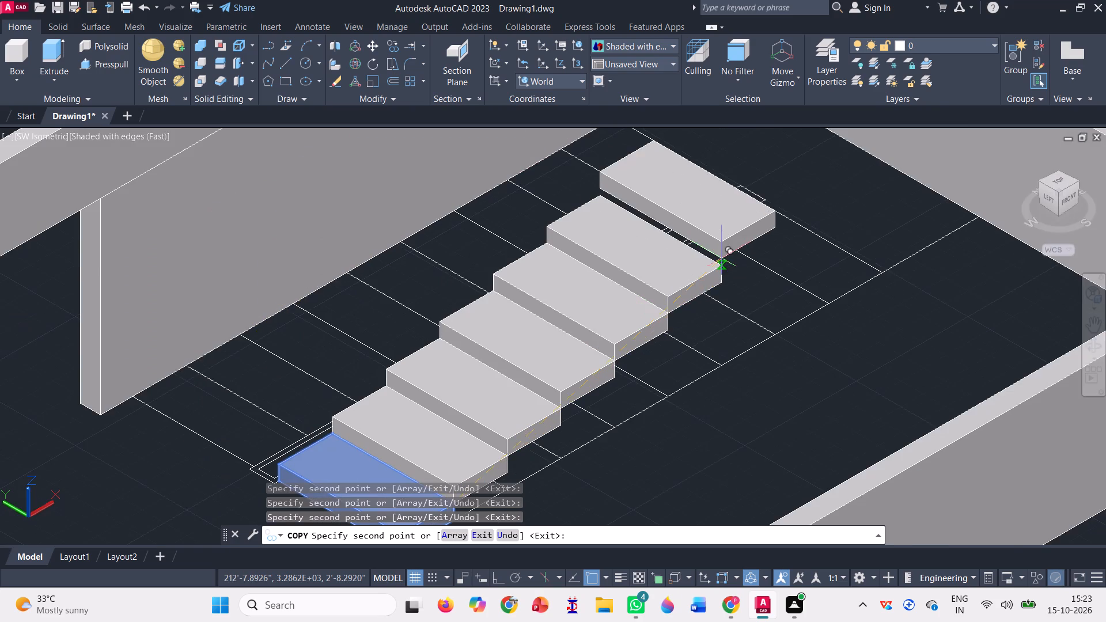
scroll(721, 258, up, 3)
click(722, 281)
scroll(708, 270, down, 2)
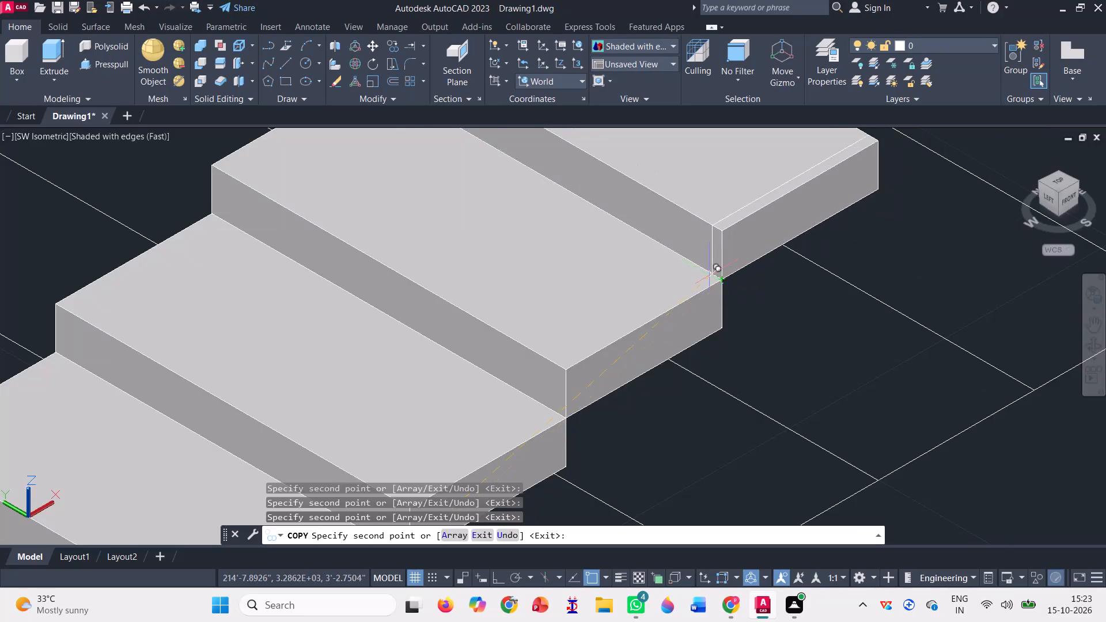
scroll(708, 272, down, 1)
scroll(777, 214, up, 3)
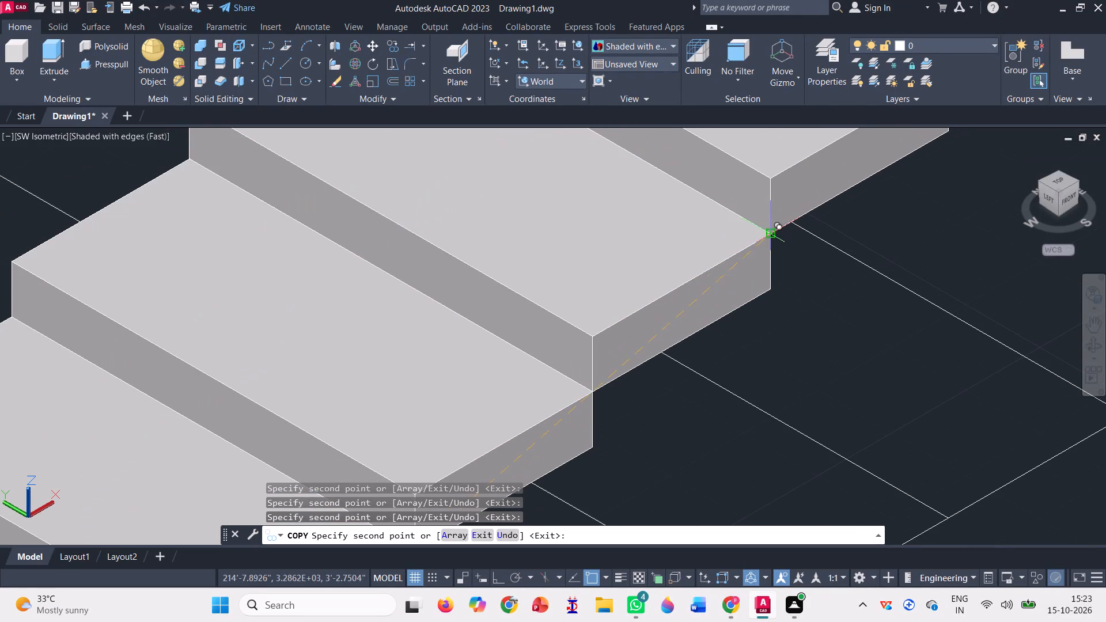
click(774, 232)
scroll(770, 240, down, 3)
scroll(813, 224, down, 2)
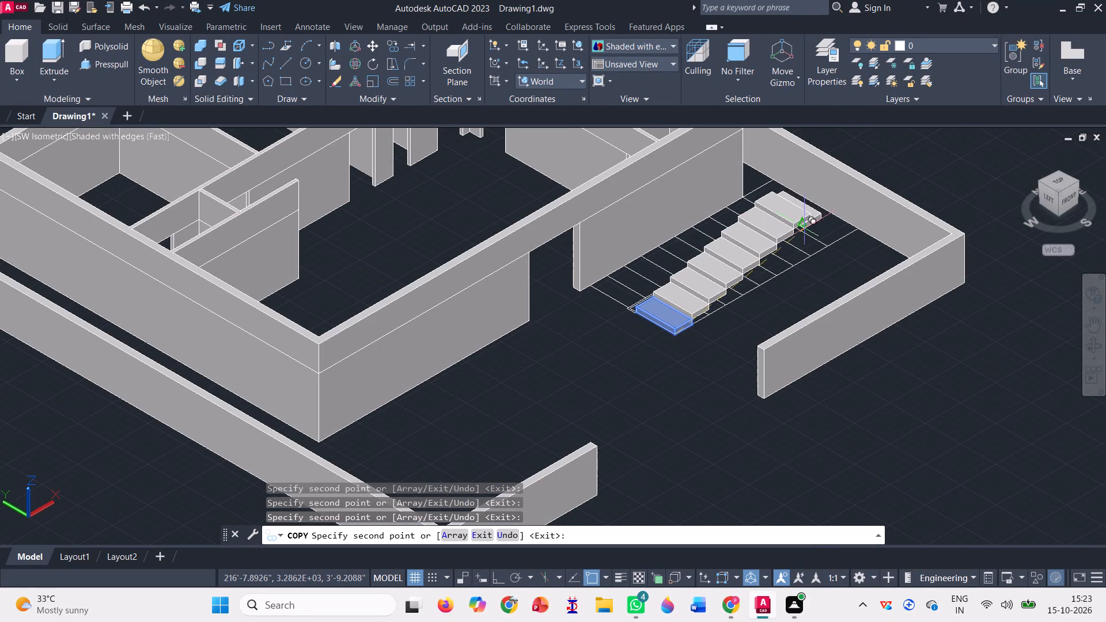
click(1091, 340)
drag(847, 399, 783, 394)
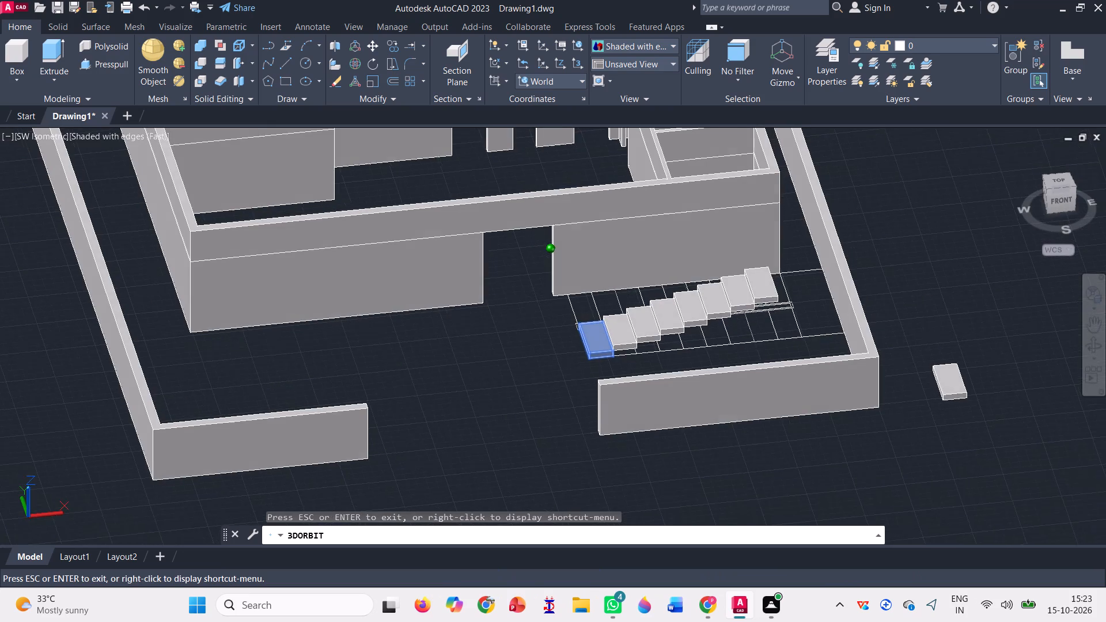
drag(783, 394, 783, 395)
scroll(777, 352, up, 3)
click(777, 352)
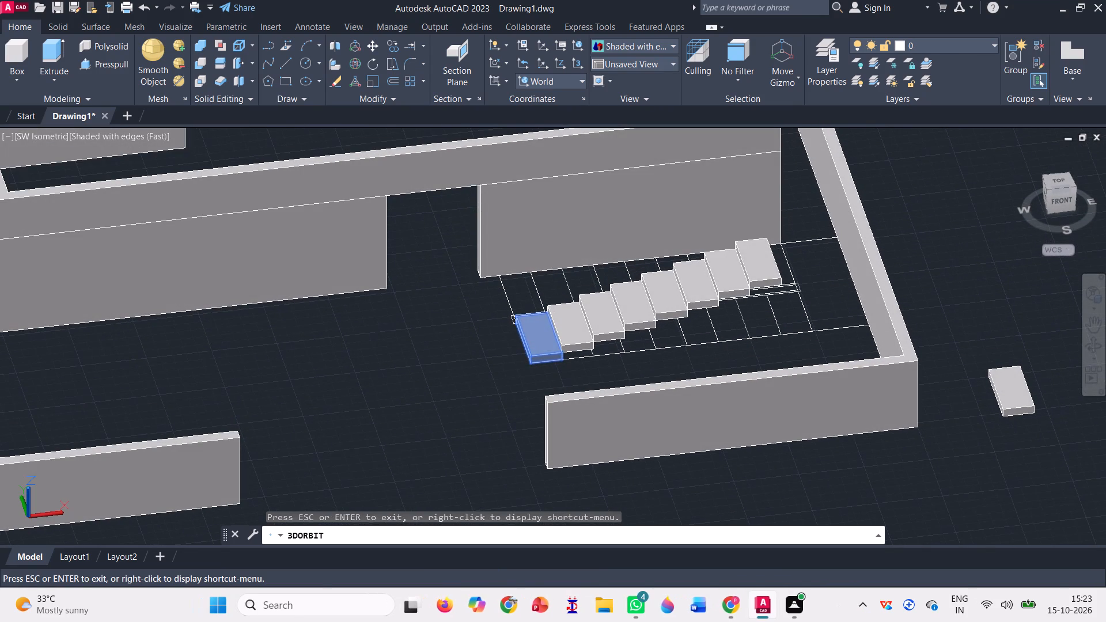
key(Escape)
key(Escape)
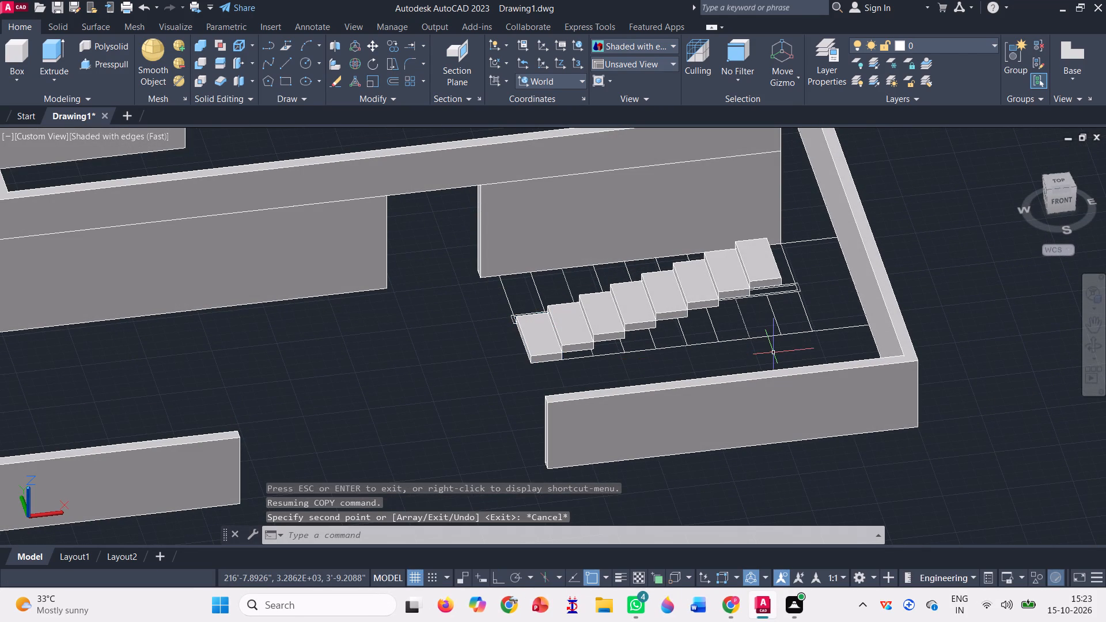
Draw a 5' vertical line straight down from the lower far outer corner of the top step, with Ortho on.
click(285, 67)
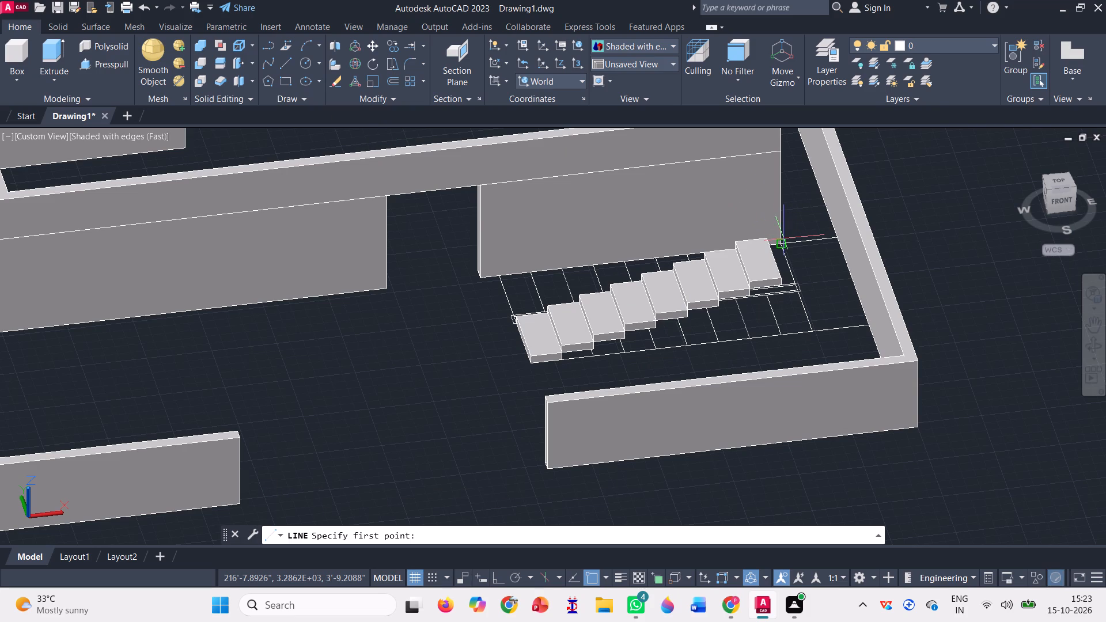
scroll(777, 276, up, 4)
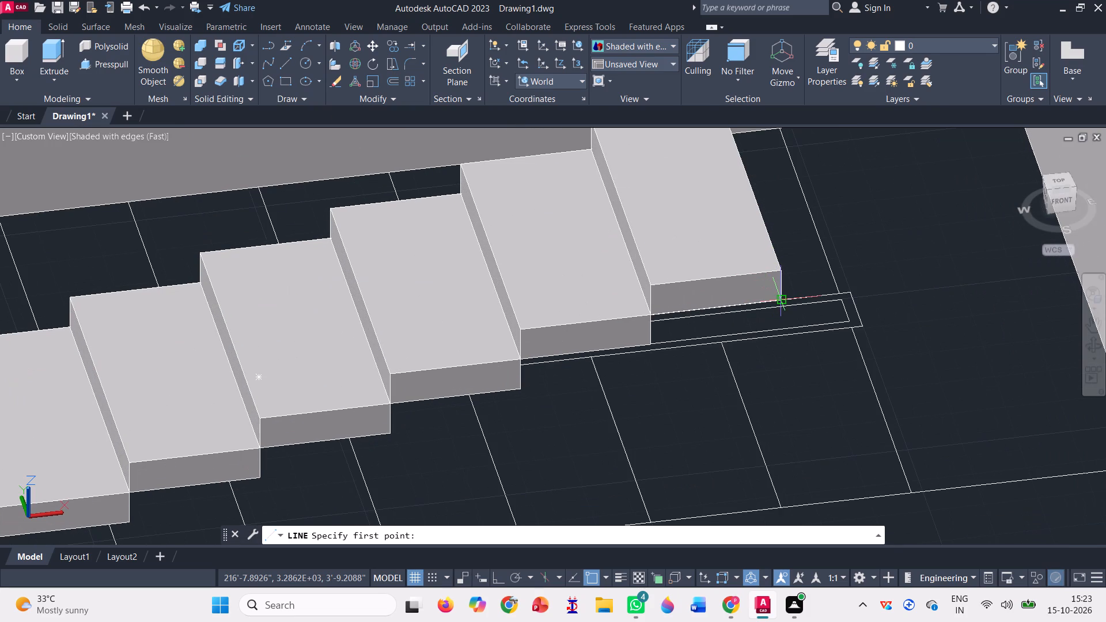
click(782, 300)
scroll(781, 222, down, 1)
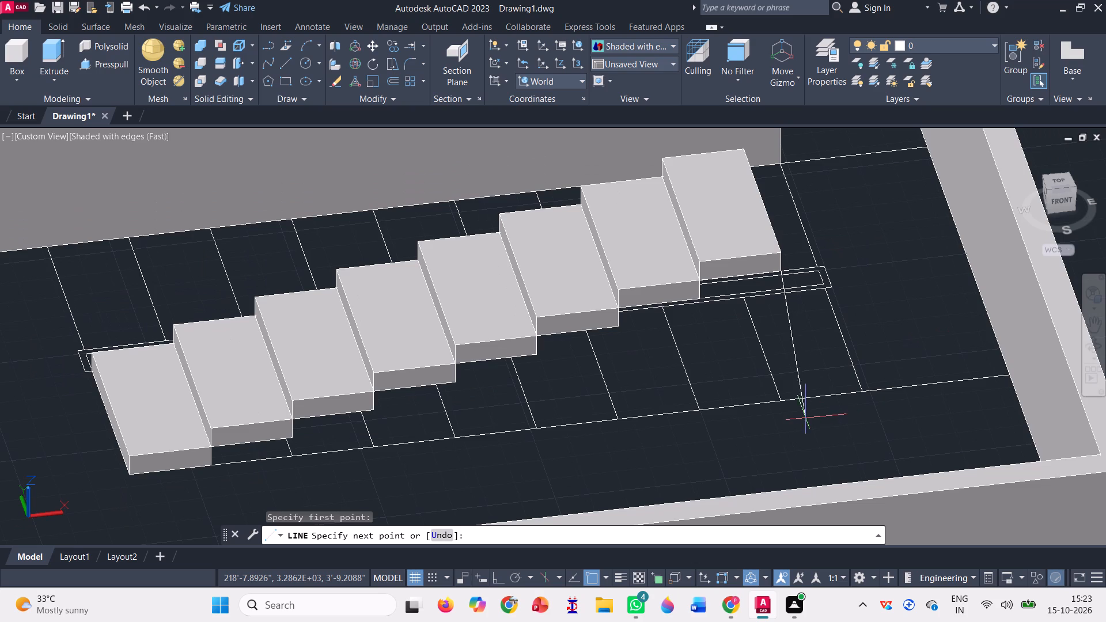
scroll(781, 287, down, 2)
key(F8)
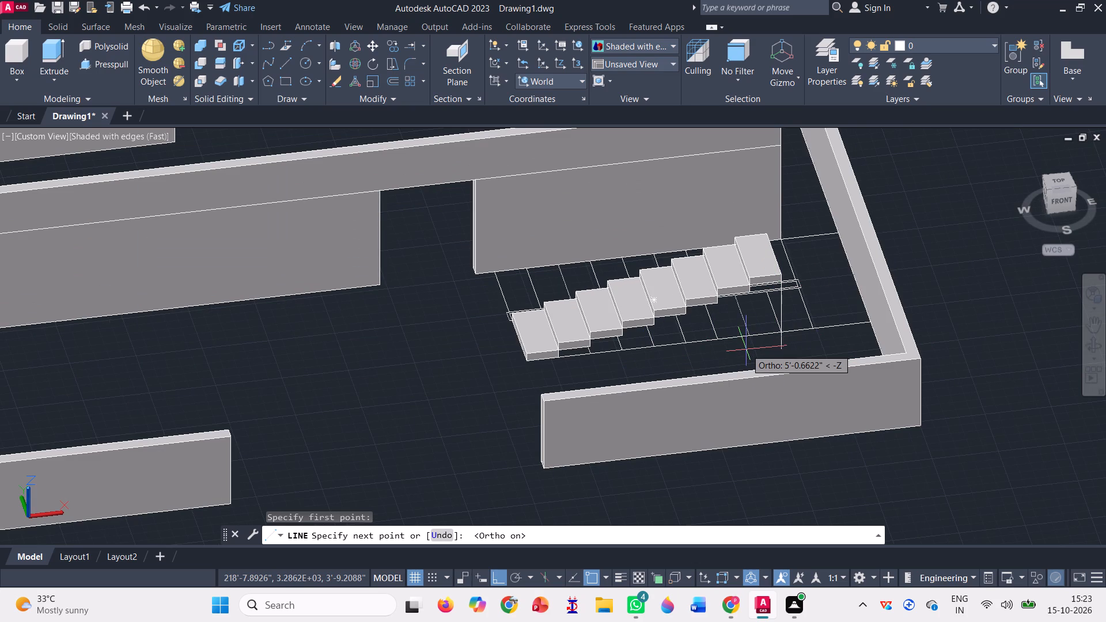
text(5')
key(Return)
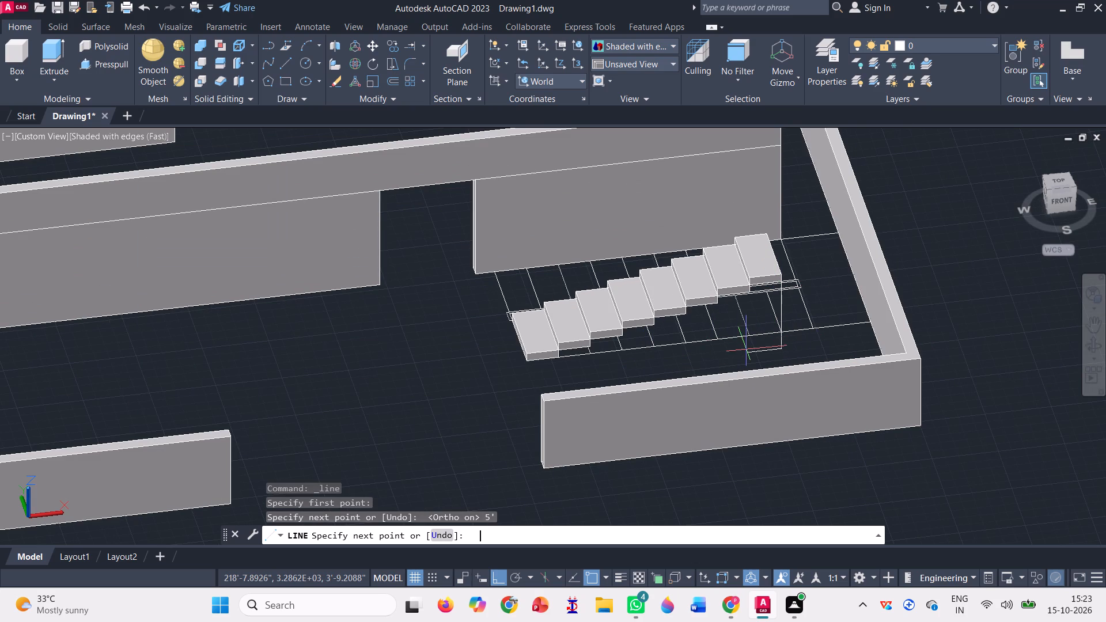
key(space)
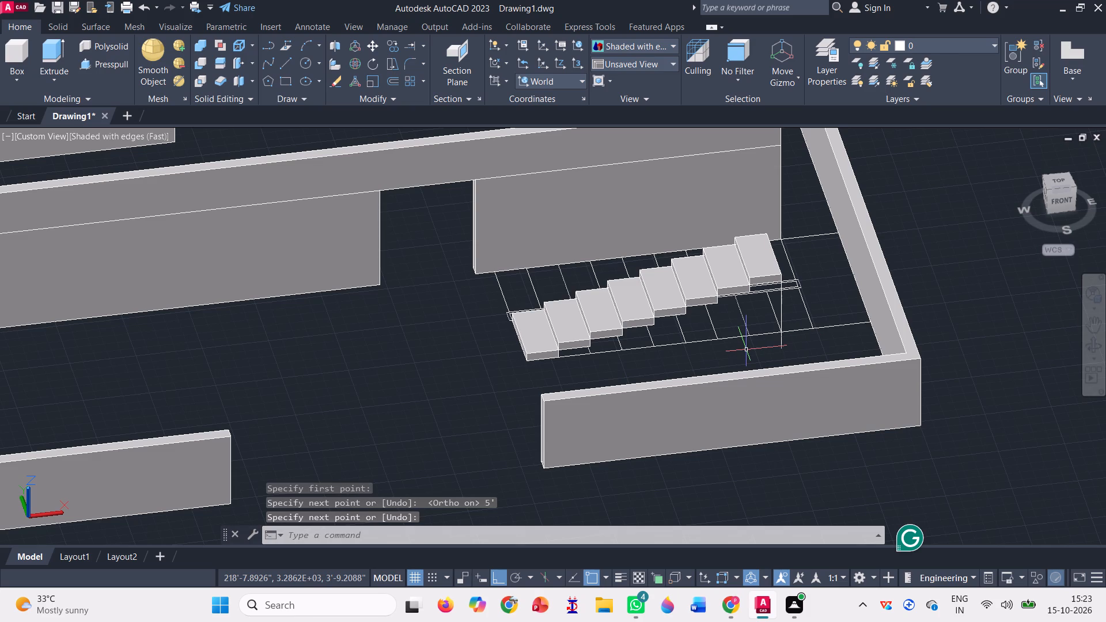
Move all eight step boxes and the vertical line straight up until the line's lower end meets the staircase plan's outer edge.
click(1093, 344)
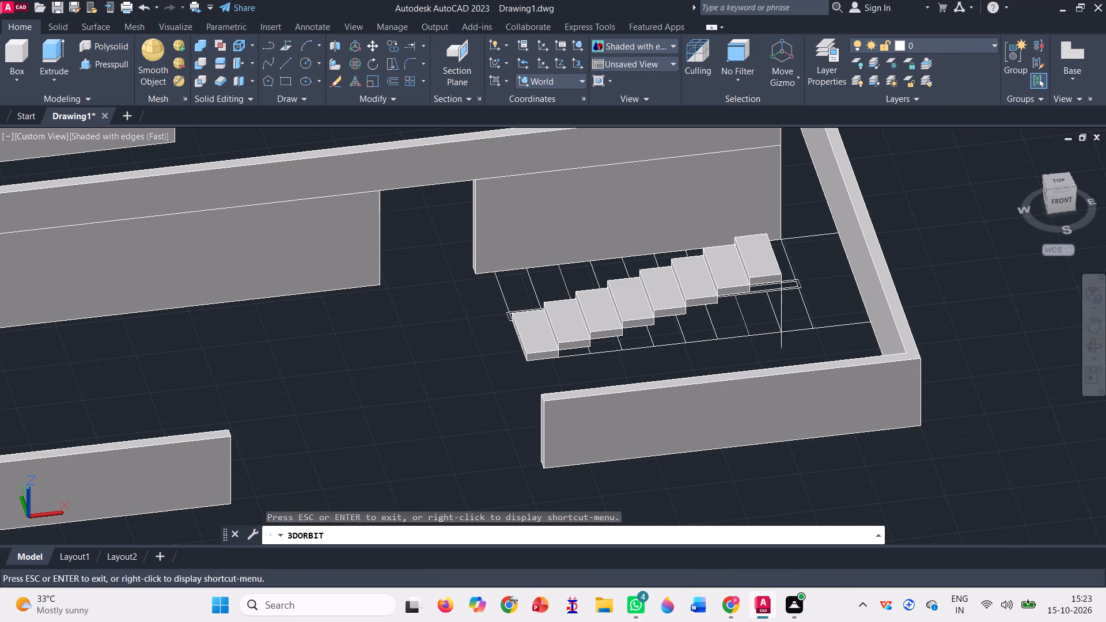
drag(832, 494, 863, 489)
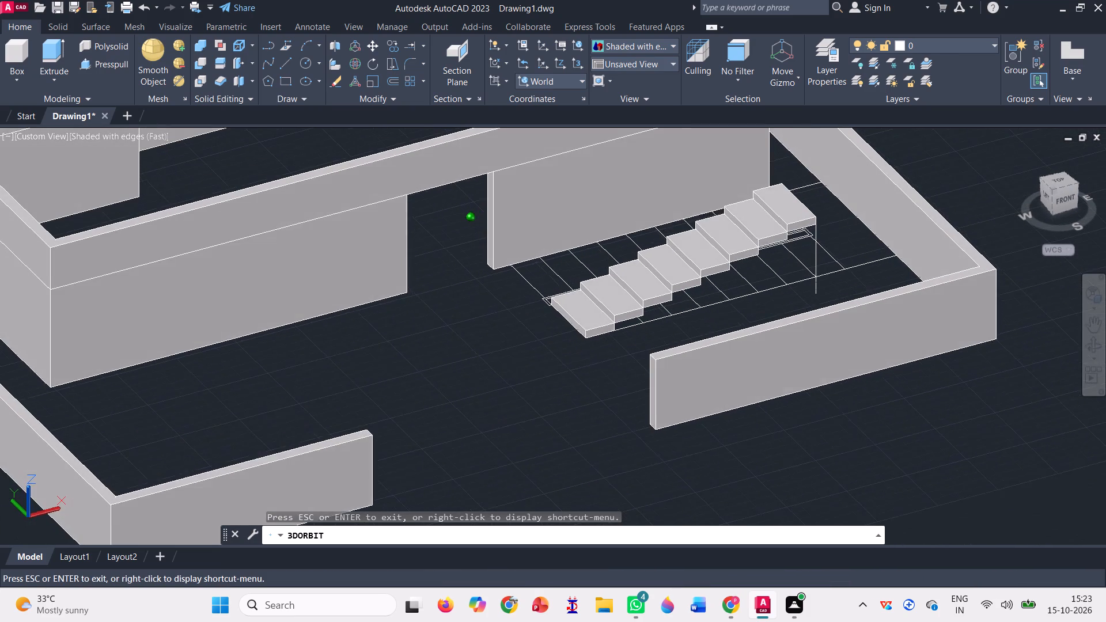
drag(863, 489, 863, 490)
scroll(835, 290, up, 7)
scroll(778, 314, down, 2)
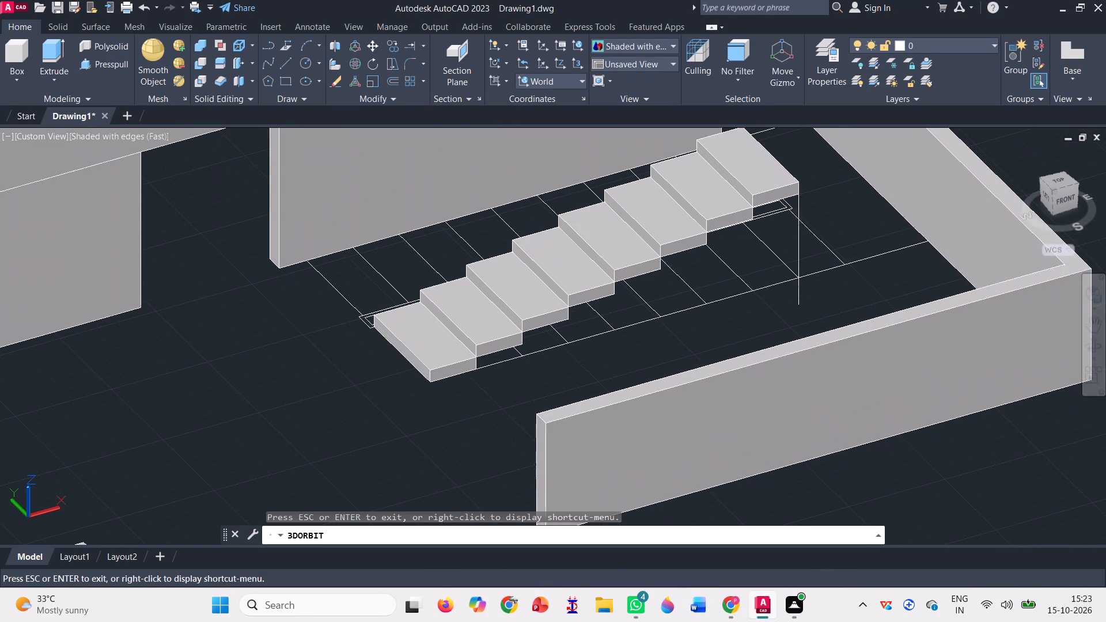
key(Escape)
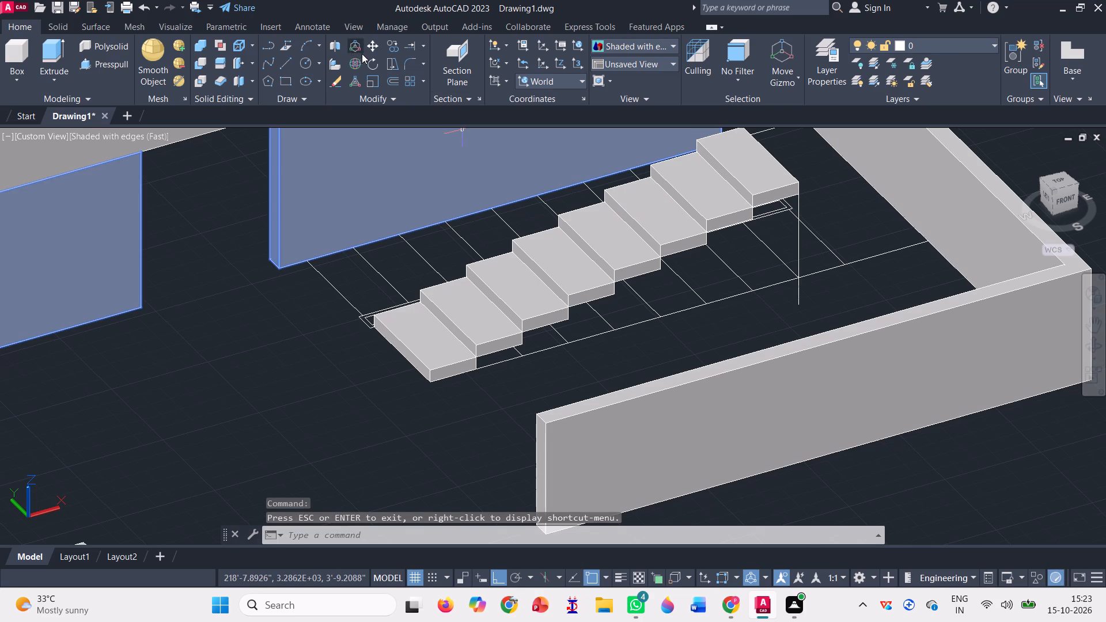
click(373, 44)
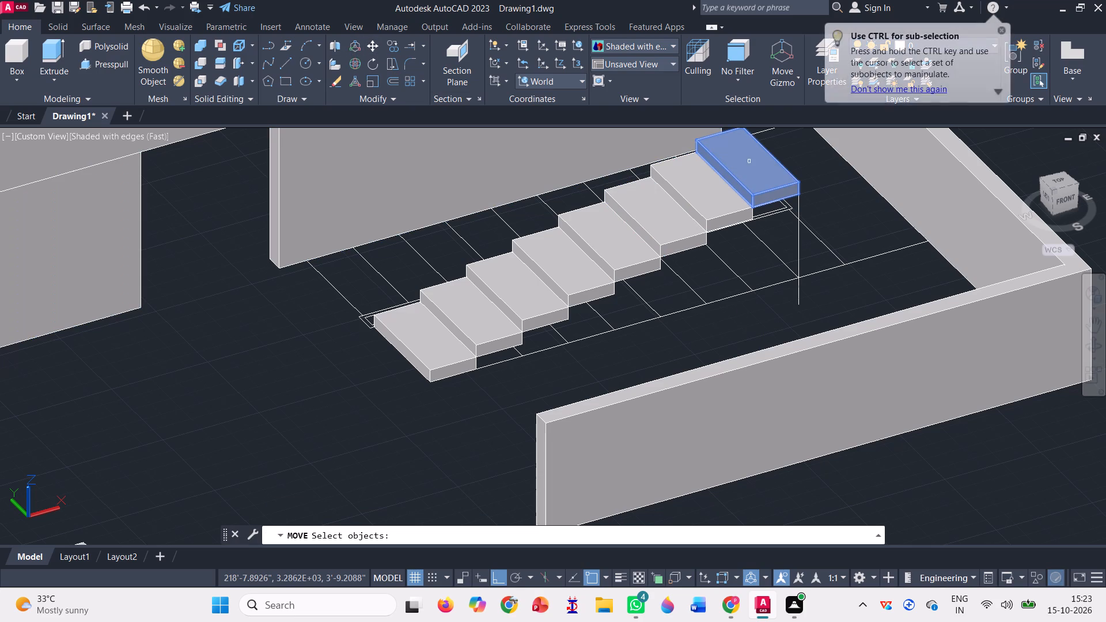
click(752, 150)
click(707, 210)
click(655, 239)
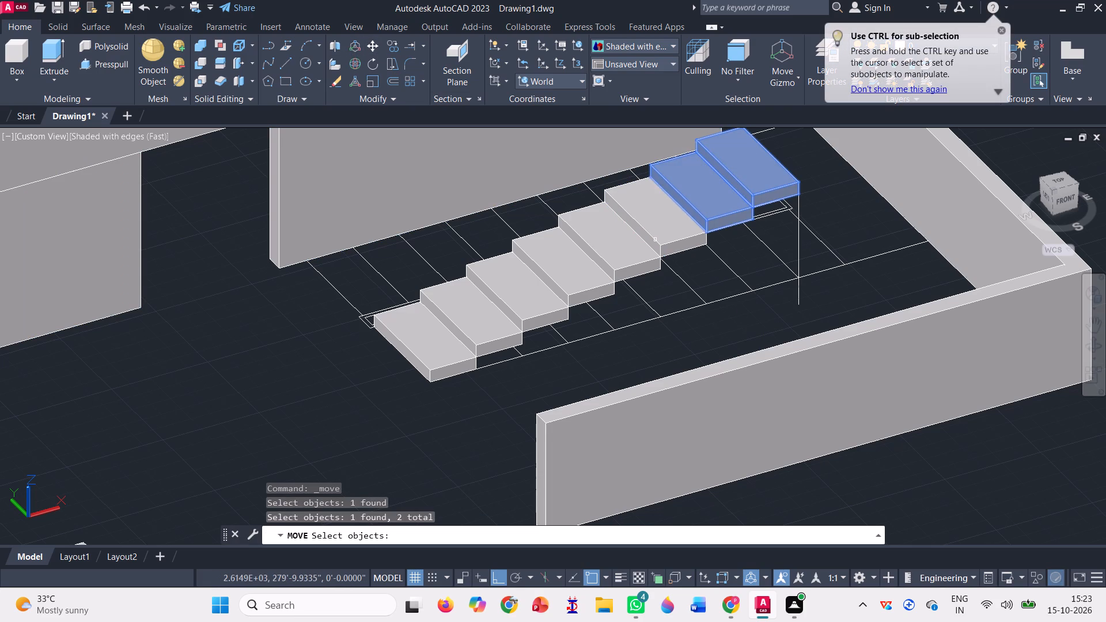
click(608, 267)
click(543, 288)
click(571, 270)
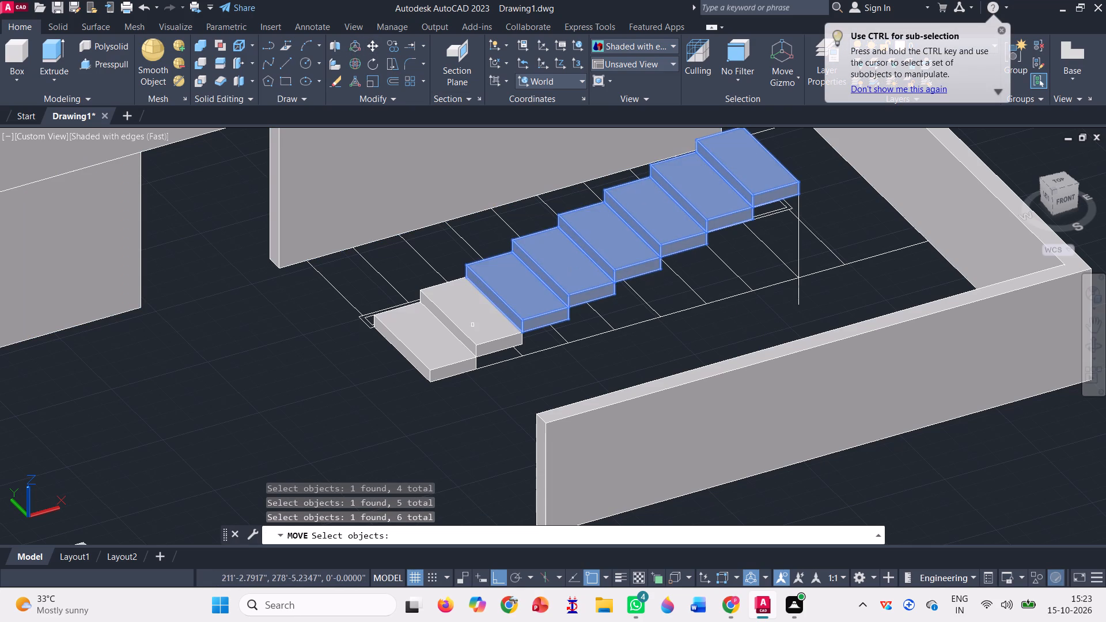
click(463, 328)
click(419, 356)
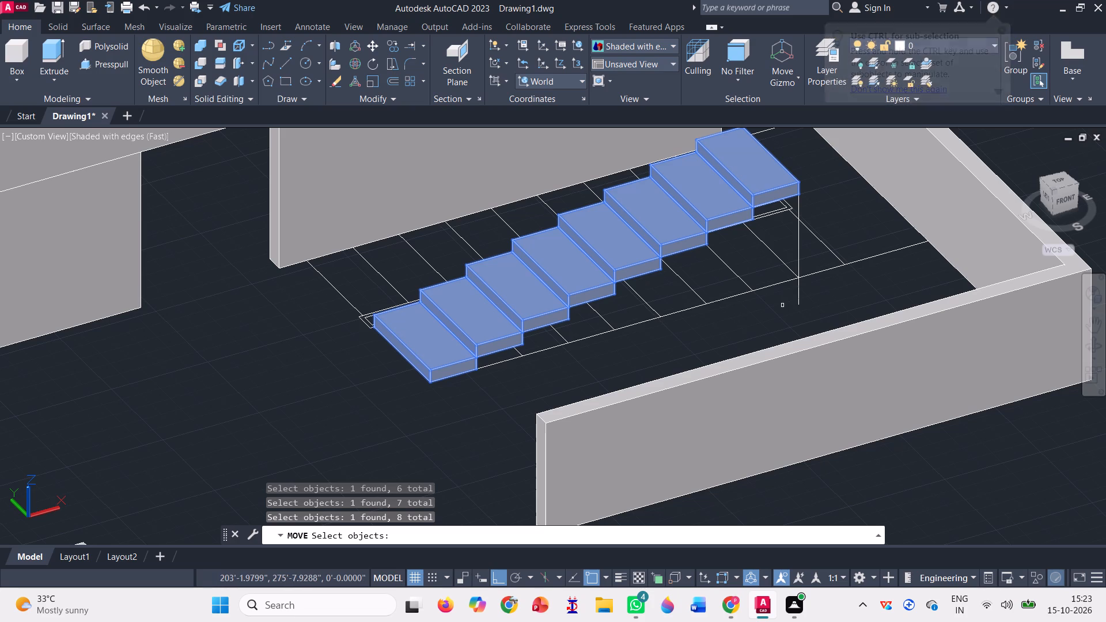
click(798, 301)
key(space)
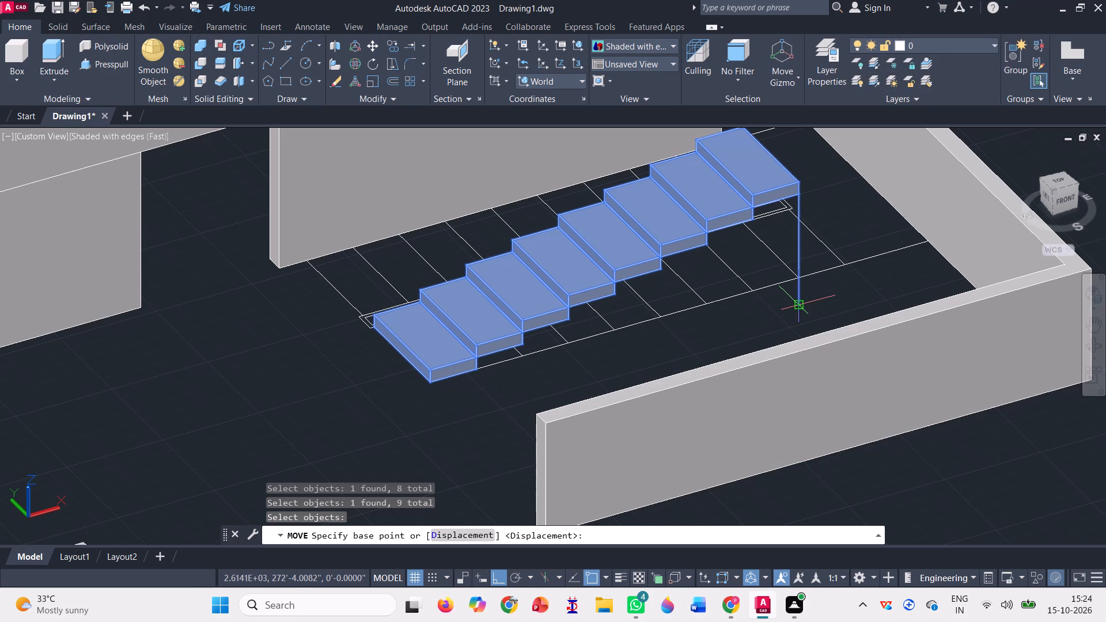
click(798, 301)
scroll(801, 277, up, 3)
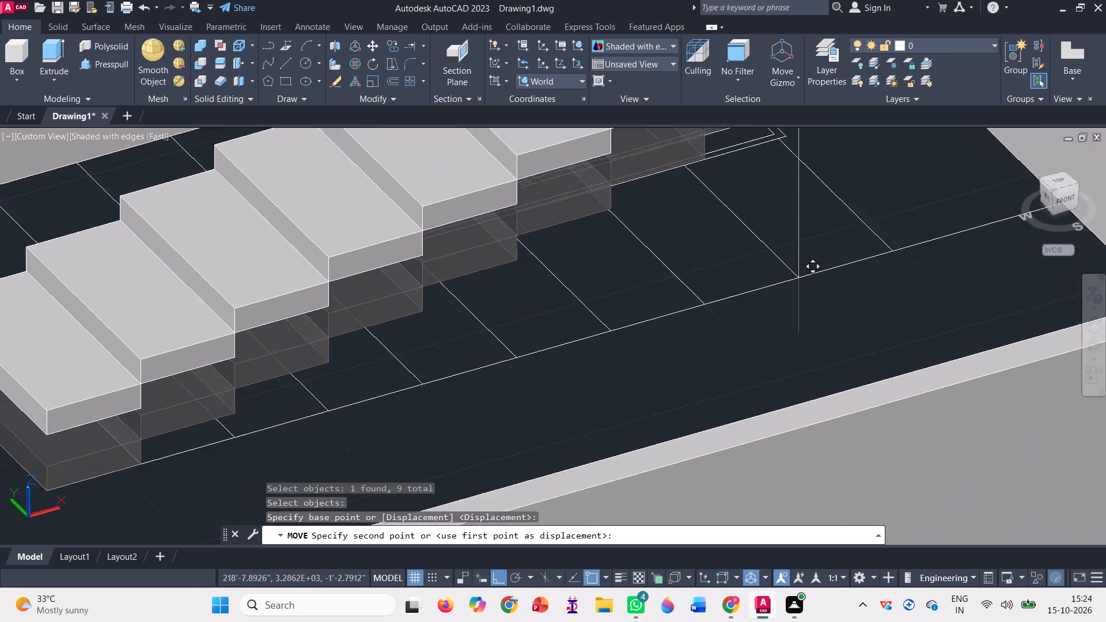
click(801, 277)
scroll(796, 301, down, 3)
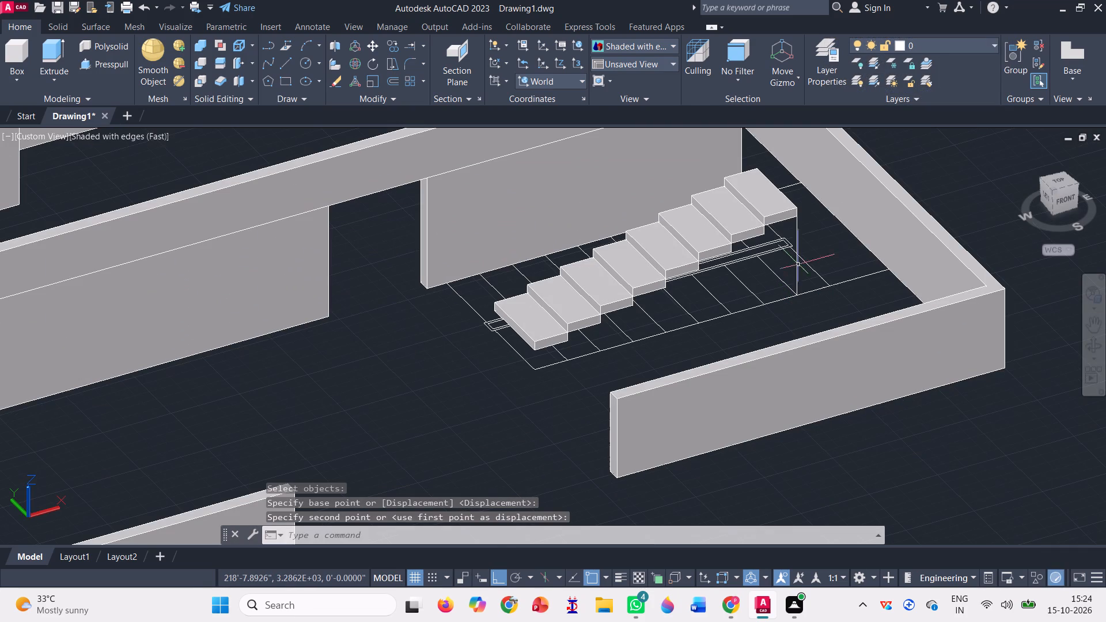
Start Presspull for the raised staircase.
click(100, 58)
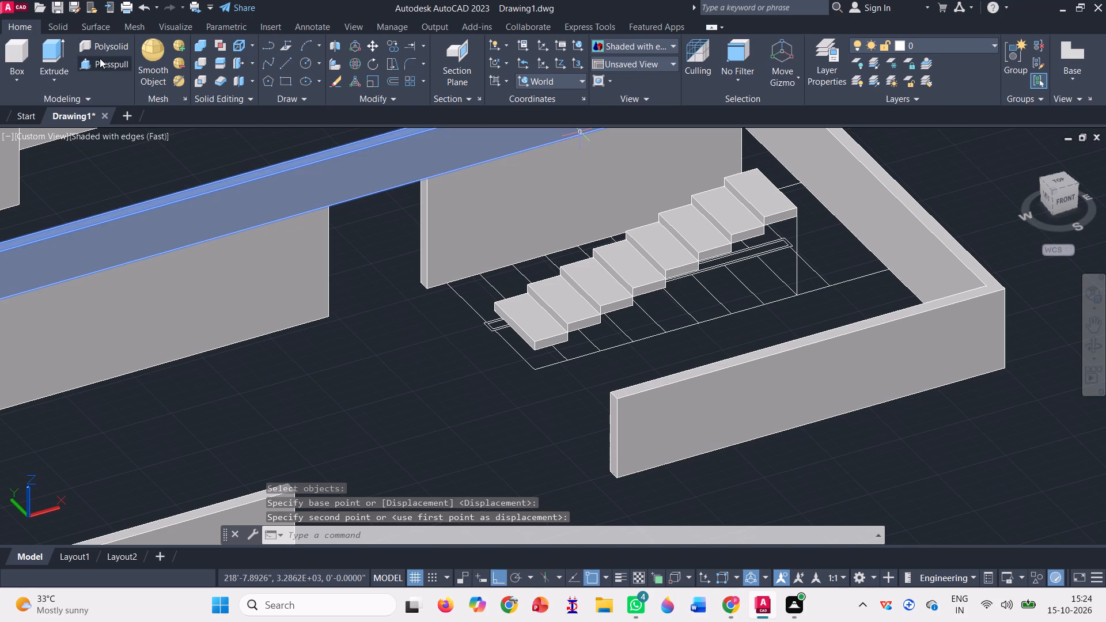
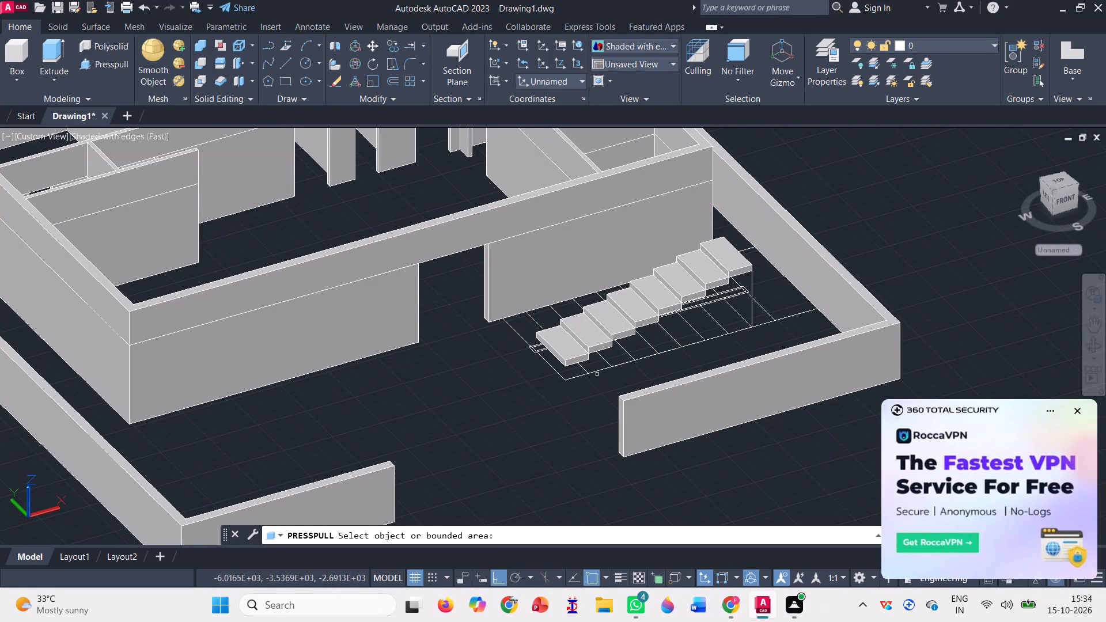
Presspull the upper face of the highest step box upward in three successive small pulls to make that step thicker.
scroll(588, 362, up, 3)
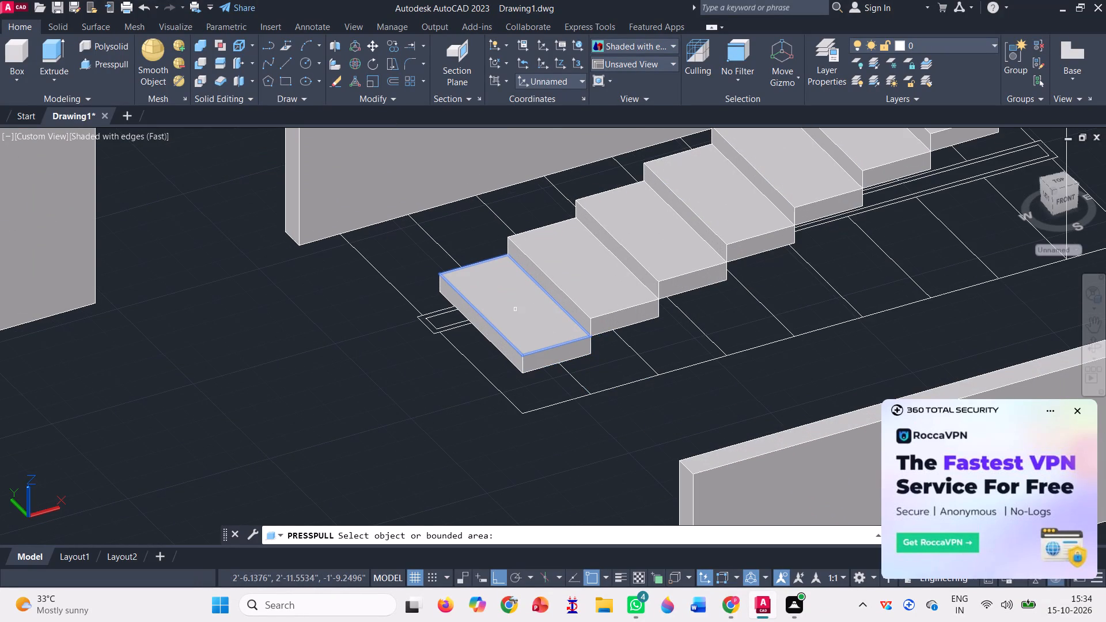
scroll(515, 309, down, 2)
scroll(706, 168, up, 2)
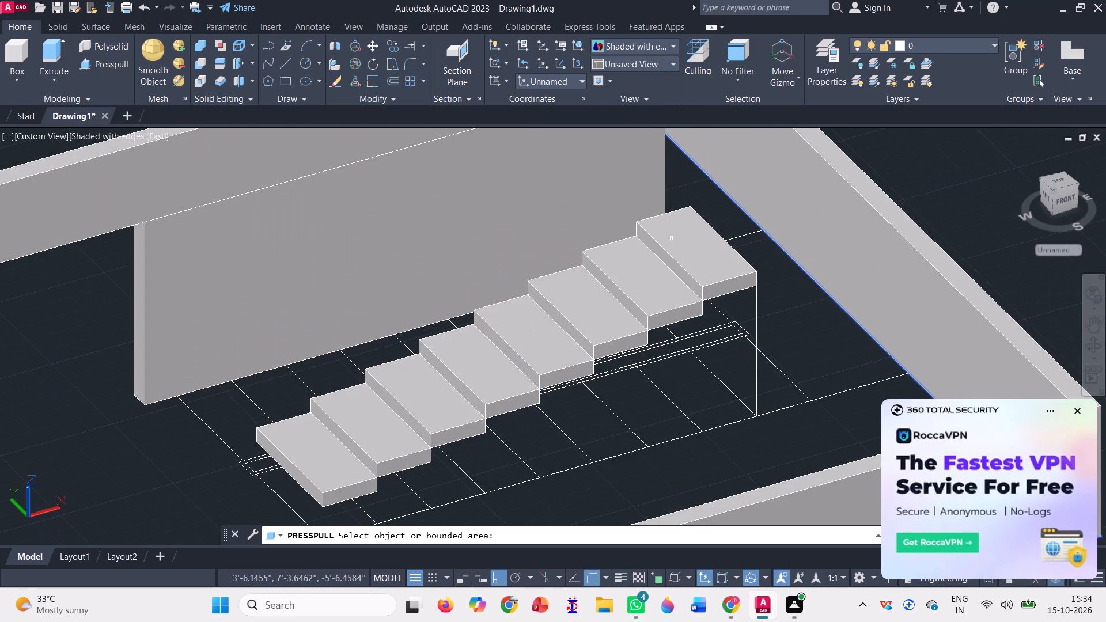
scroll(665, 244, down, 1)
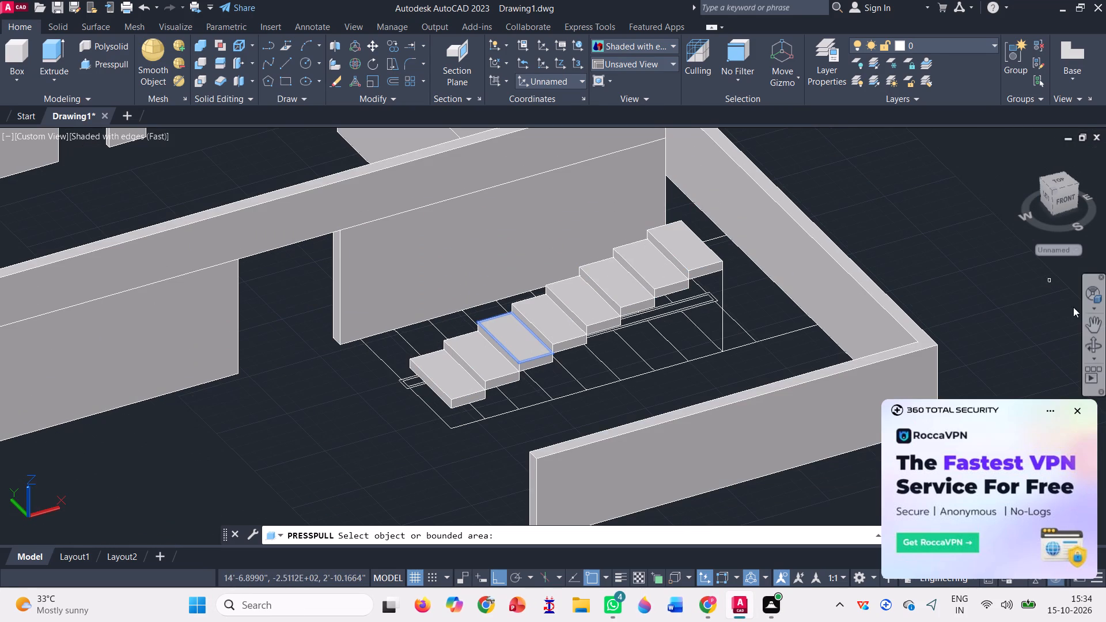
click(1093, 343)
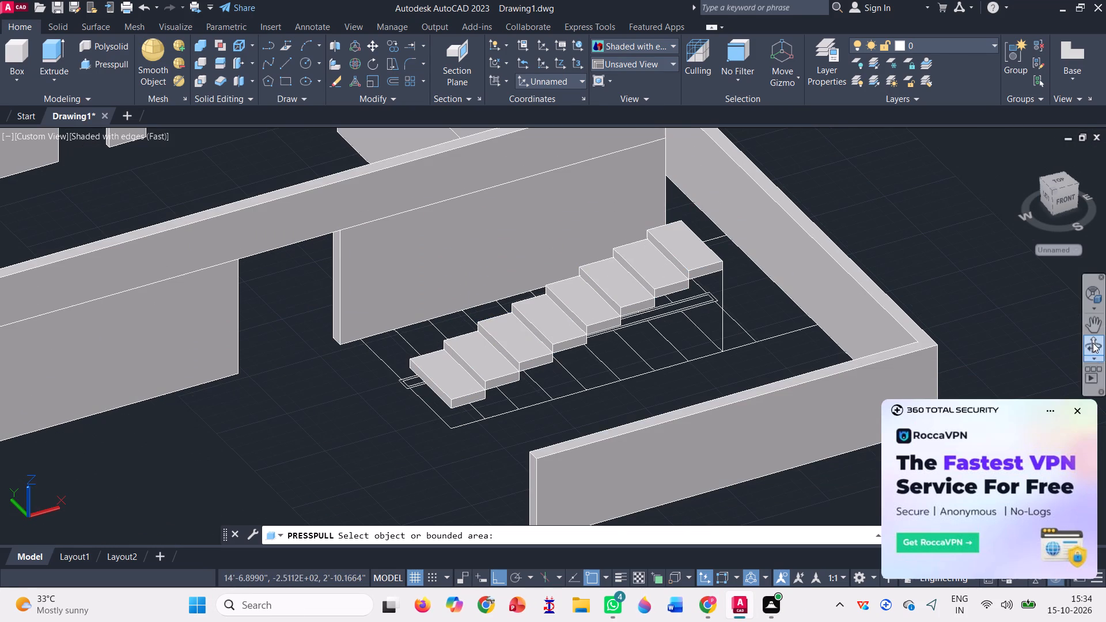
drag(1018, 310, 996, 279)
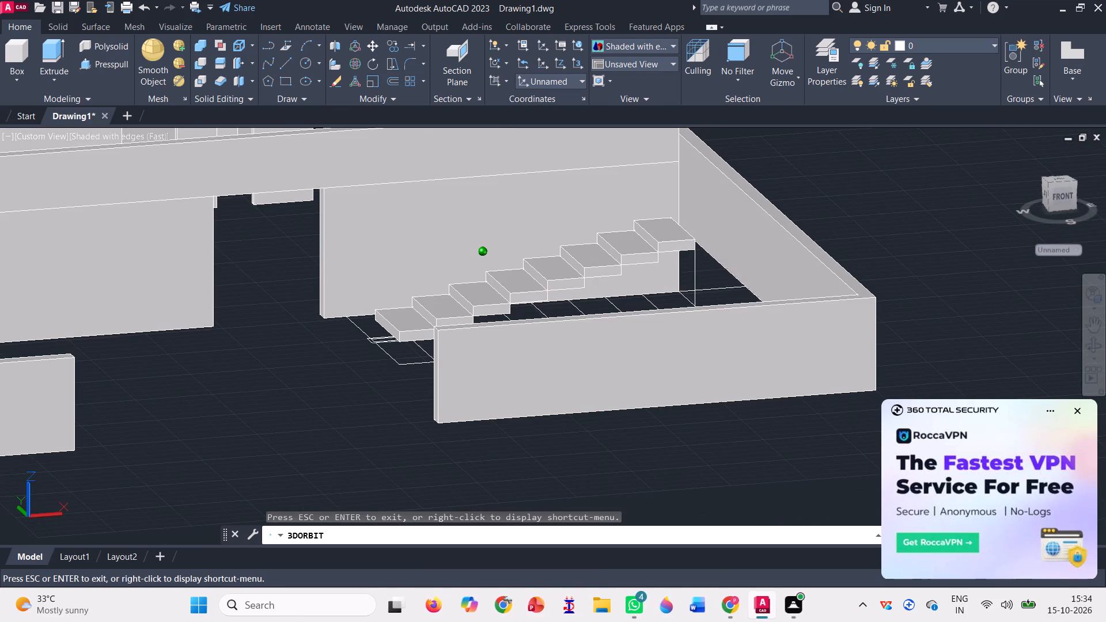
drag(996, 279, 1001, 306)
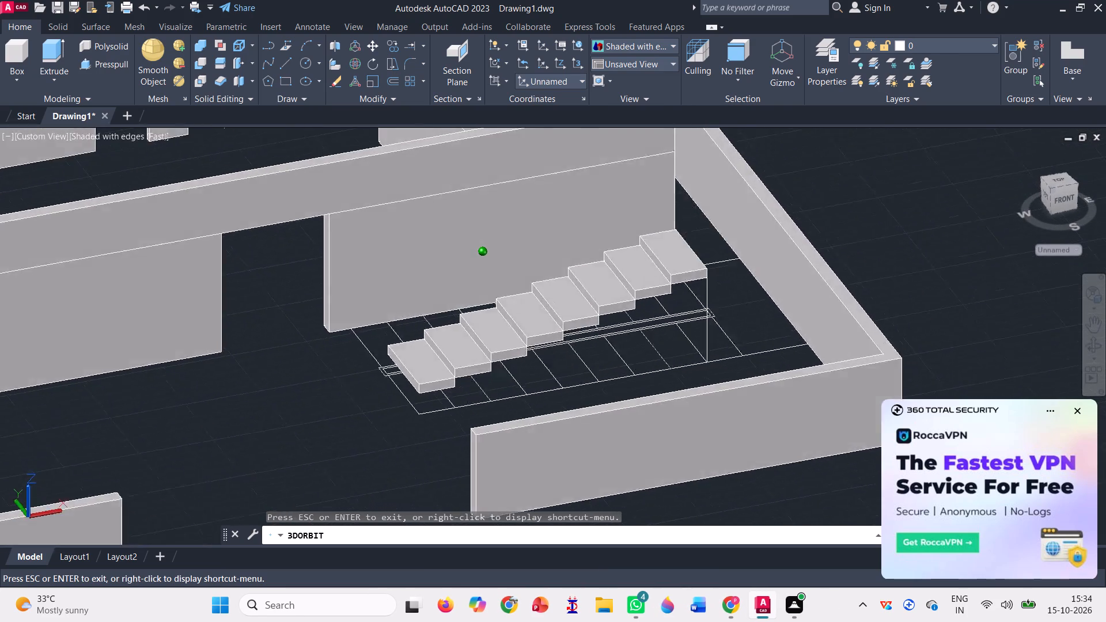
drag(1001, 306, 1017, 294)
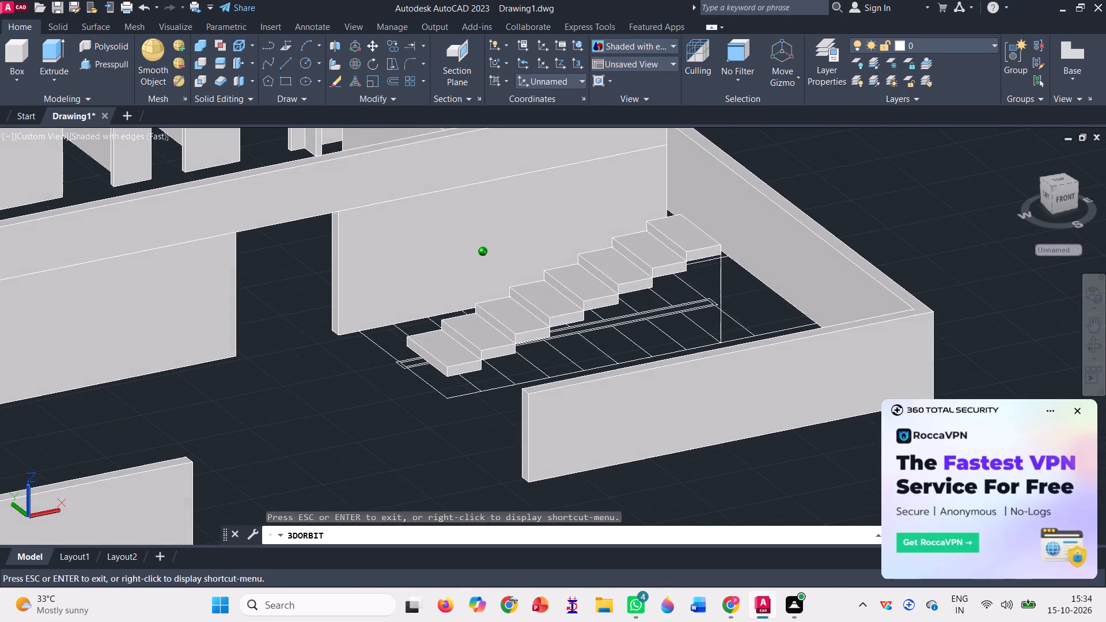
drag(1017, 294, 1014, 284)
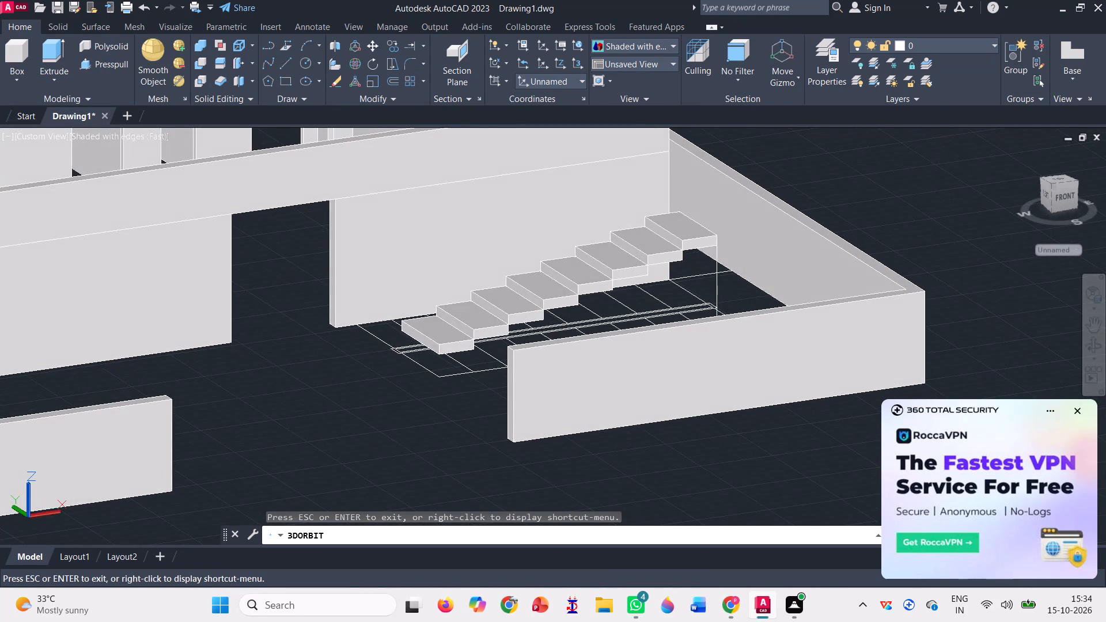
drag(361, 402, 421, 379)
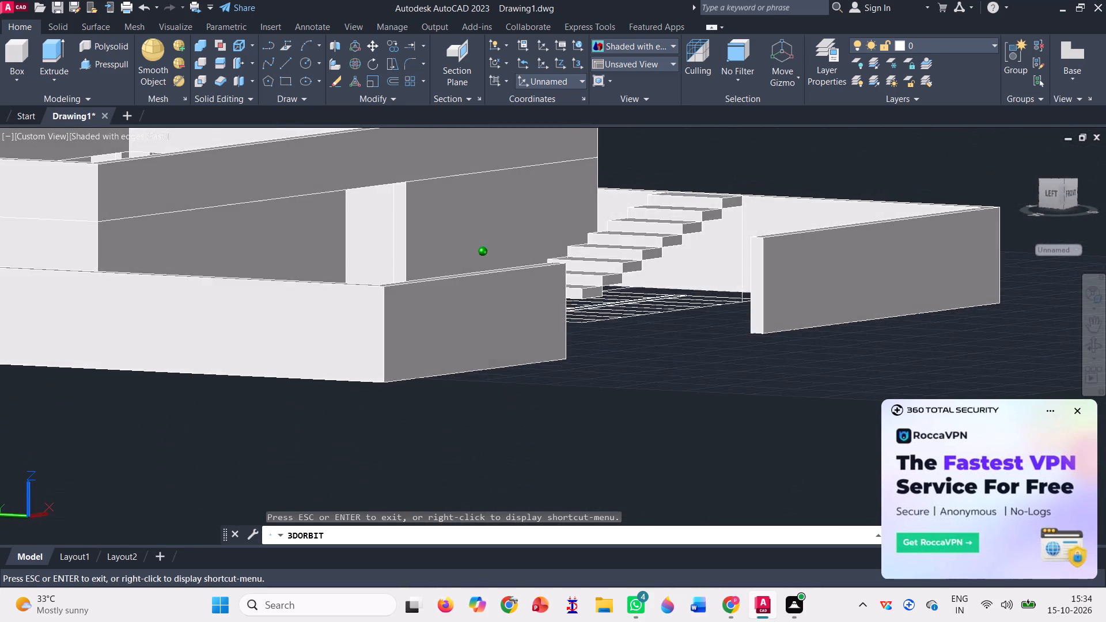
drag(421, 379, 429, 384)
drag(679, 371, 670, 372)
scroll(645, 321, up, 8)
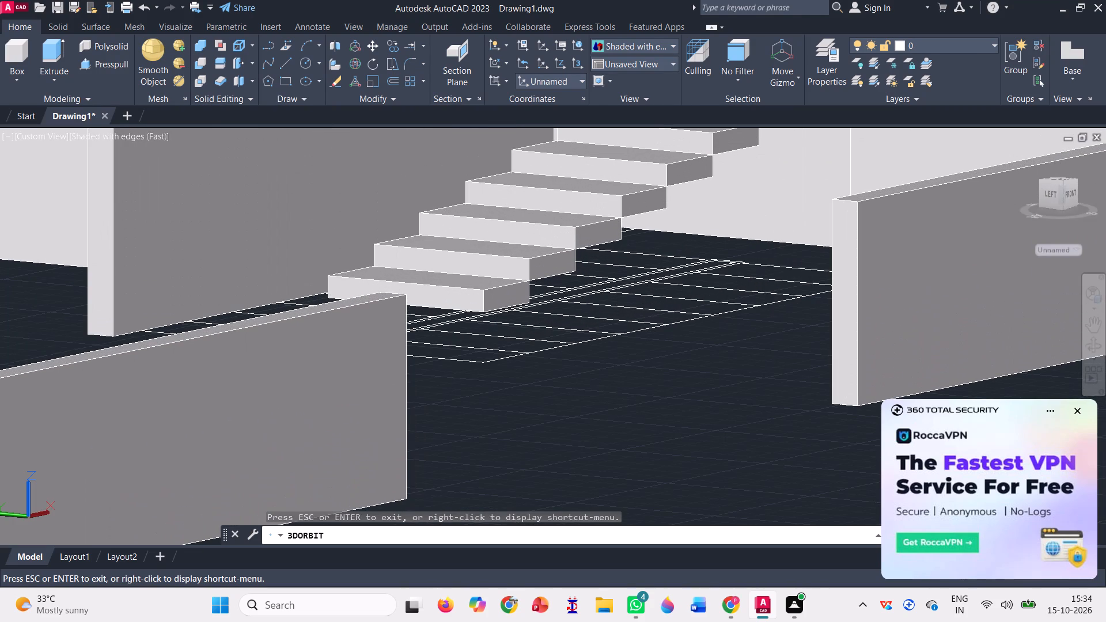
key(Escape)
scroll(643, 408, down, 2)
scroll(668, 282, up, 2)
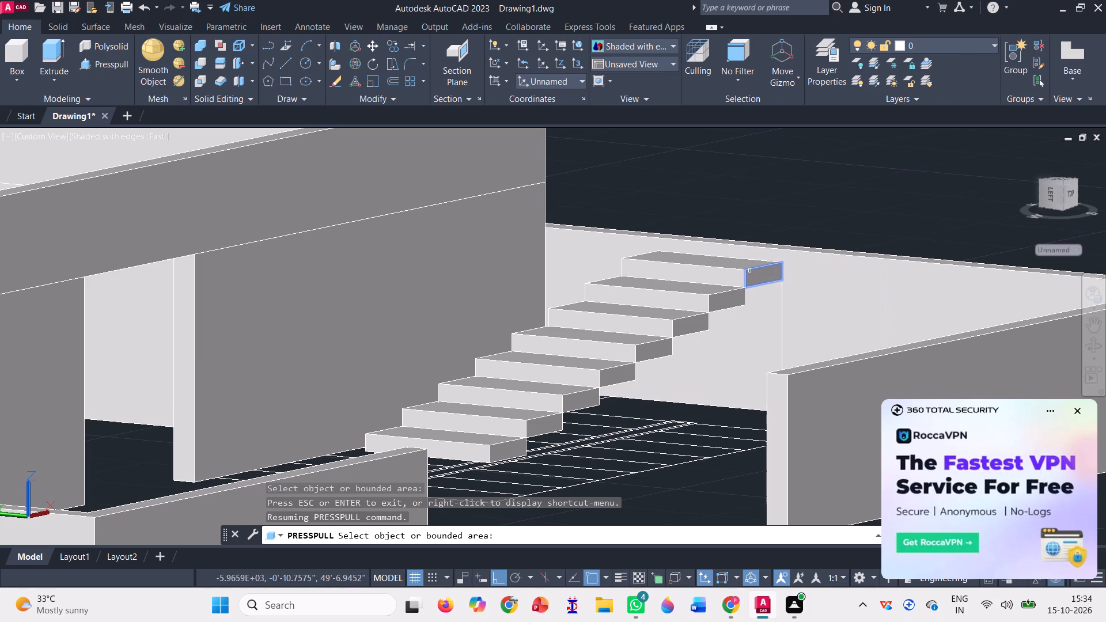
click(736, 261)
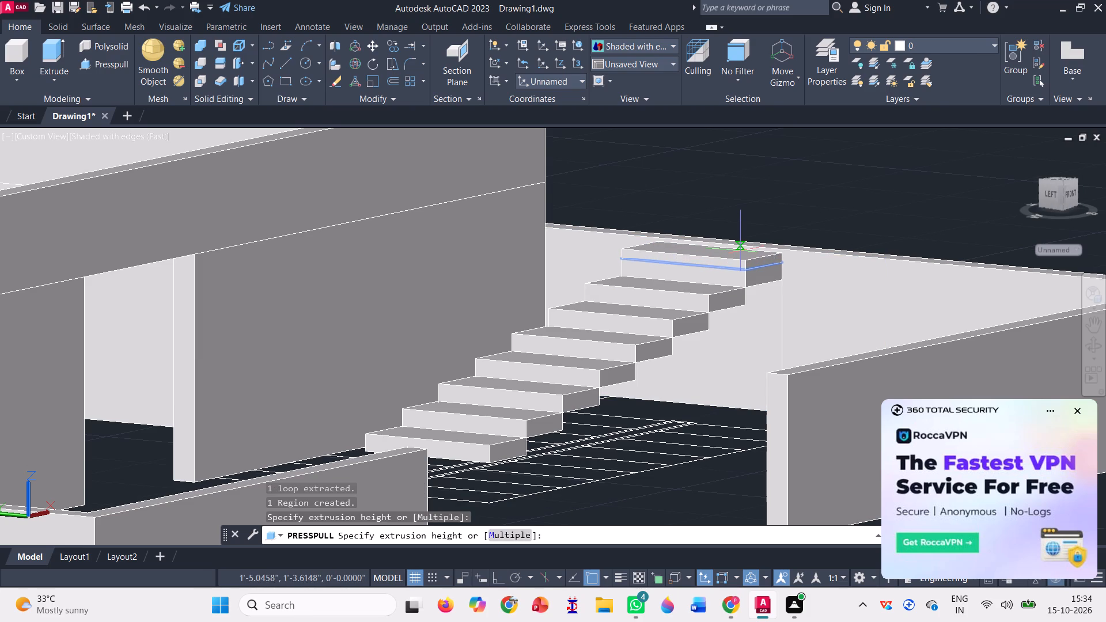
click(740, 251)
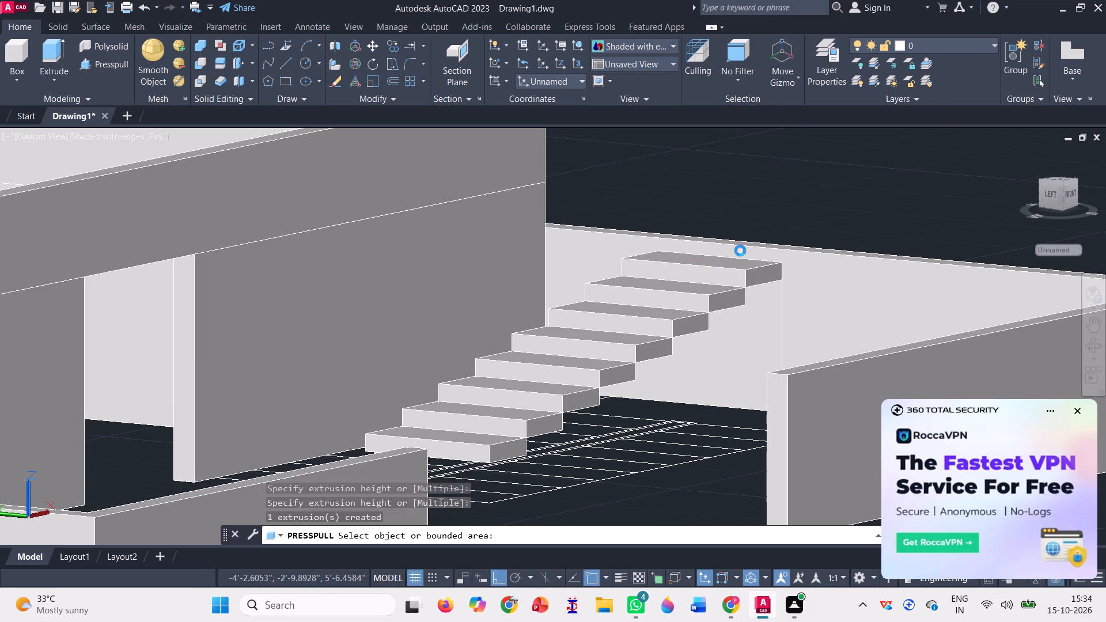
scroll(736, 264, up, 3)
click(736, 263)
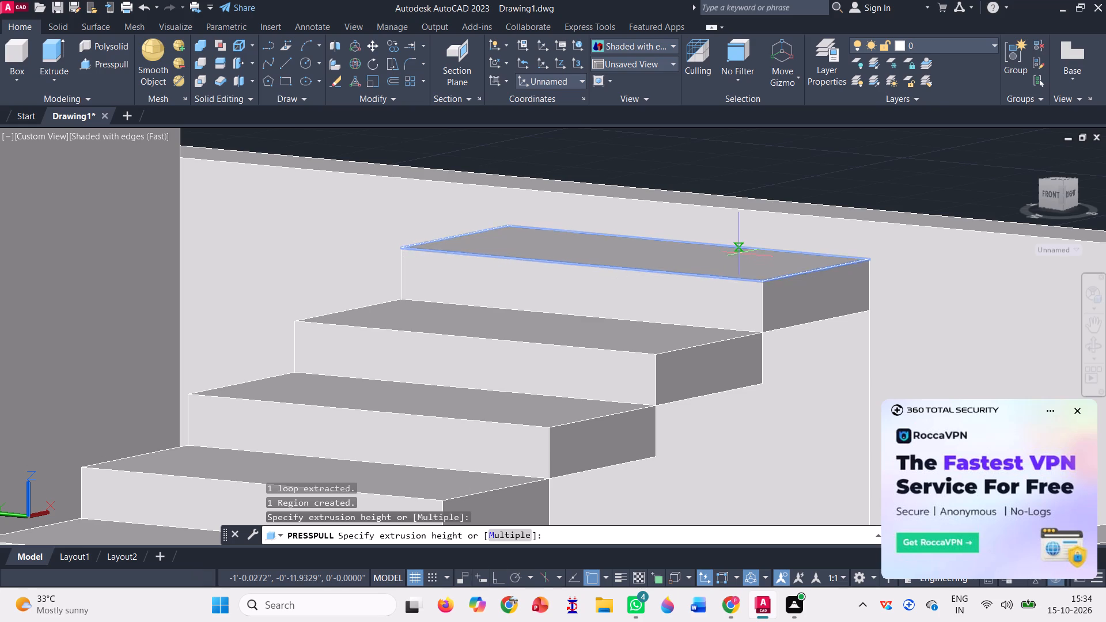
click(738, 244)
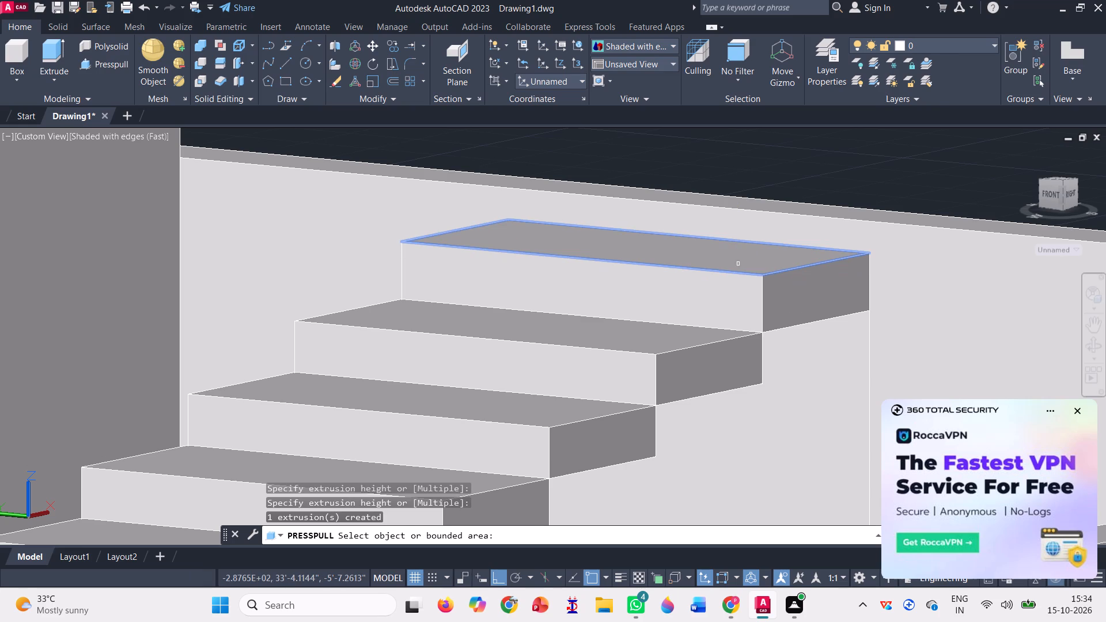
click(738, 263)
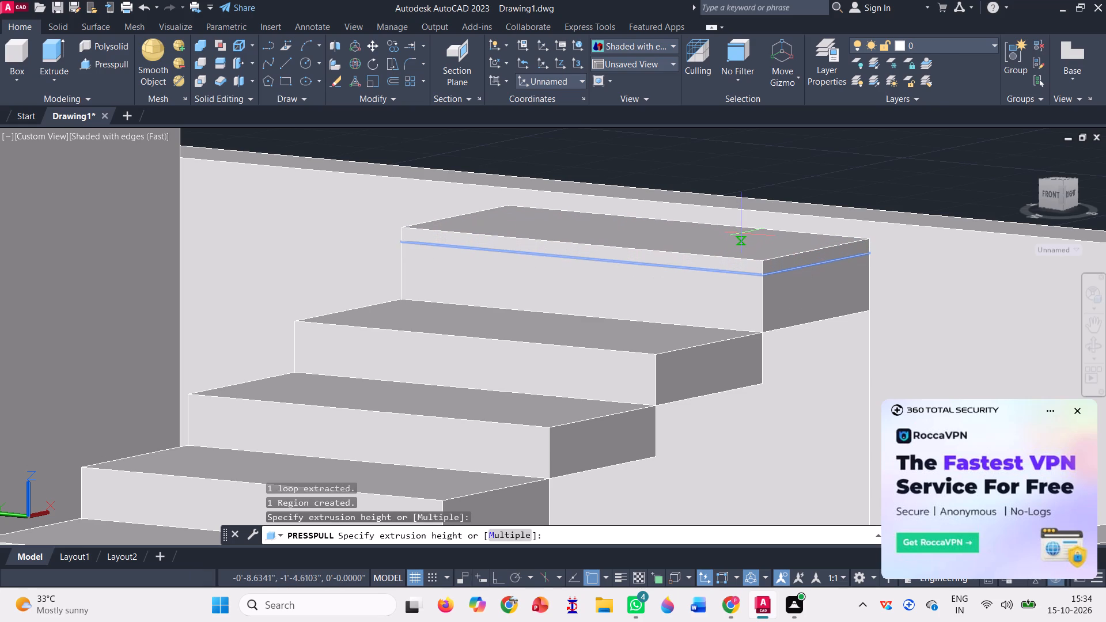
click(741, 230)
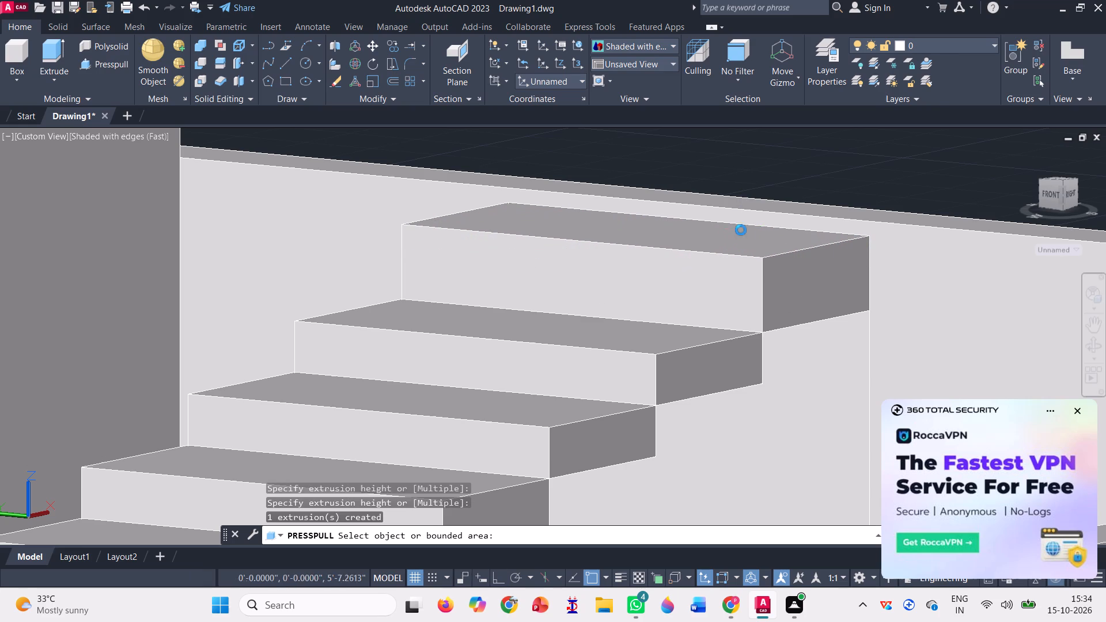
scroll(685, 311, down, 2)
key(Escape)
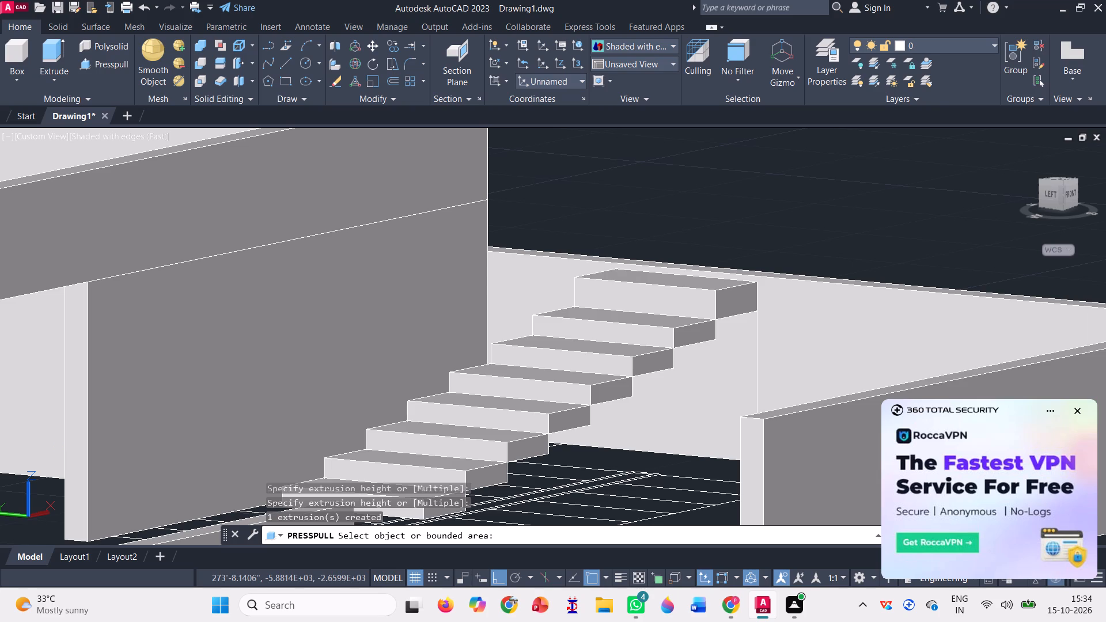
Erase the seven lower step boxes of the flight, keeping only the thickened top step and its vertical line.
click(660, 328)
click(634, 358)
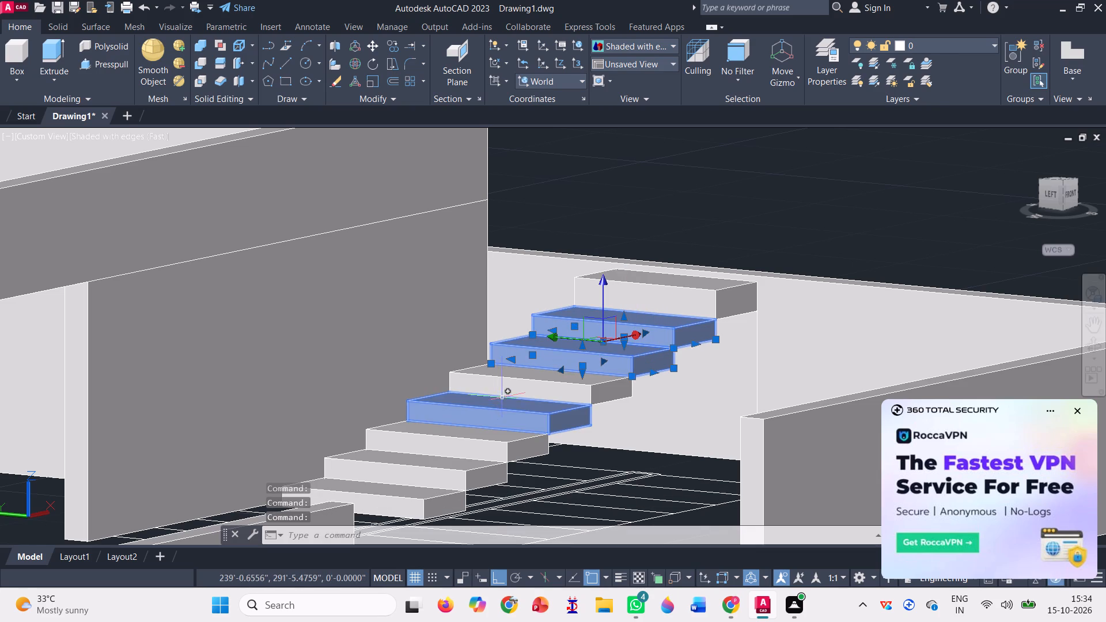
click(511, 390)
click(512, 410)
click(495, 438)
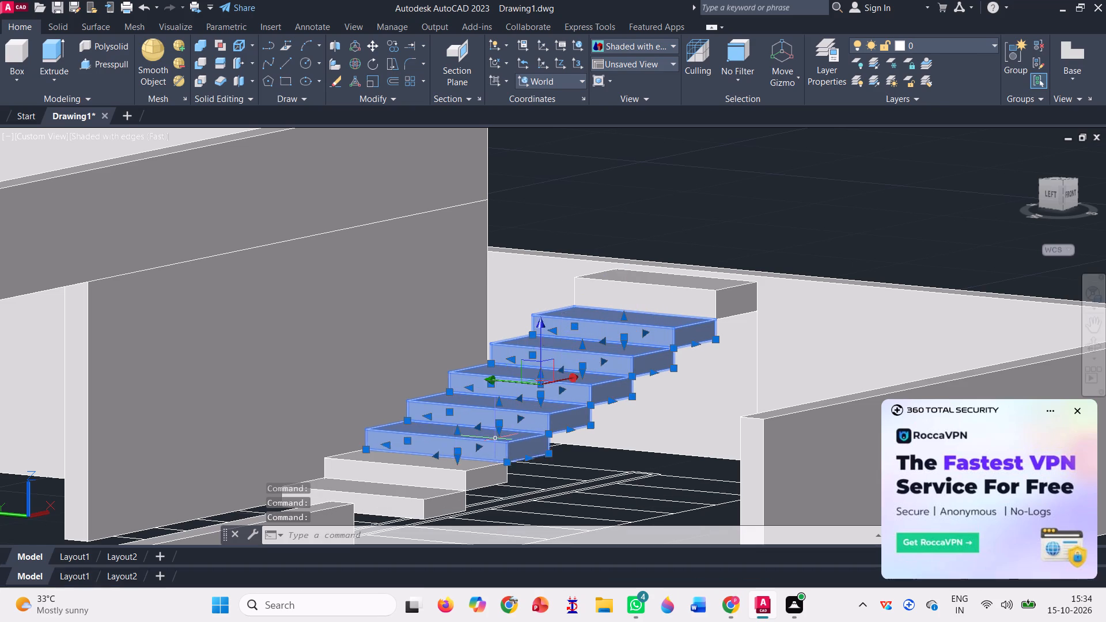
click(466, 476)
scroll(474, 396, down, 1)
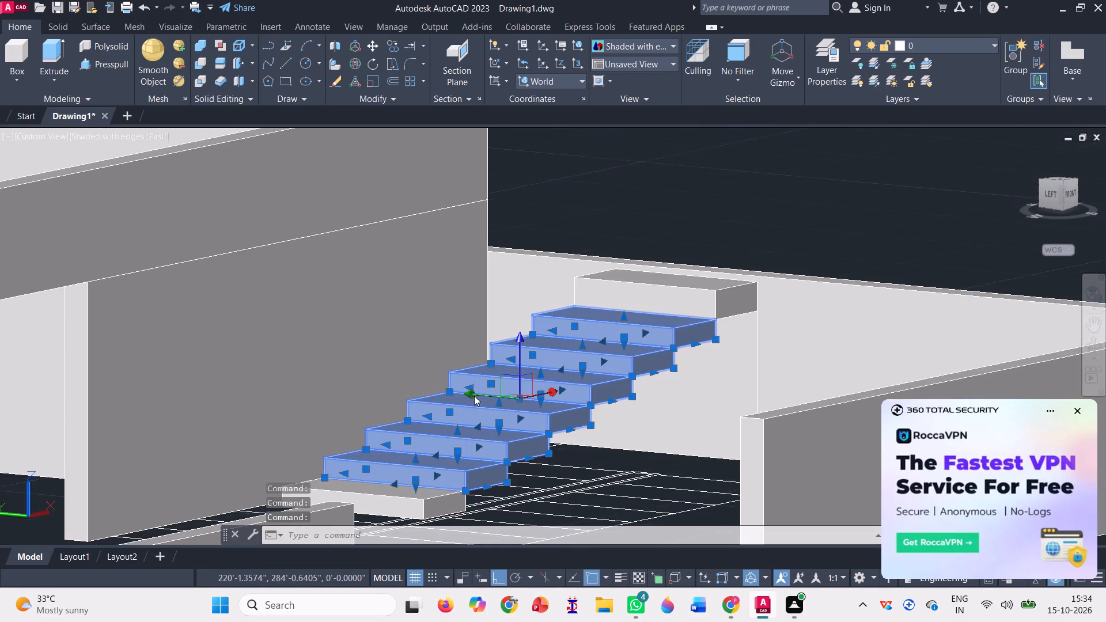
scroll(474, 396, down, 1)
scroll(448, 433, up, 3)
drag(456, 439, 535, 360)
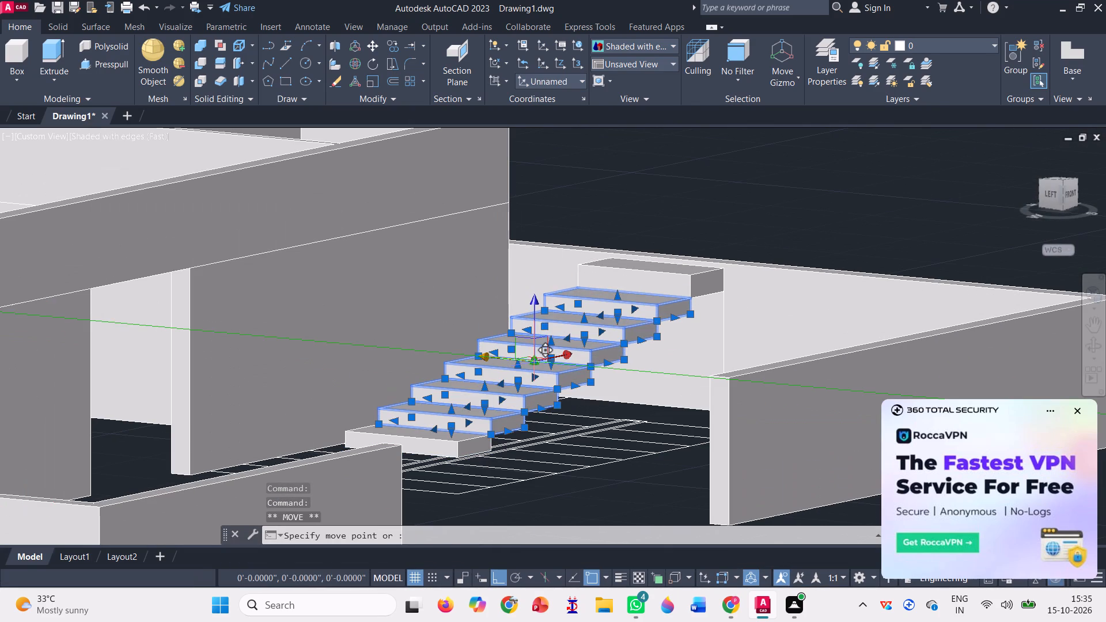
key(Delete)
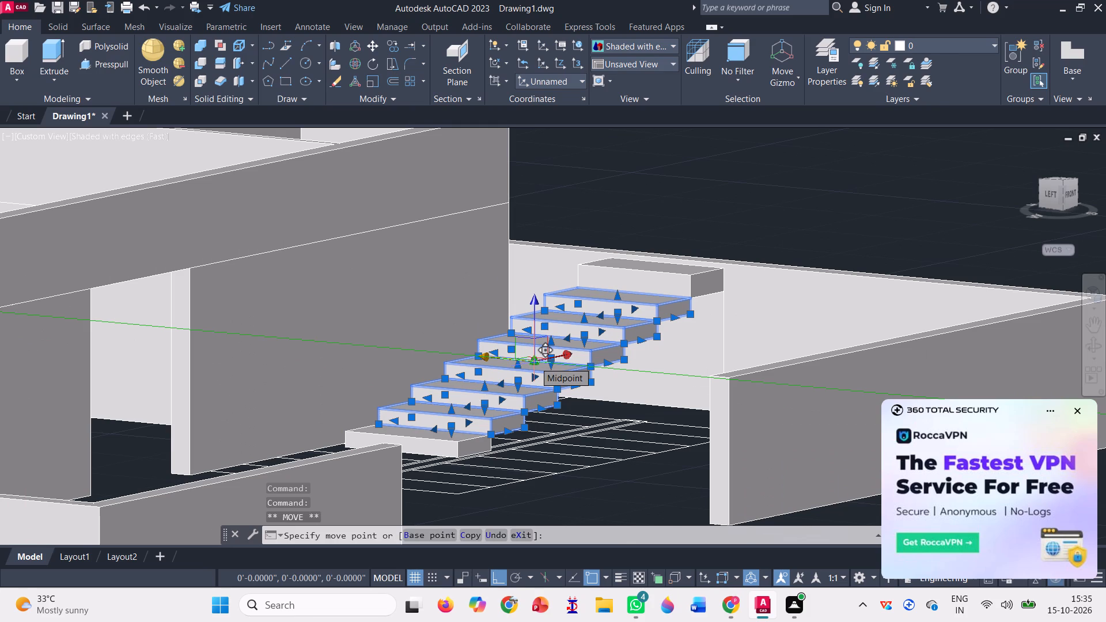
scroll(535, 362, up, 1)
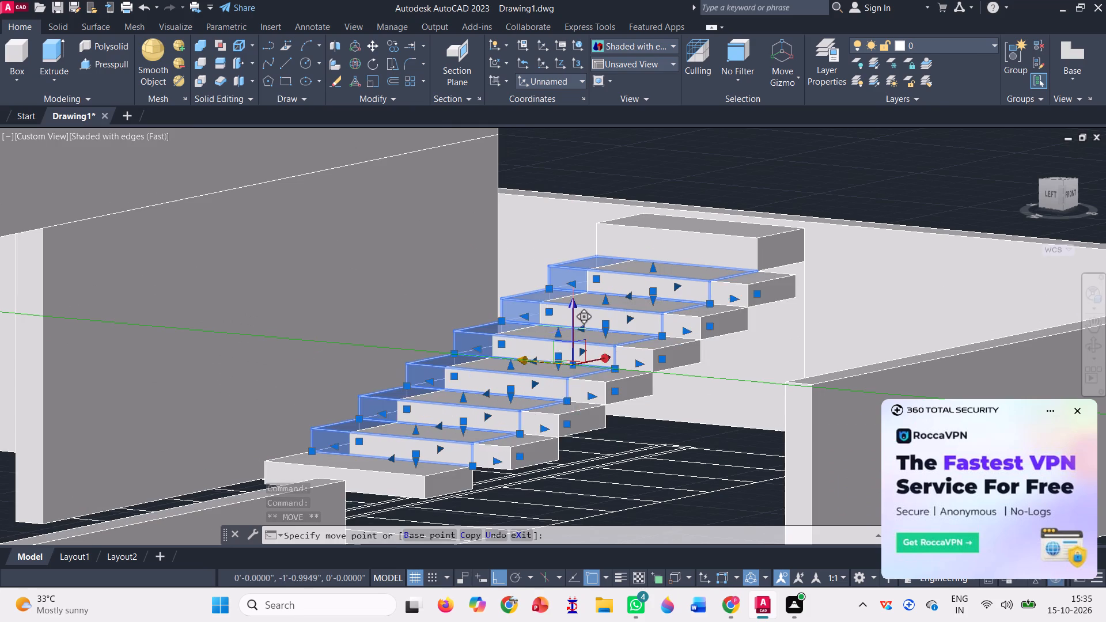
key(Delete)
key(Delete)
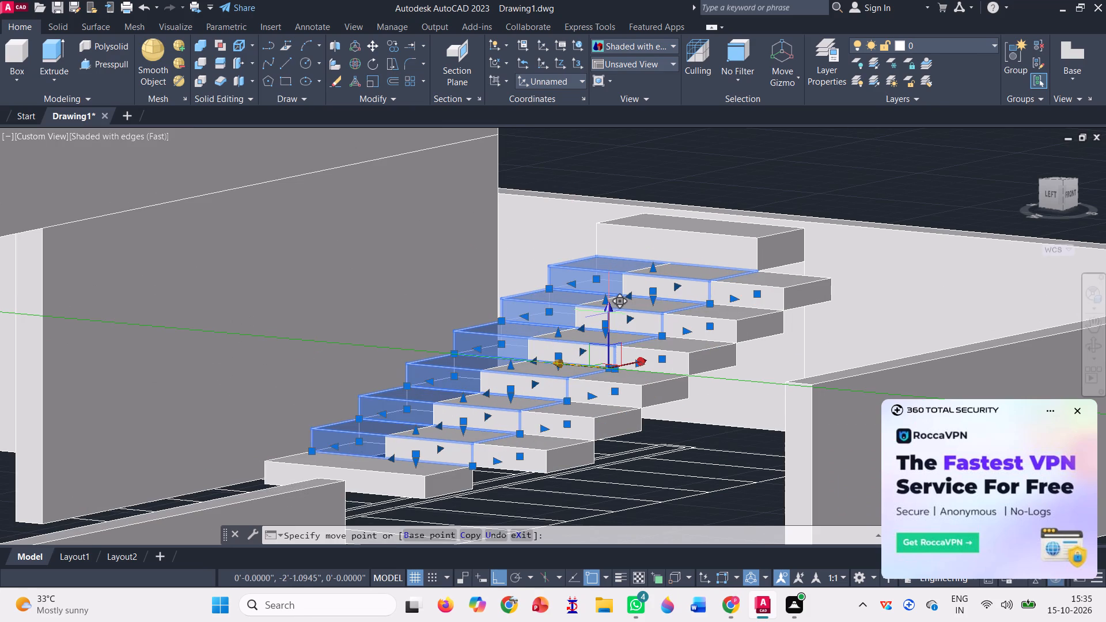
key(Escape)
key(Delete)
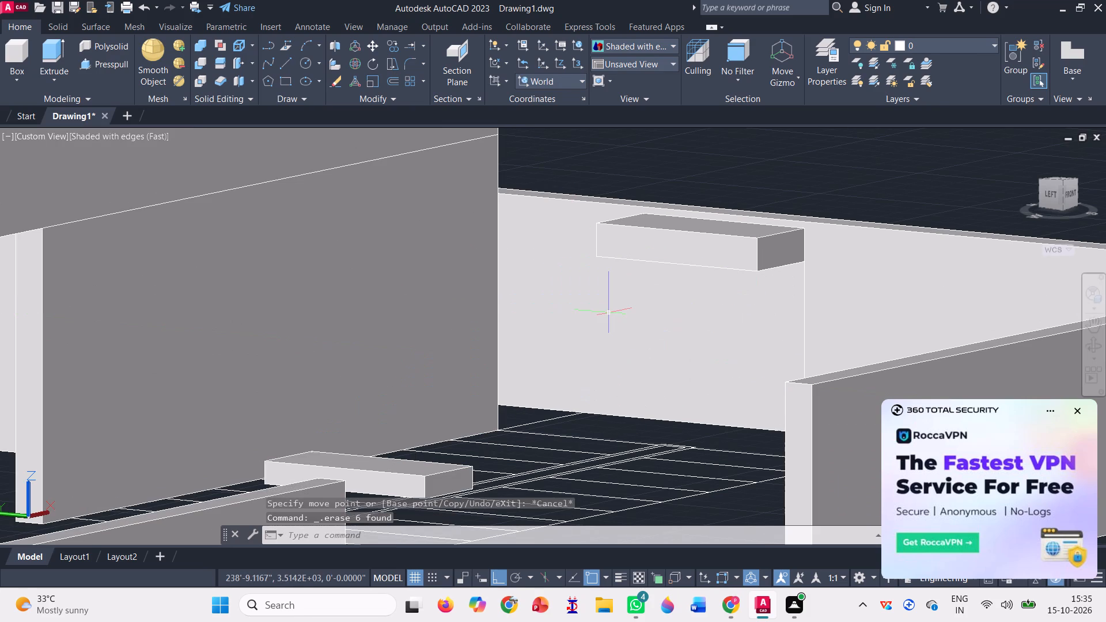
click(378, 473)
key(Delete)
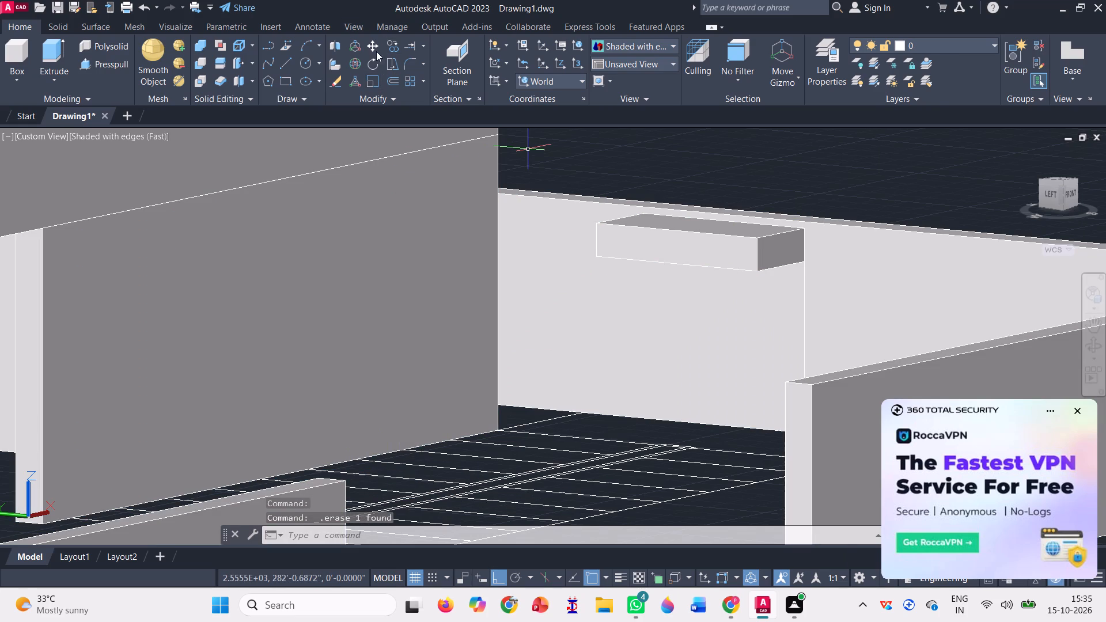
Copy the thick top step from its upper rear corner onto successive lower front corners, adding the first three lower steps.
click(389, 44)
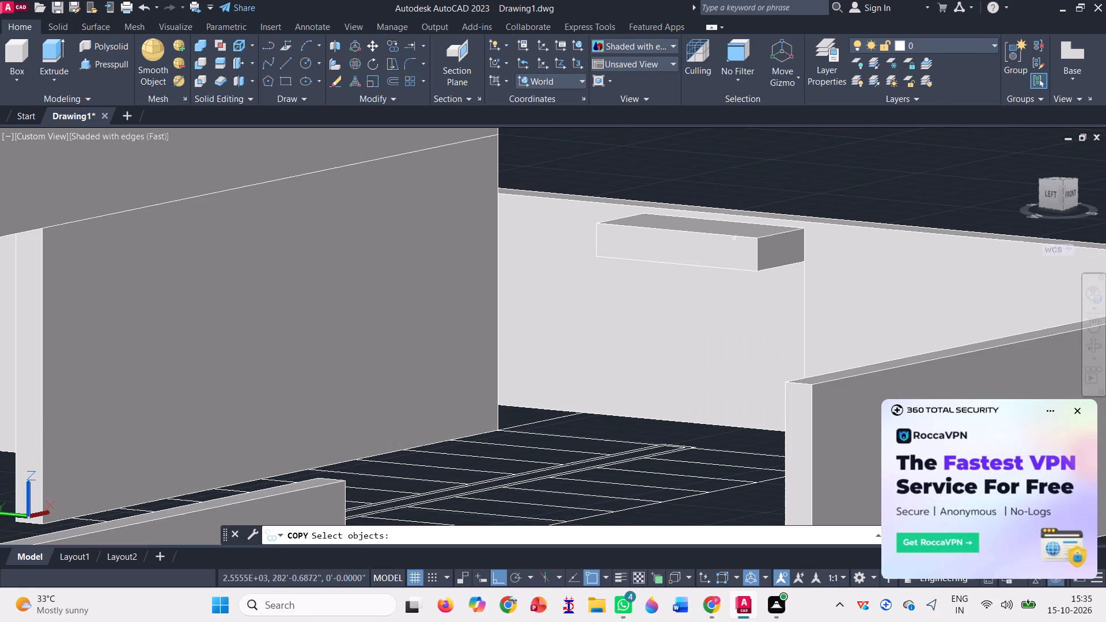
scroll(768, 261, up, 2)
click(779, 242)
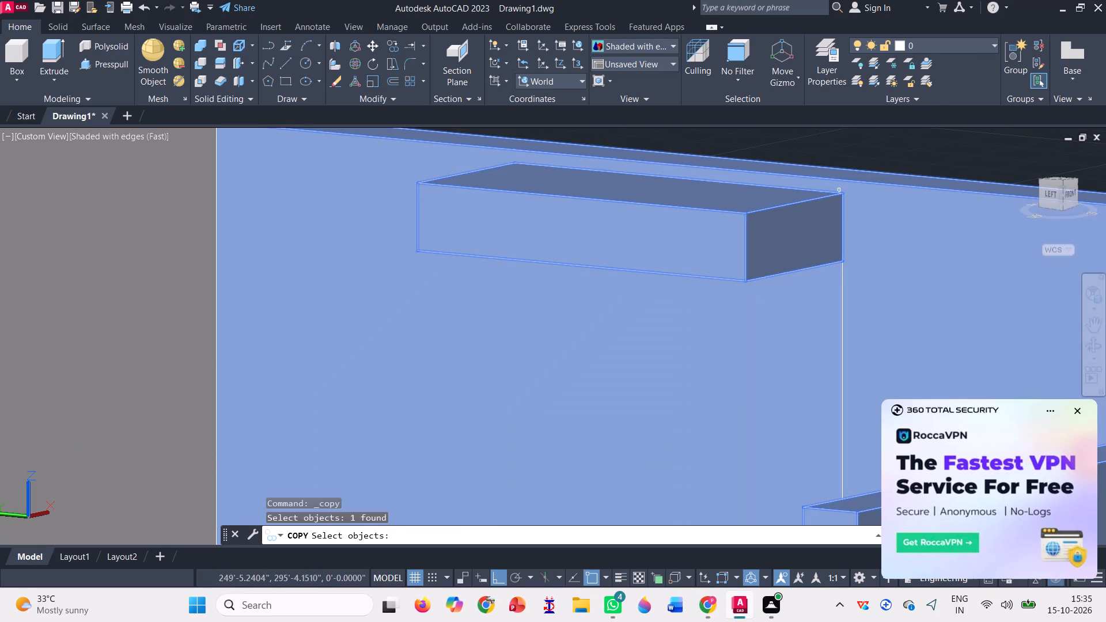
key(space)
click(841, 192)
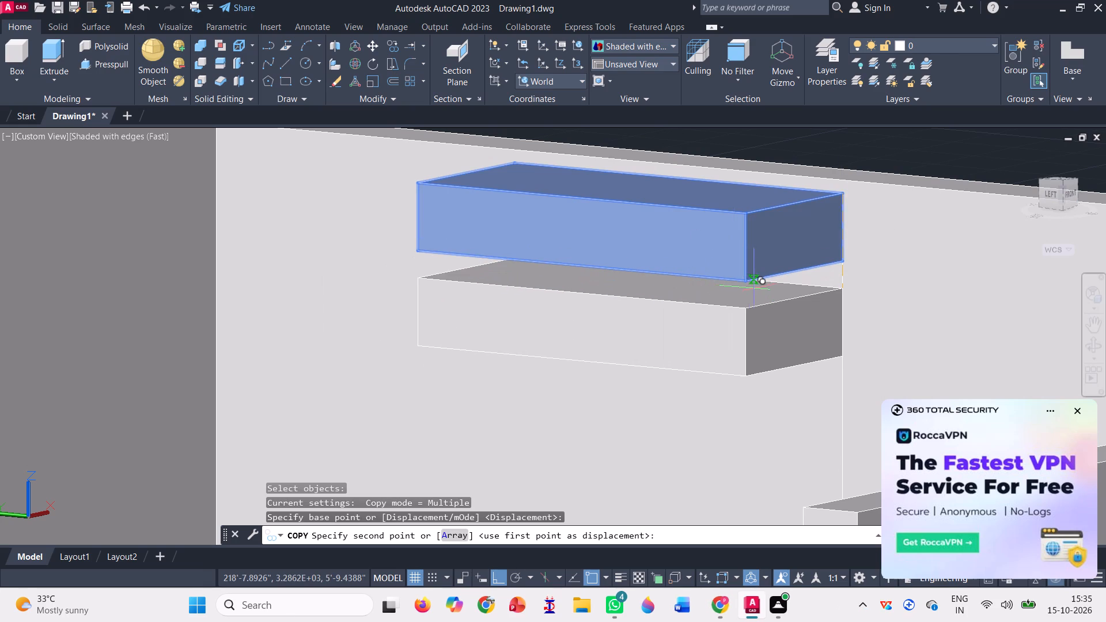
key(F8)
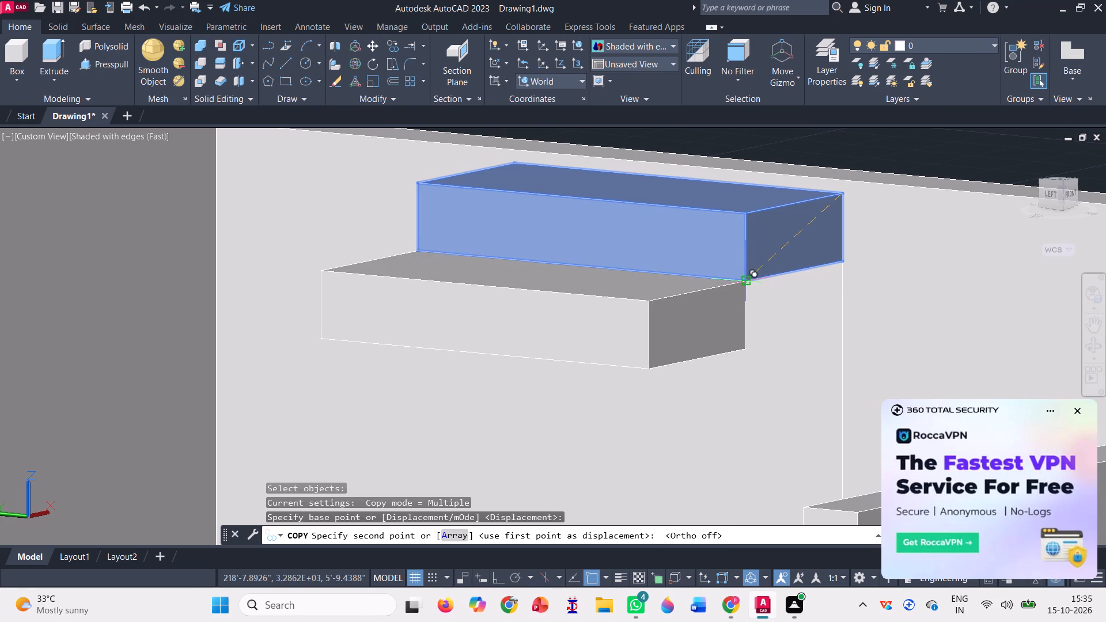
click(741, 281)
scroll(703, 227, down, 1)
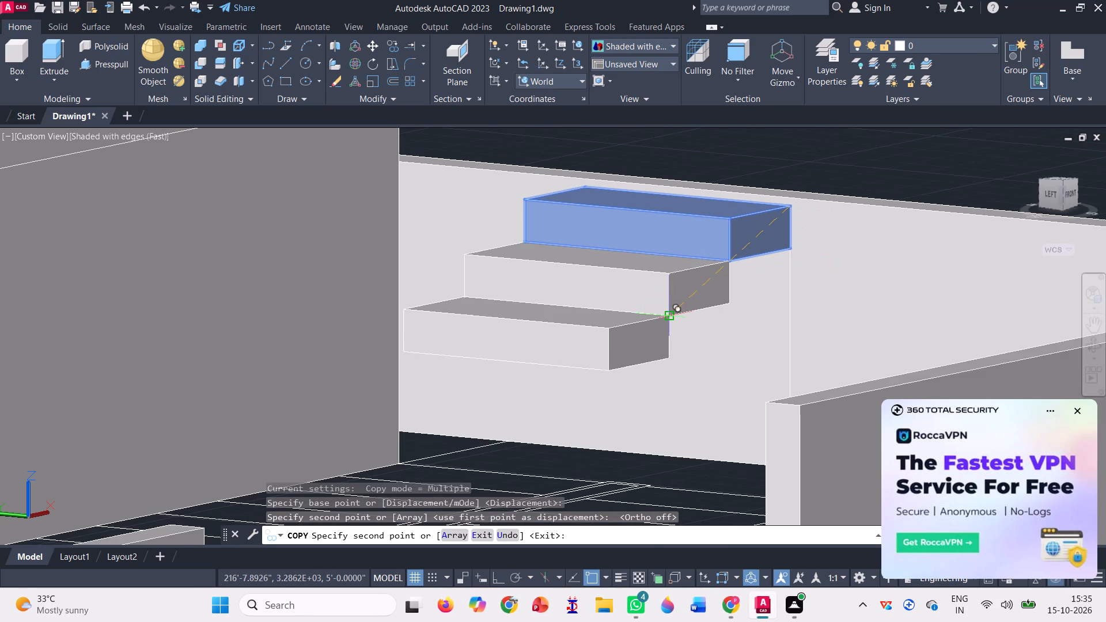
click(667, 311)
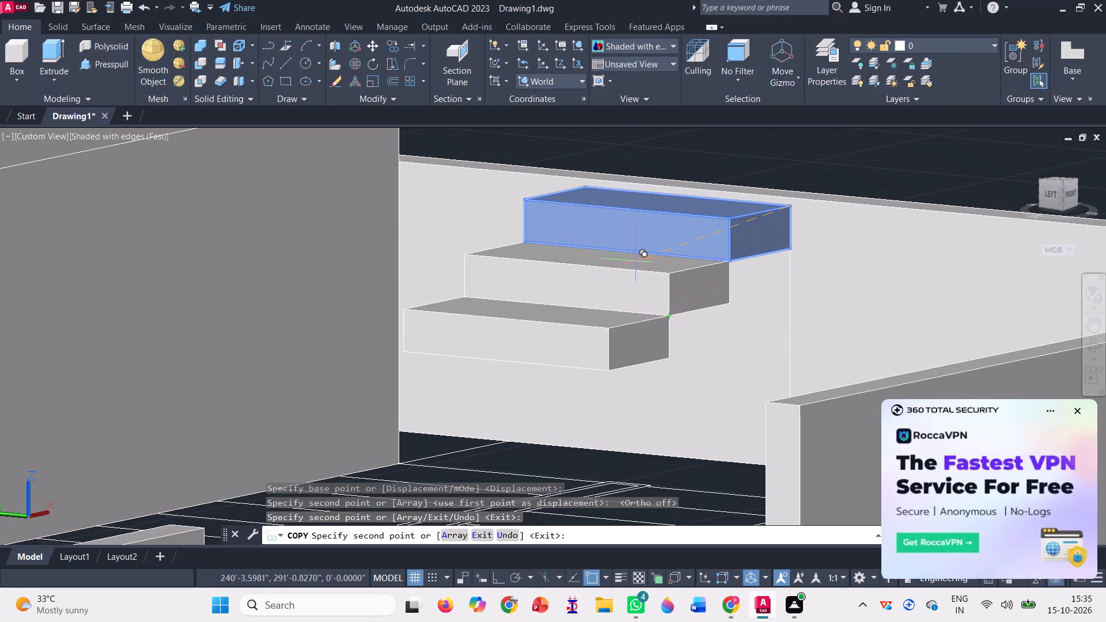
scroll(622, 245, down, 1)
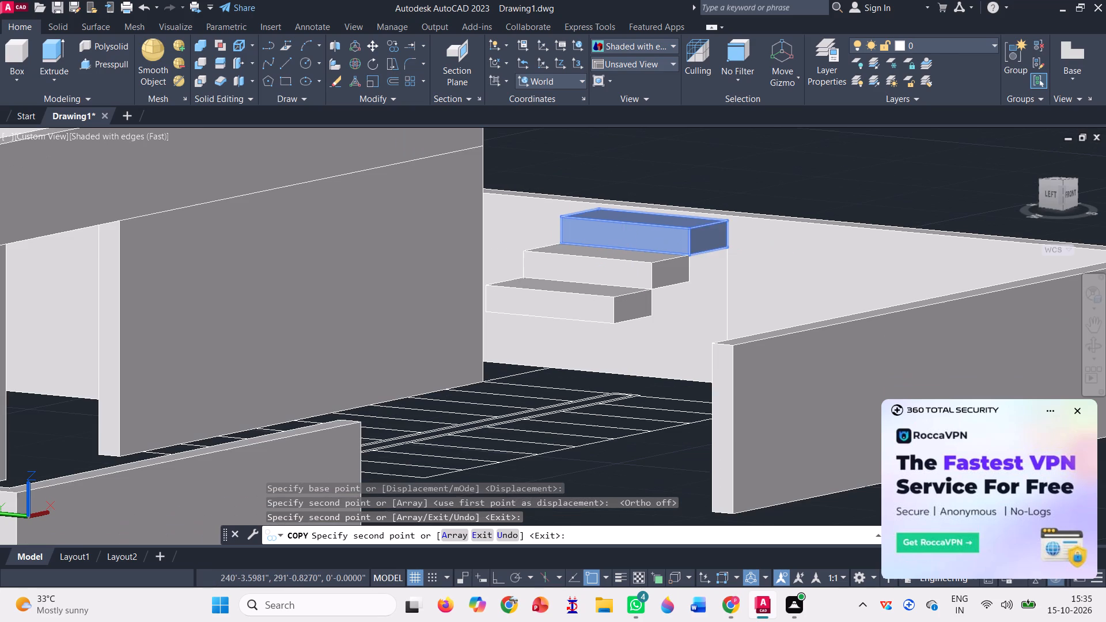
scroll(613, 329, up, 3)
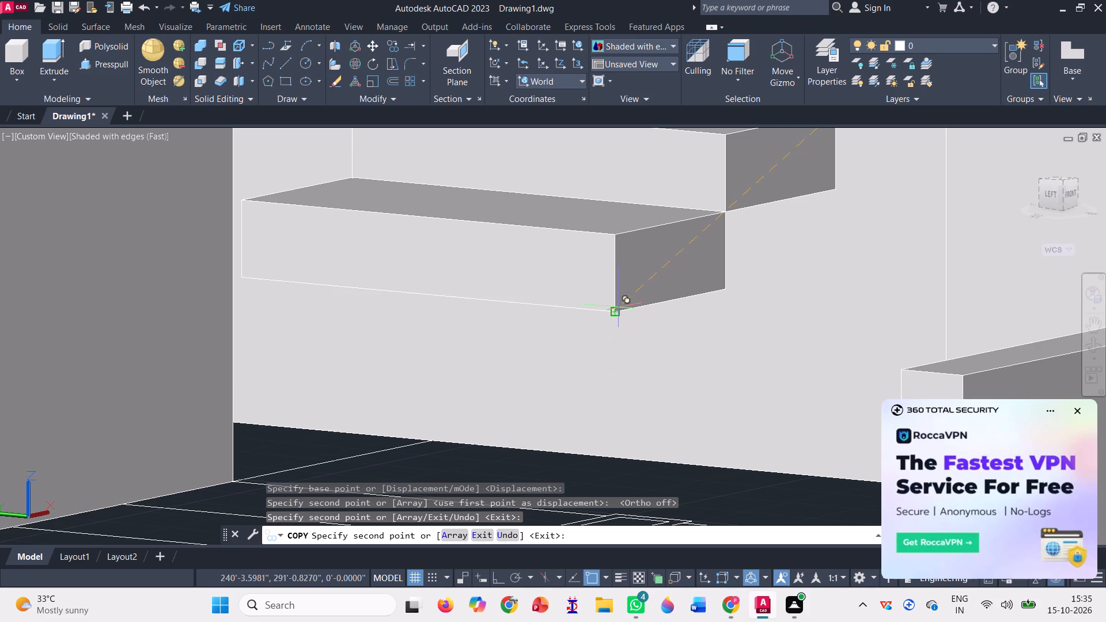
click(615, 311)
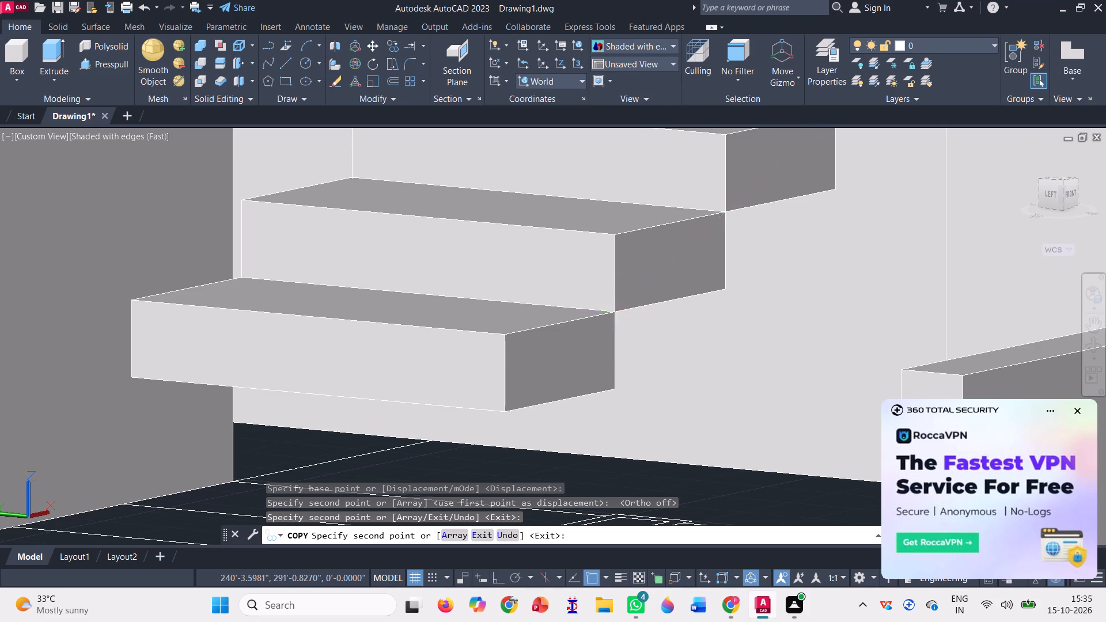
Continue the same corner-to-corner copying down the flight to add three more steps, then finish the copy.
scroll(600, 207, down, 1)
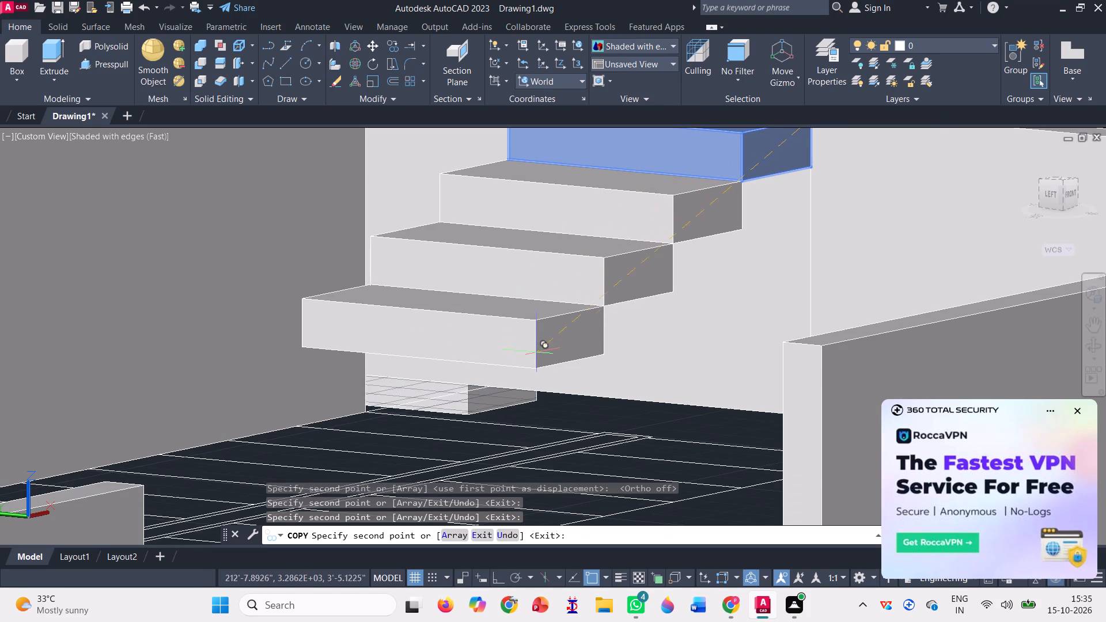
click(535, 365)
scroll(528, 286, down, 2)
scroll(508, 365, up, 1)
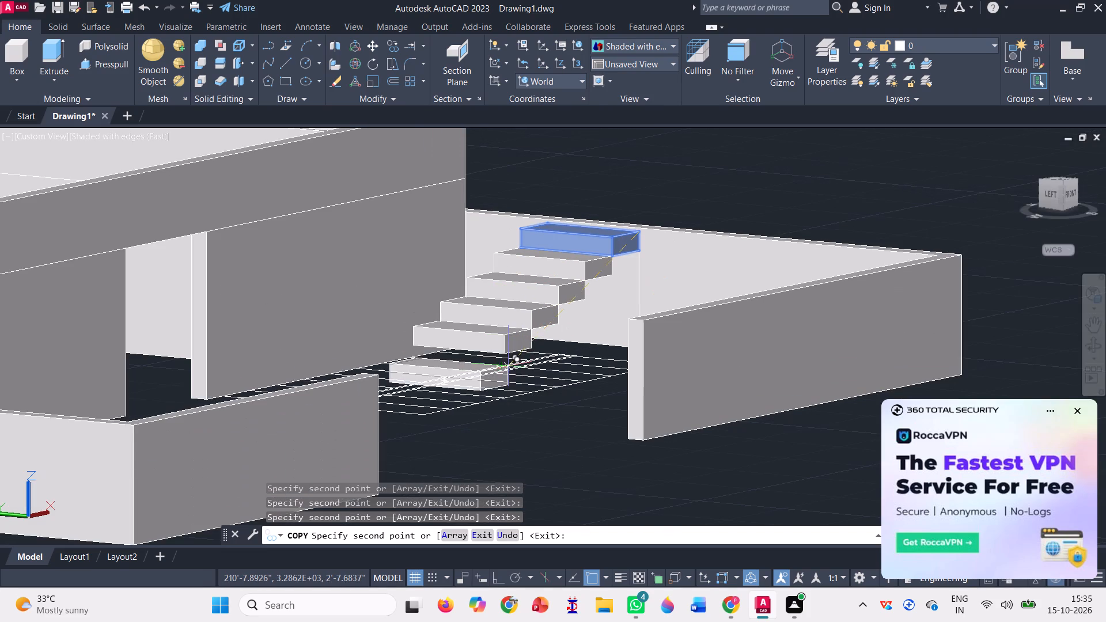
scroll(508, 365, up, 1)
click(504, 336)
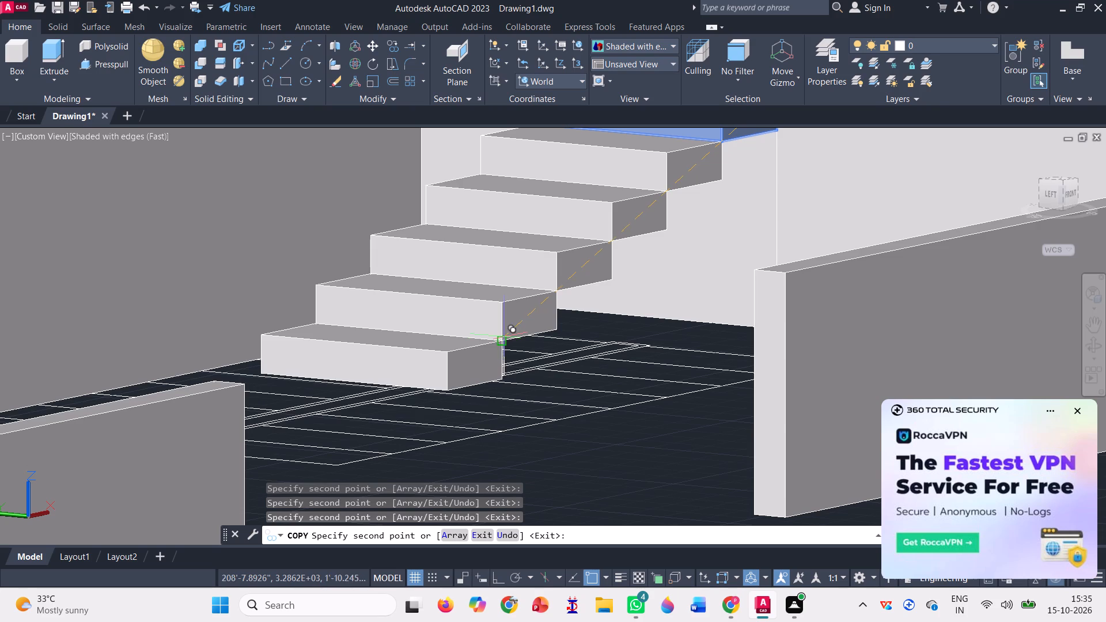
click(451, 387)
scroll(442, 401, down, 1)
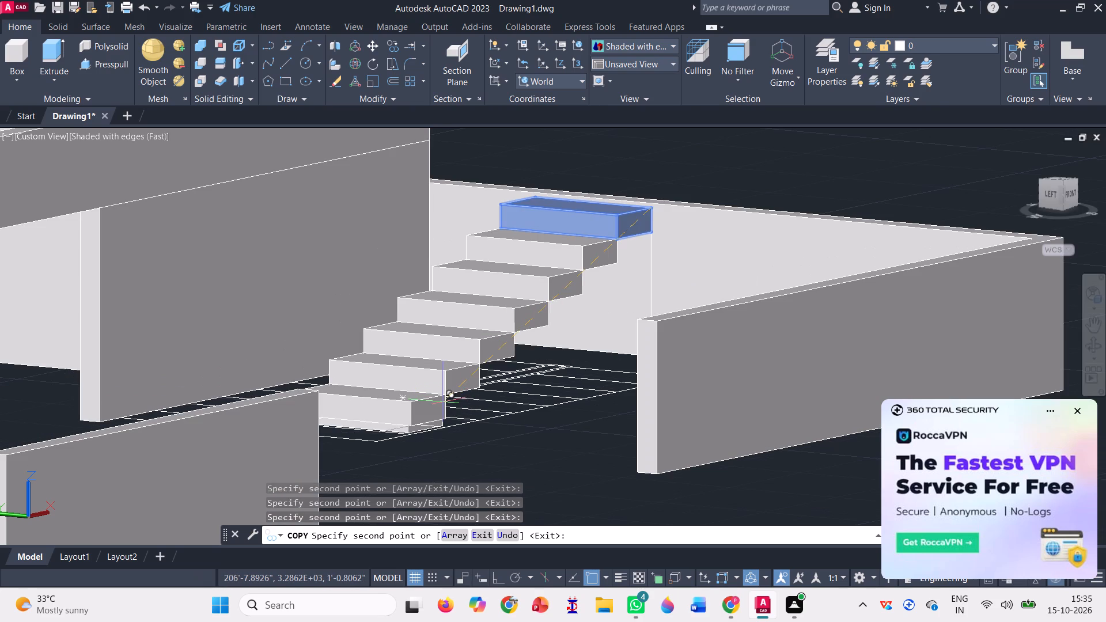
key(space)
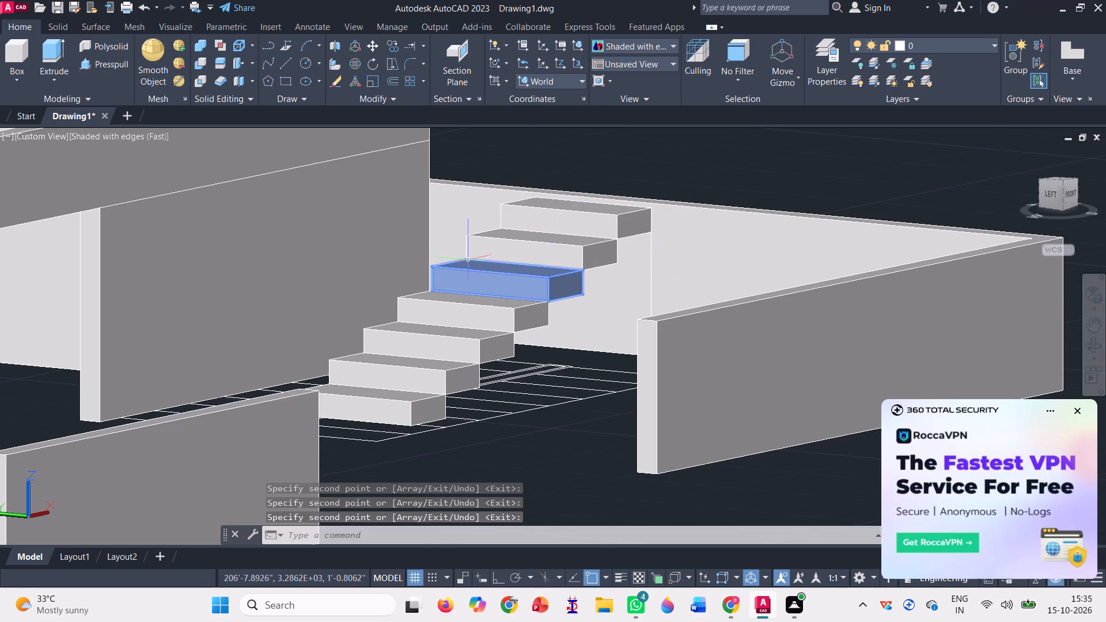
Move all seven steps straight down until the lowest step's bottom front corner meets the staircase plan's outer edge.
click(375, 44)
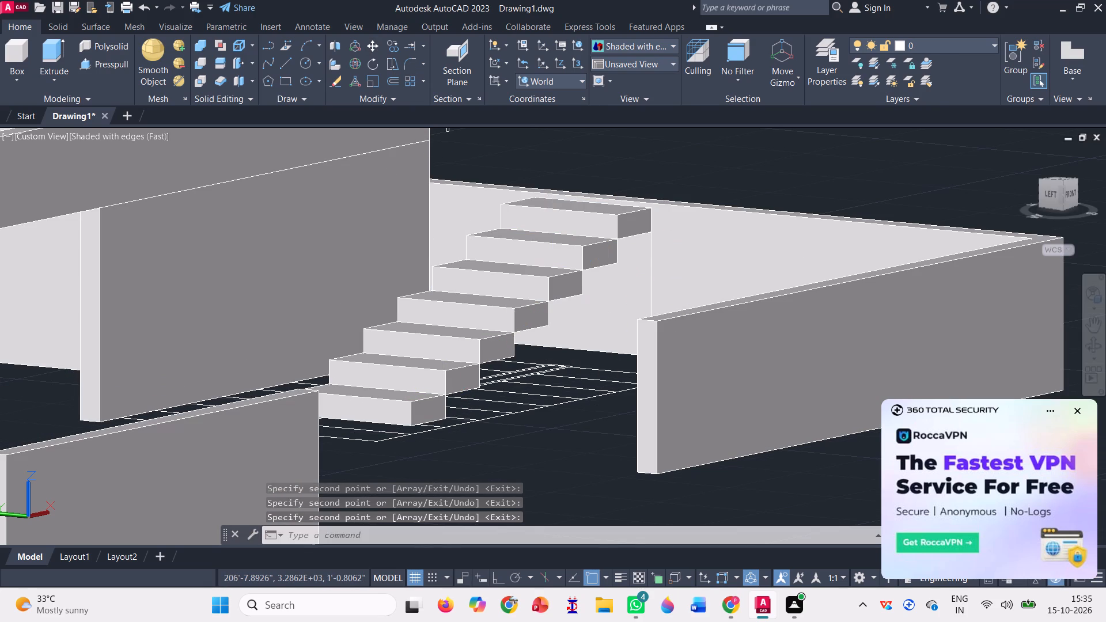
click(379, 396)
click(405, 352)
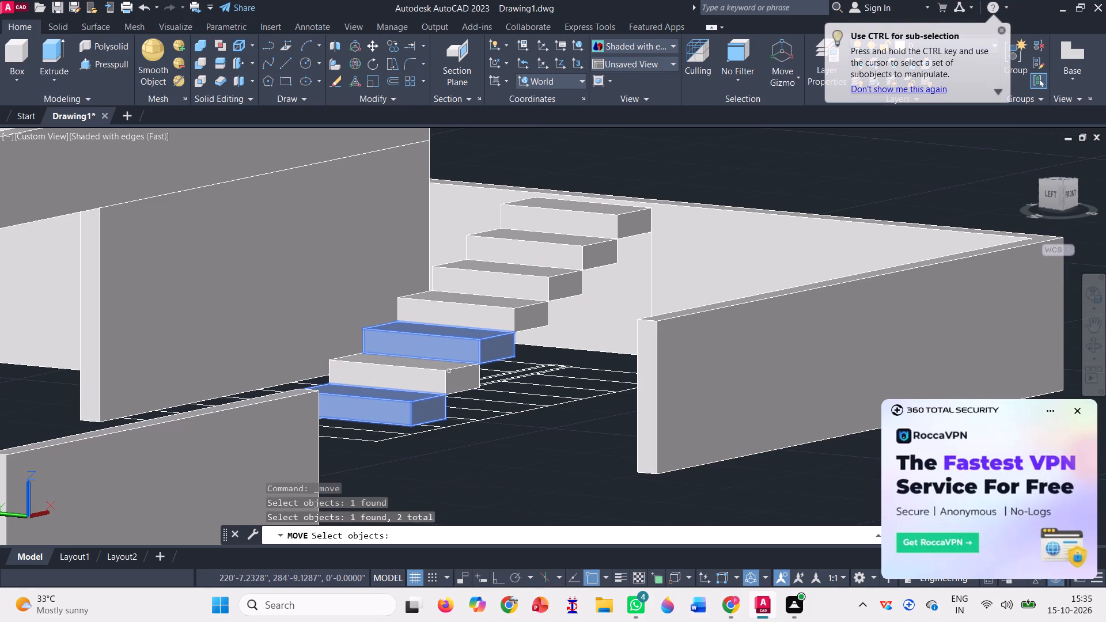
click(443, 376)
click(487, 302)
click(533, 264)
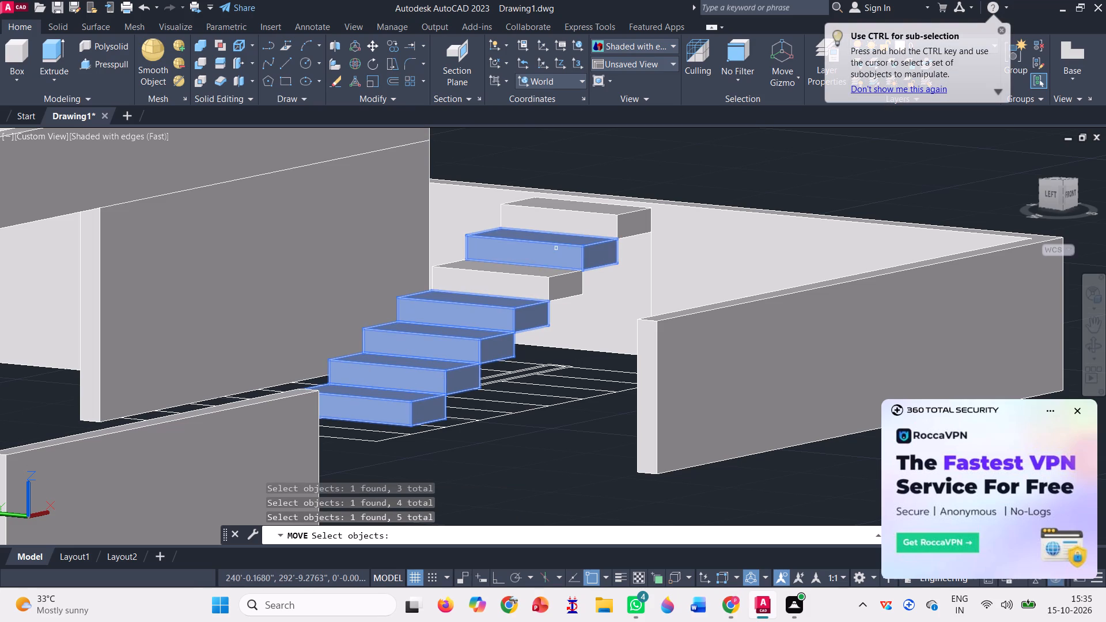
click(543, 273)
click(607, 215)
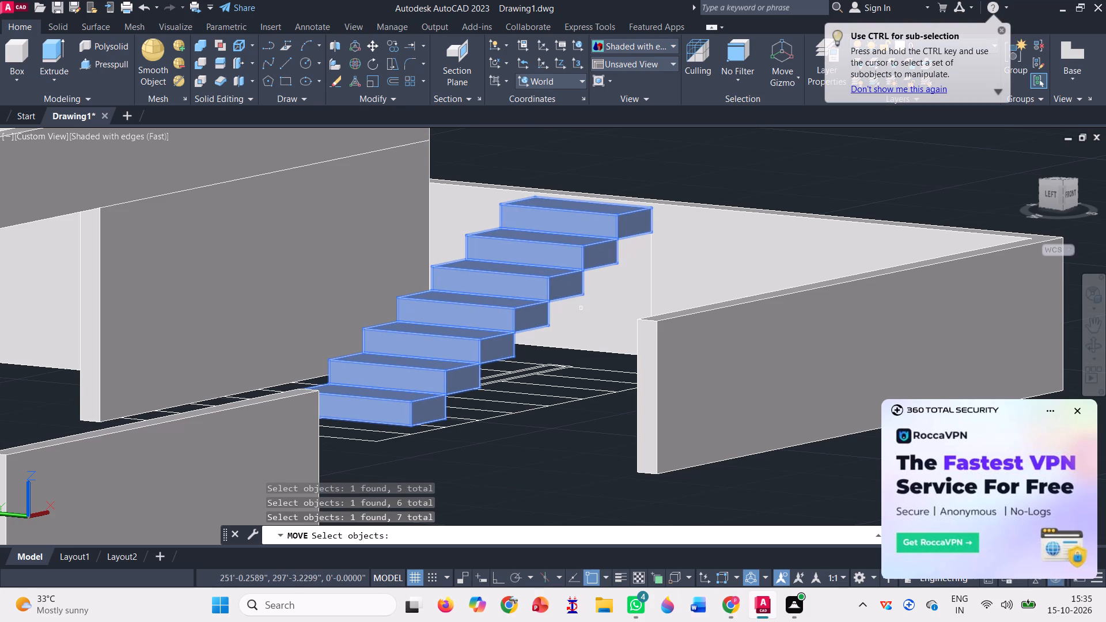
key(space)
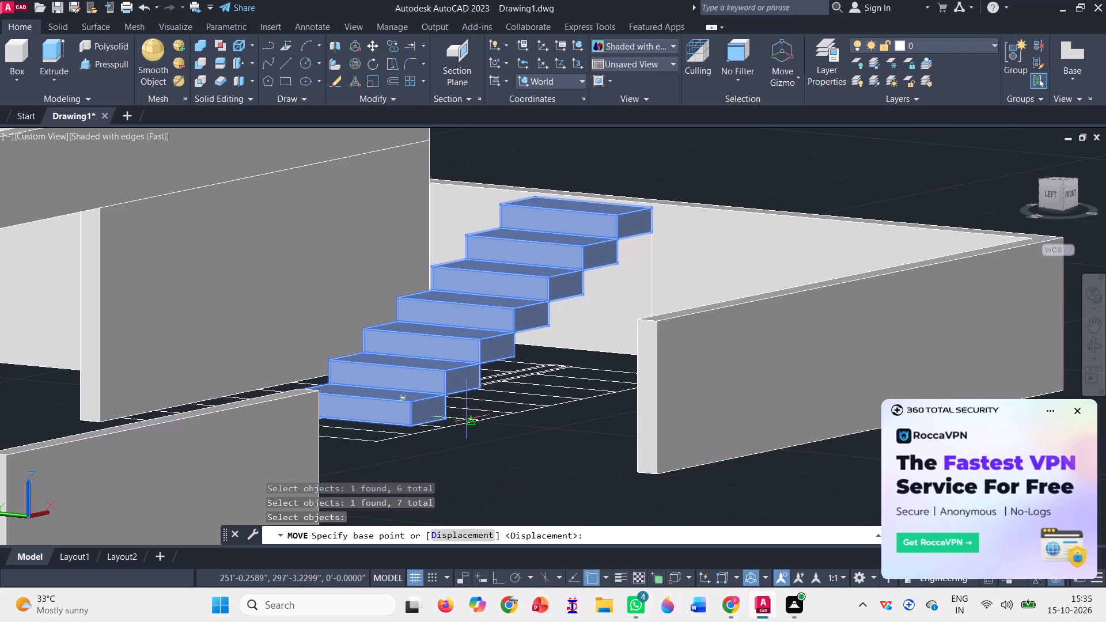
scroll(466, 419, up, 2)
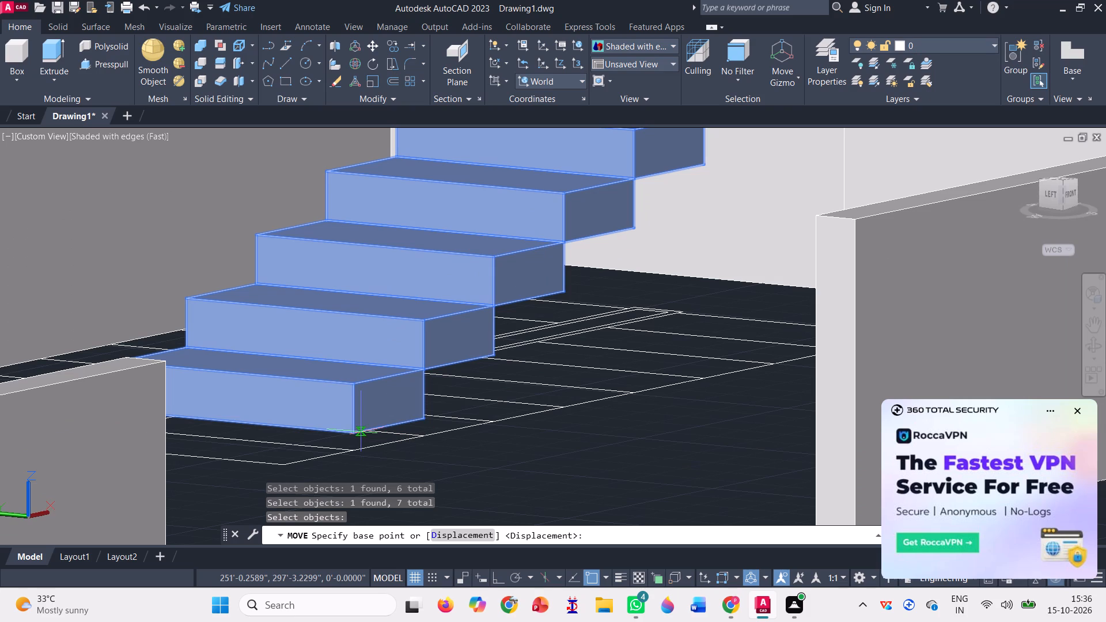
click(356, 430)
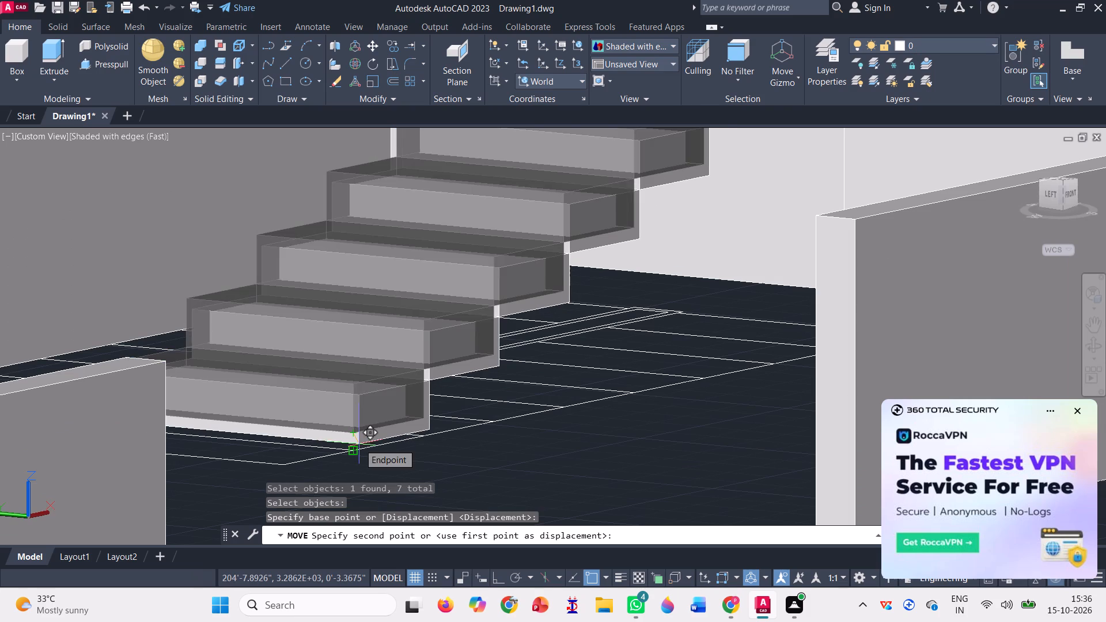
key(F8)
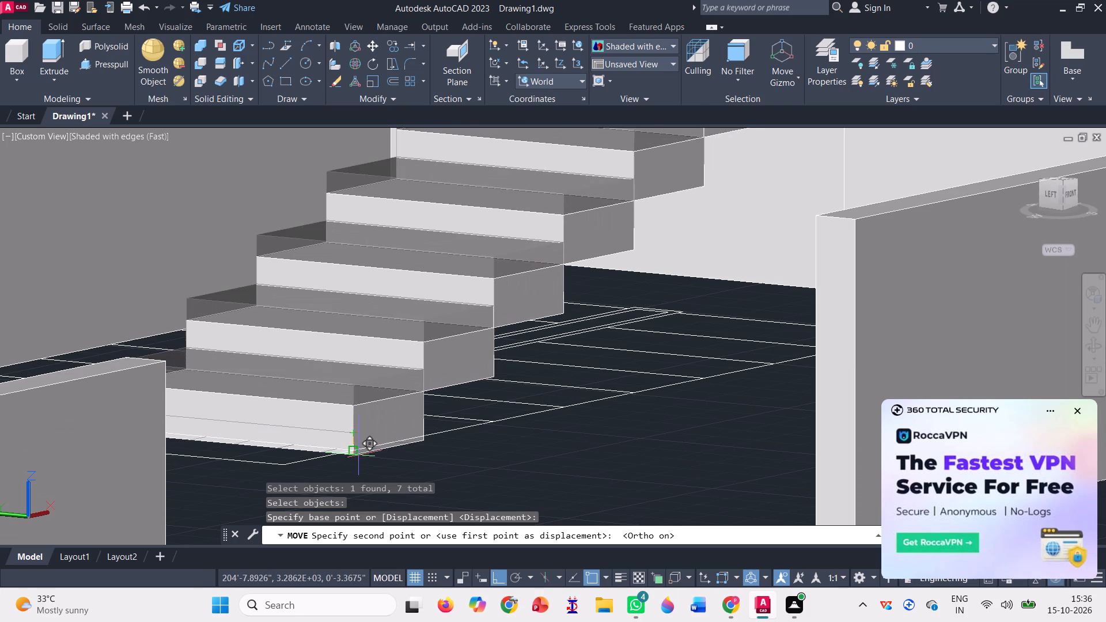
scroll(351, 450, up, 2)
click(351, 449)
scroll(427, 438, down, 3)
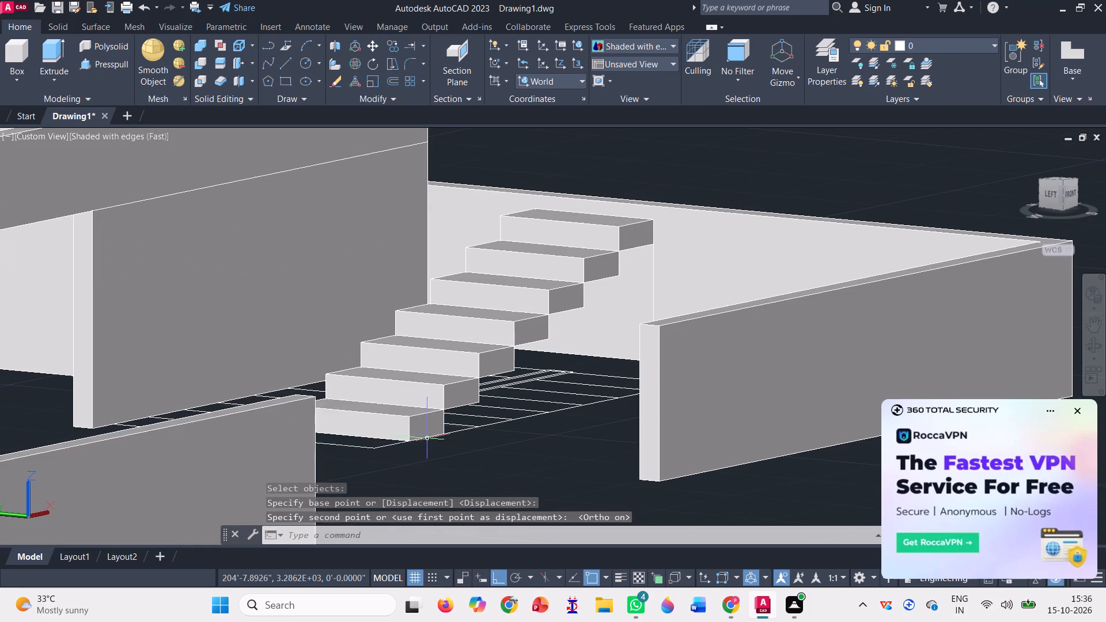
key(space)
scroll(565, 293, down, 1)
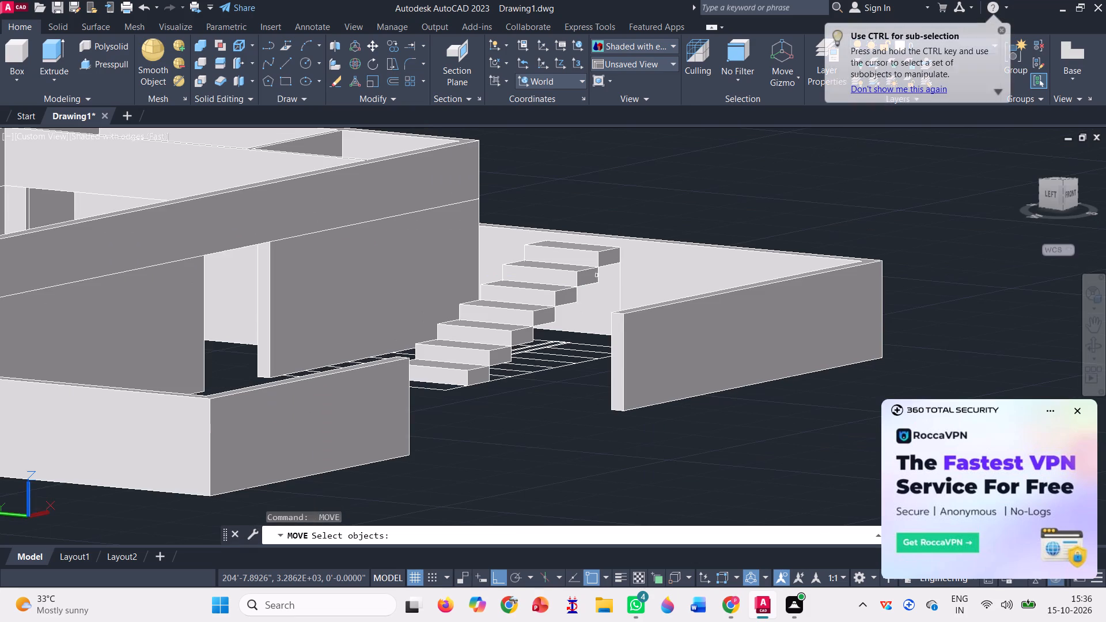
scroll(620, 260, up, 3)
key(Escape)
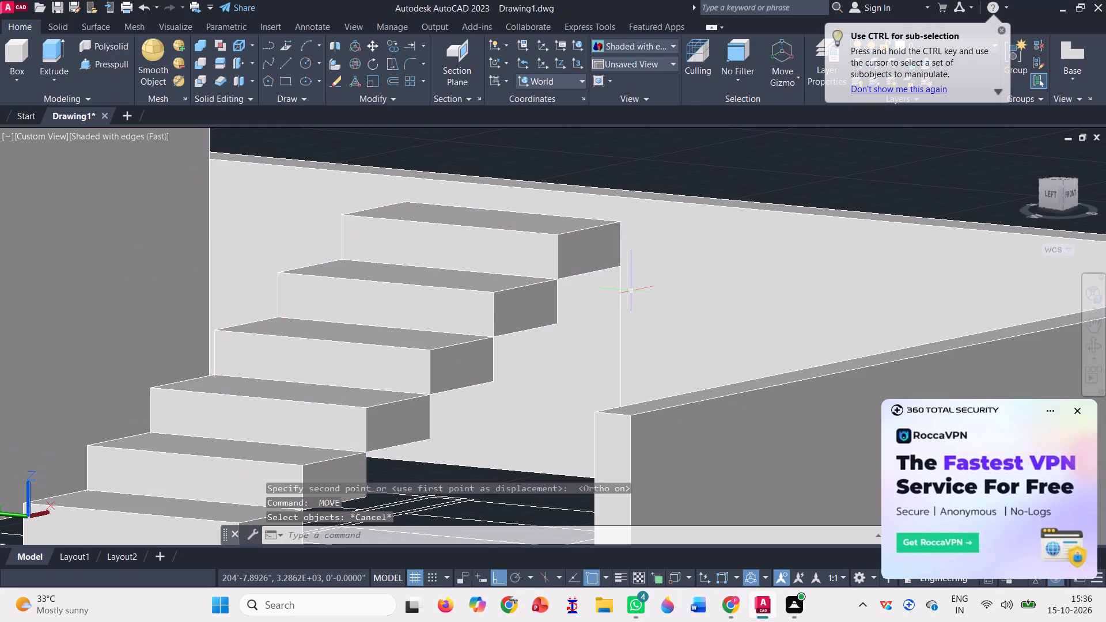
Erase the vertical line below the highest step.
click(620, 295)
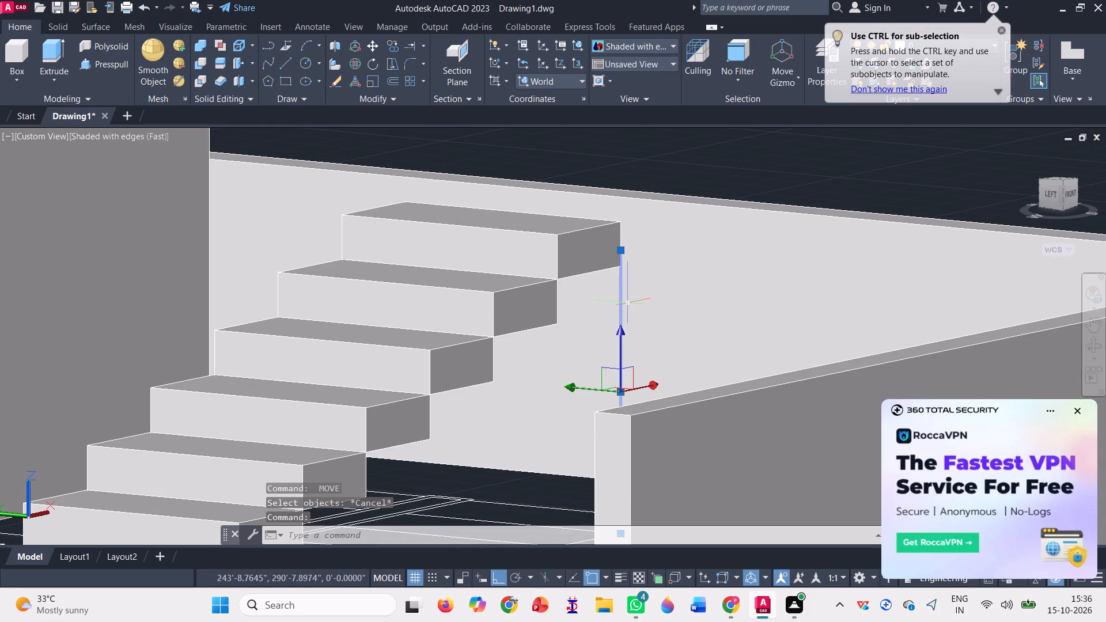
key(Delete)
Presspull the landing area between the staircase plan's treads and the boundary wall upward by 5'.
scroll(560, 318, down, 2)
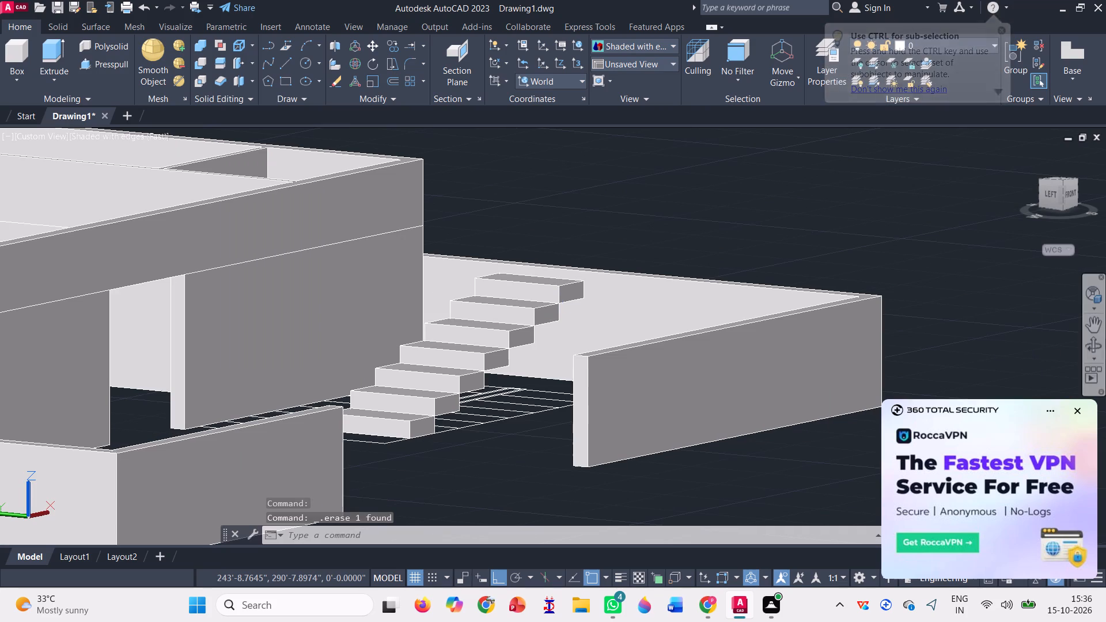
click(1094, 349)
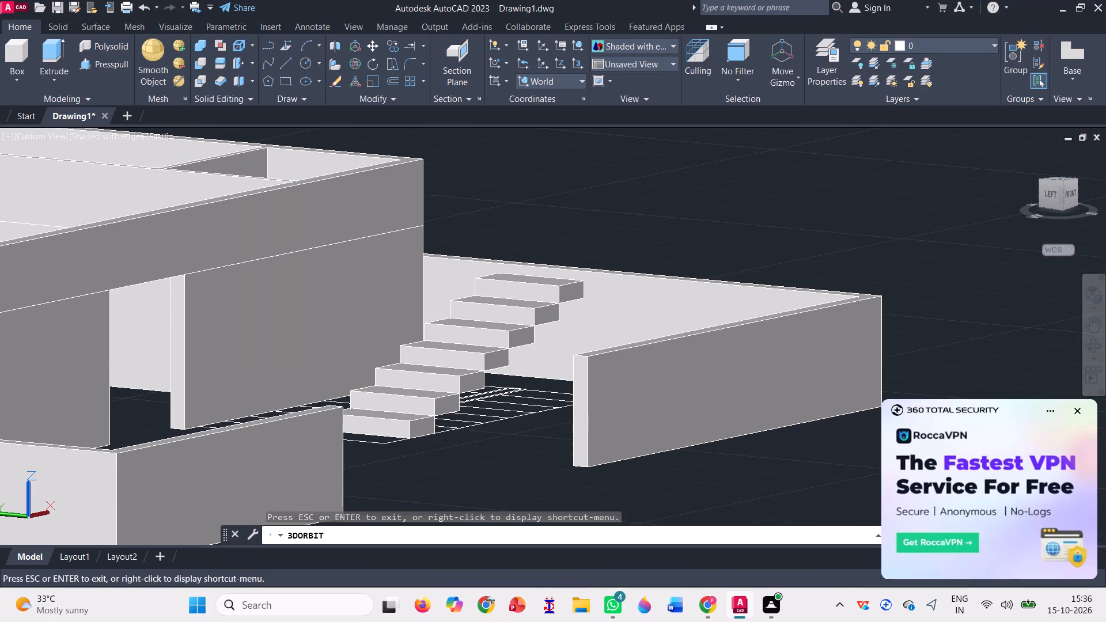
drag(743, 408, 626, 447)
drag(482, 442, 493, 420)
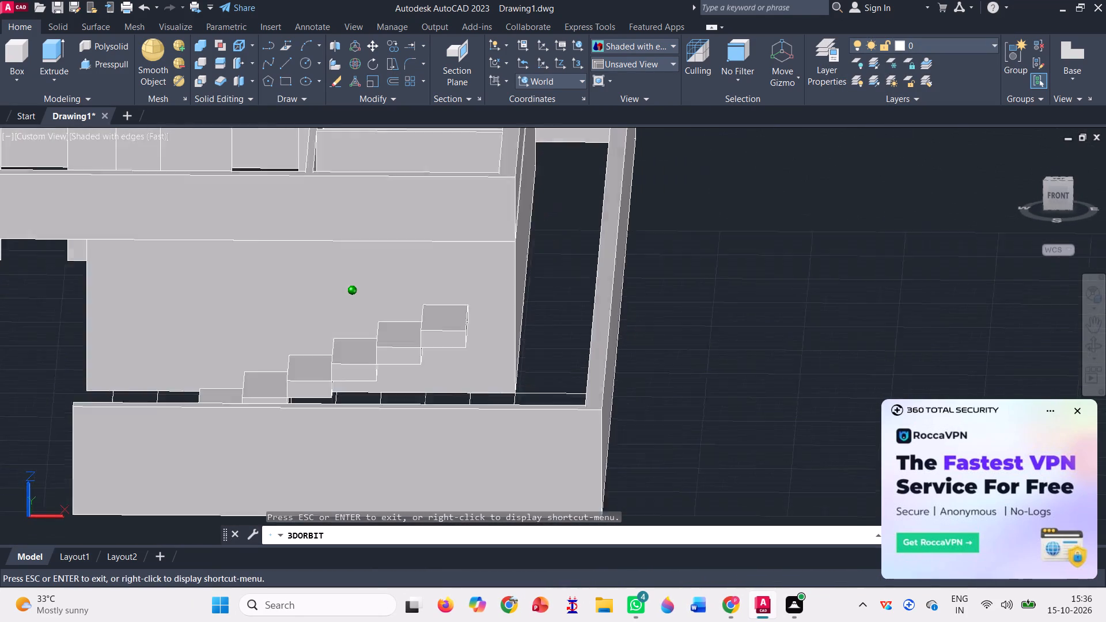
drag(493, 420, 503, 440)
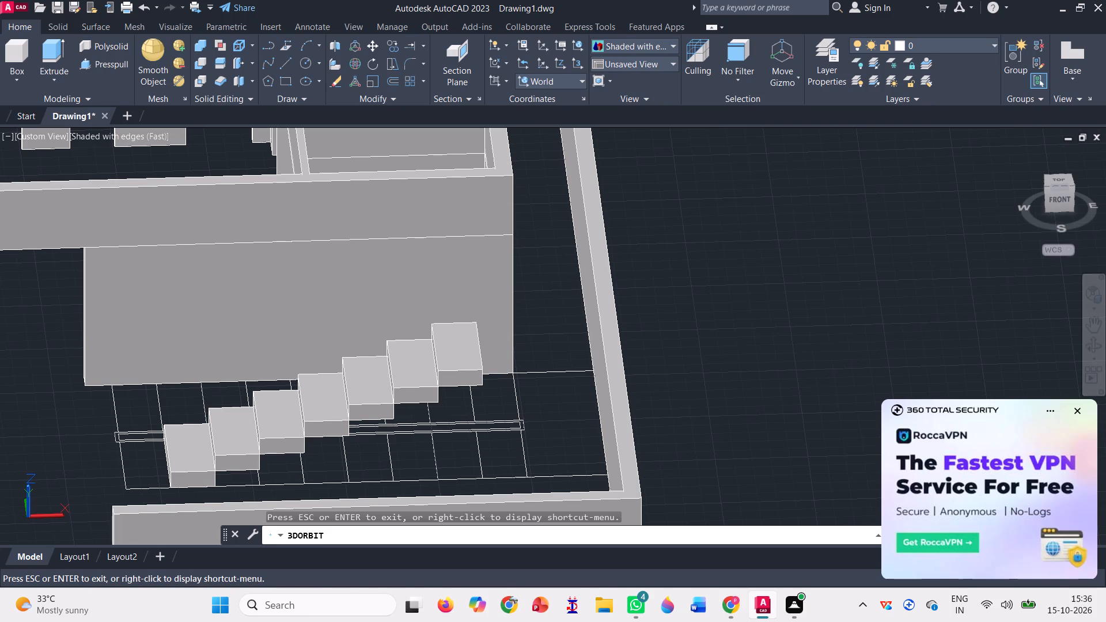
key(Escape)
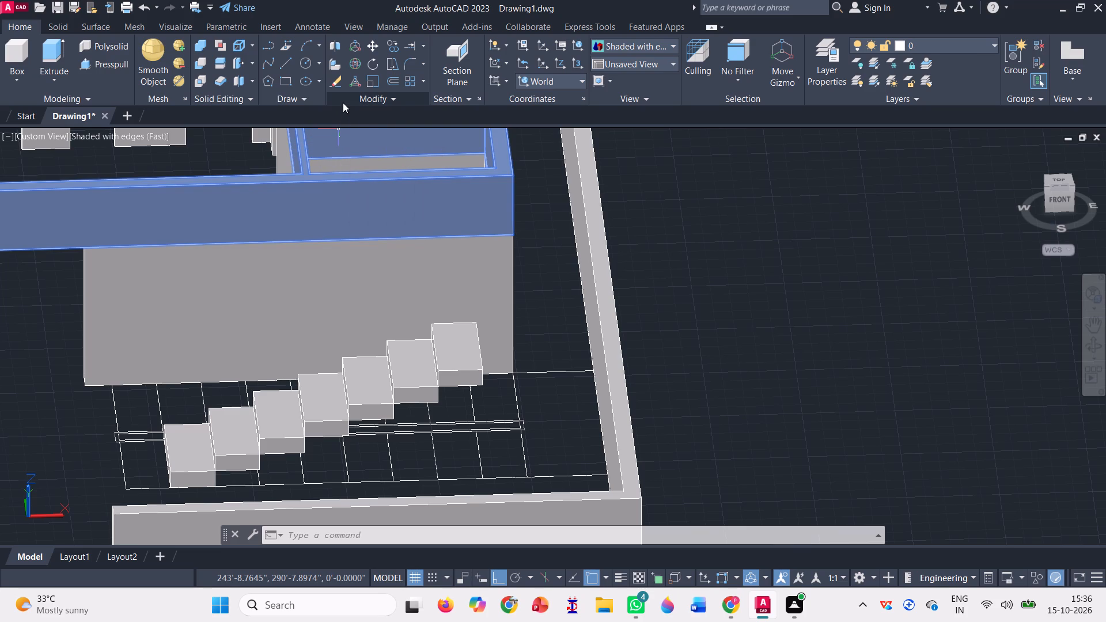
scroll(570, 308, down, 1)
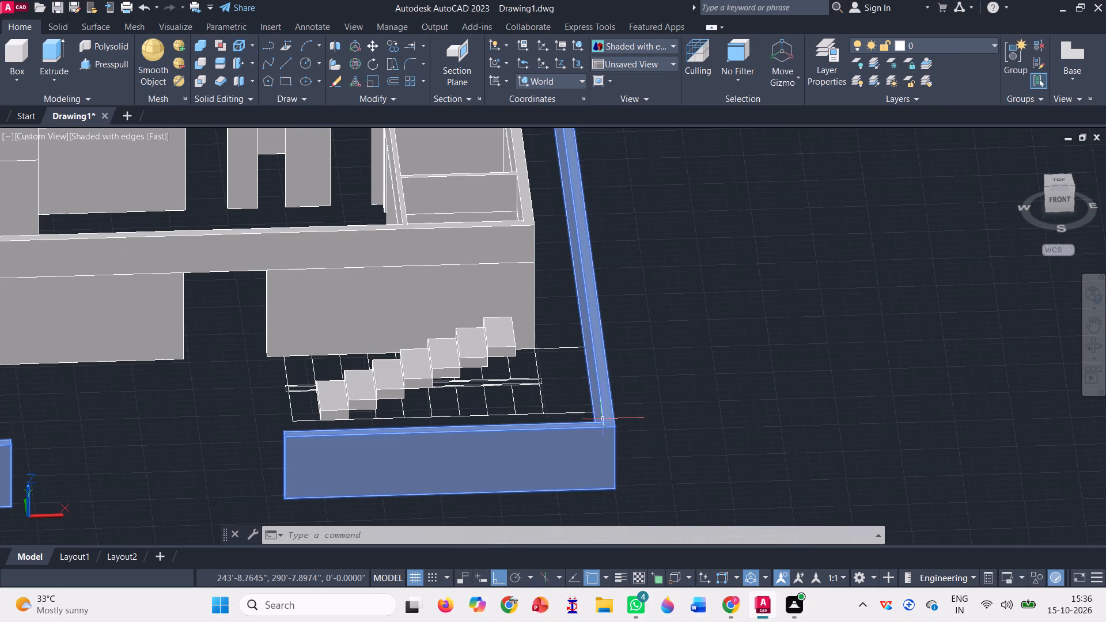
scroll(561, 368, up, 3)
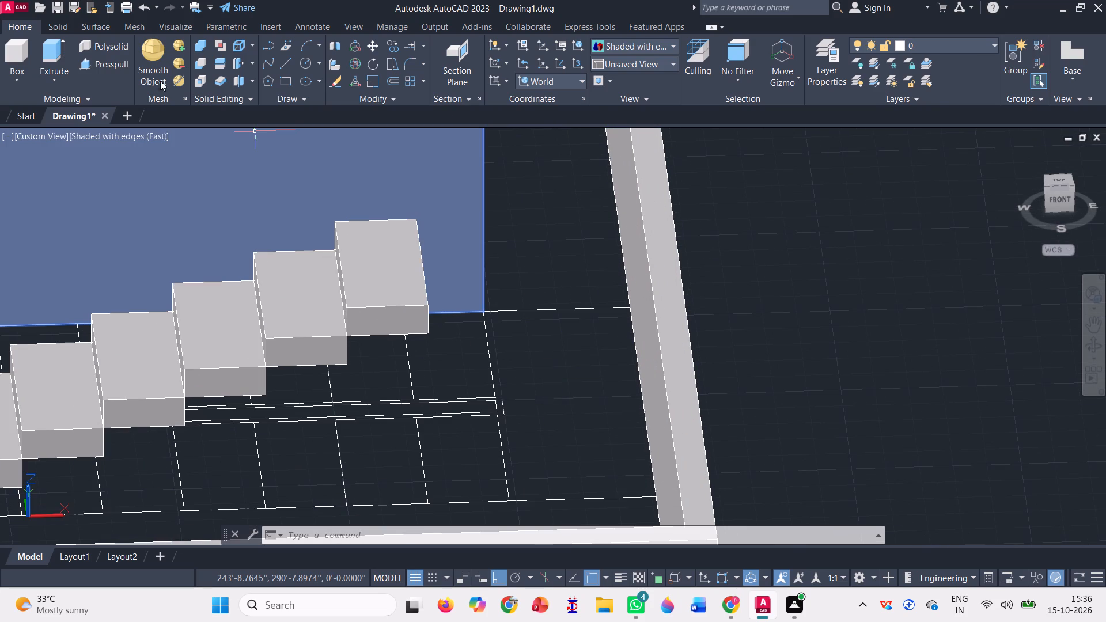
click(105, 65)
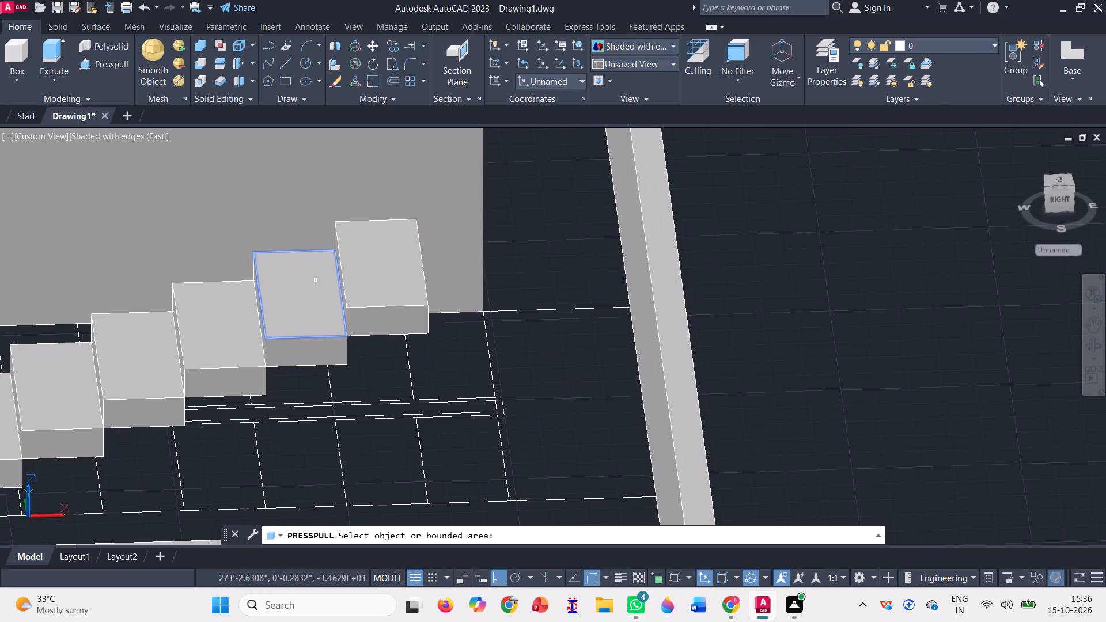
scroll(393, 290, down, 1)
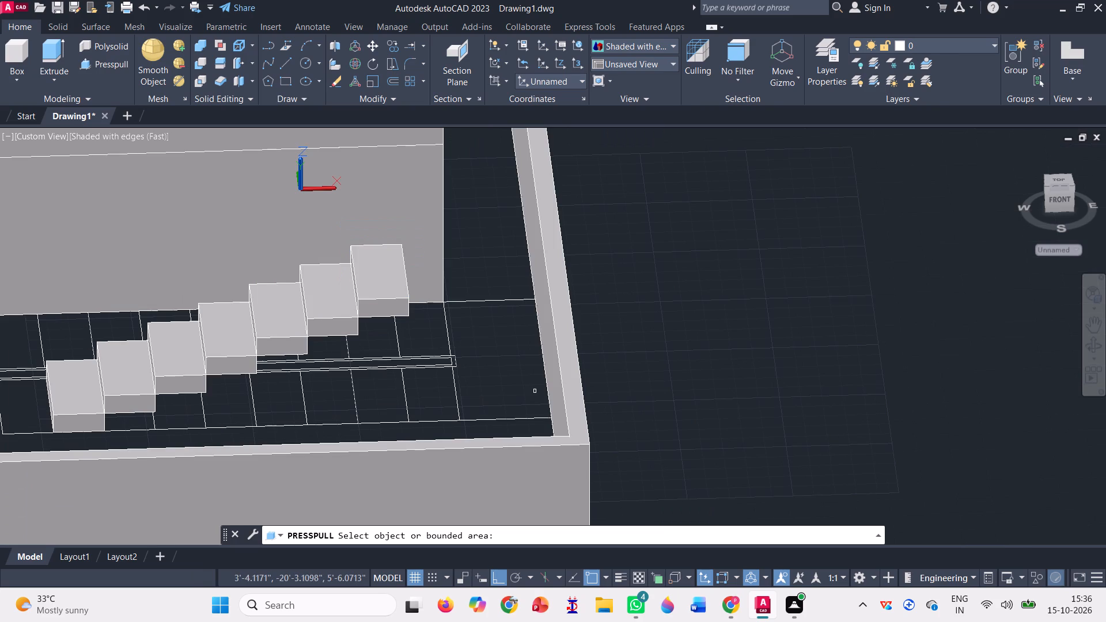
click(505, 365)
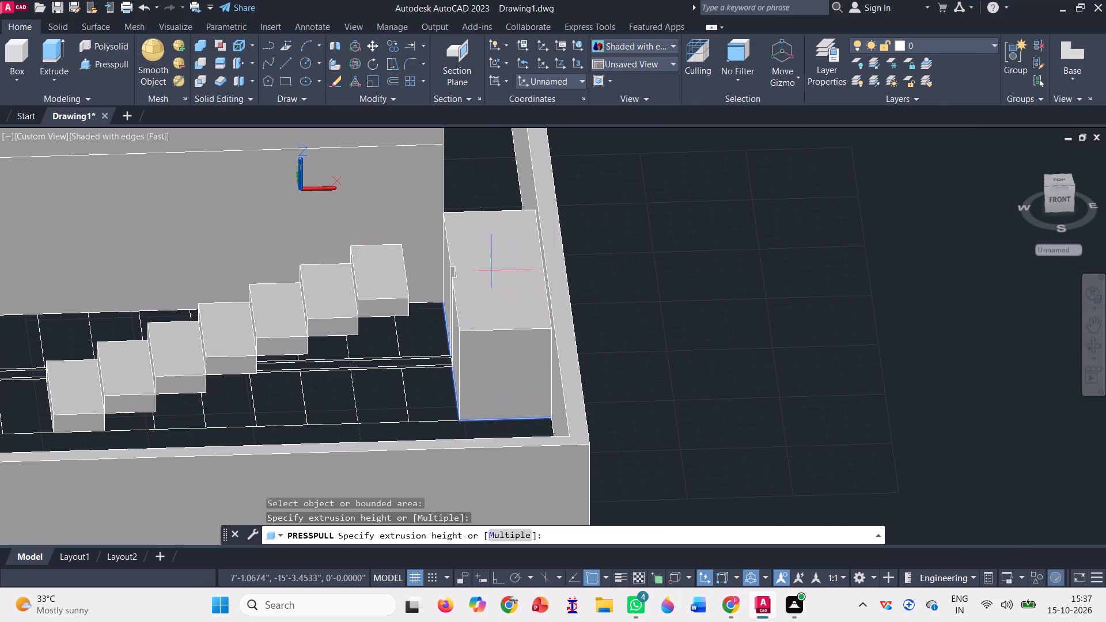
text(5')
key(Return)
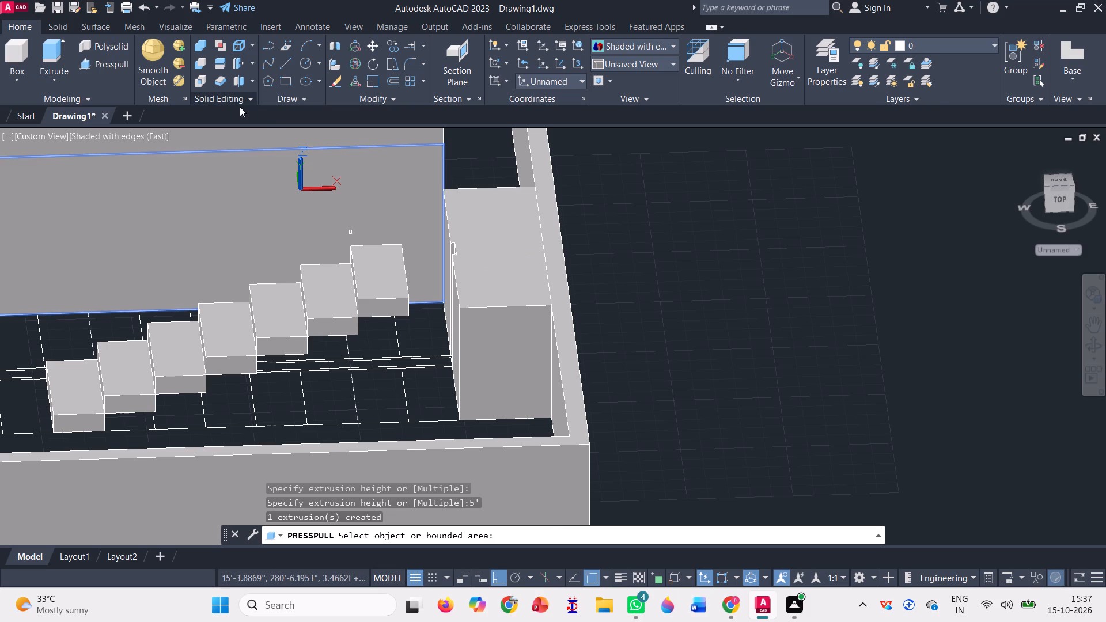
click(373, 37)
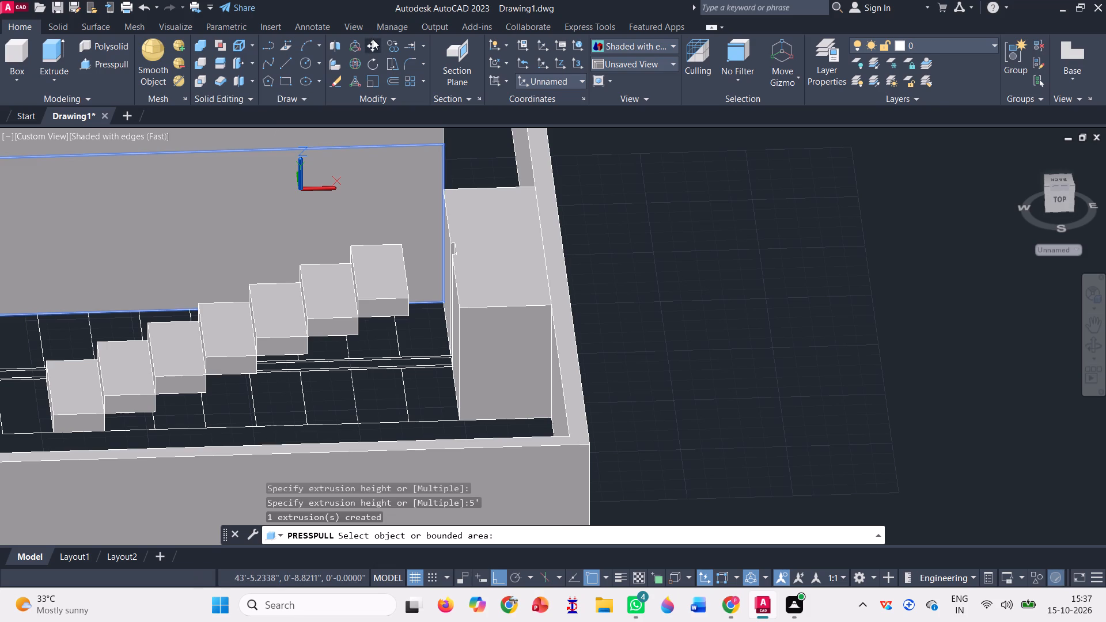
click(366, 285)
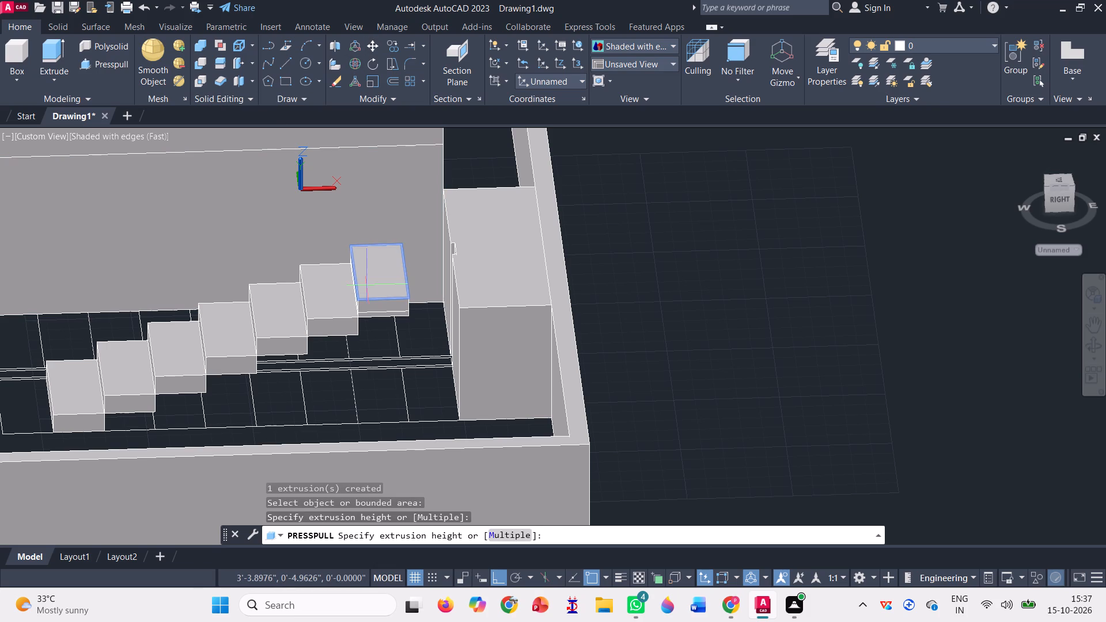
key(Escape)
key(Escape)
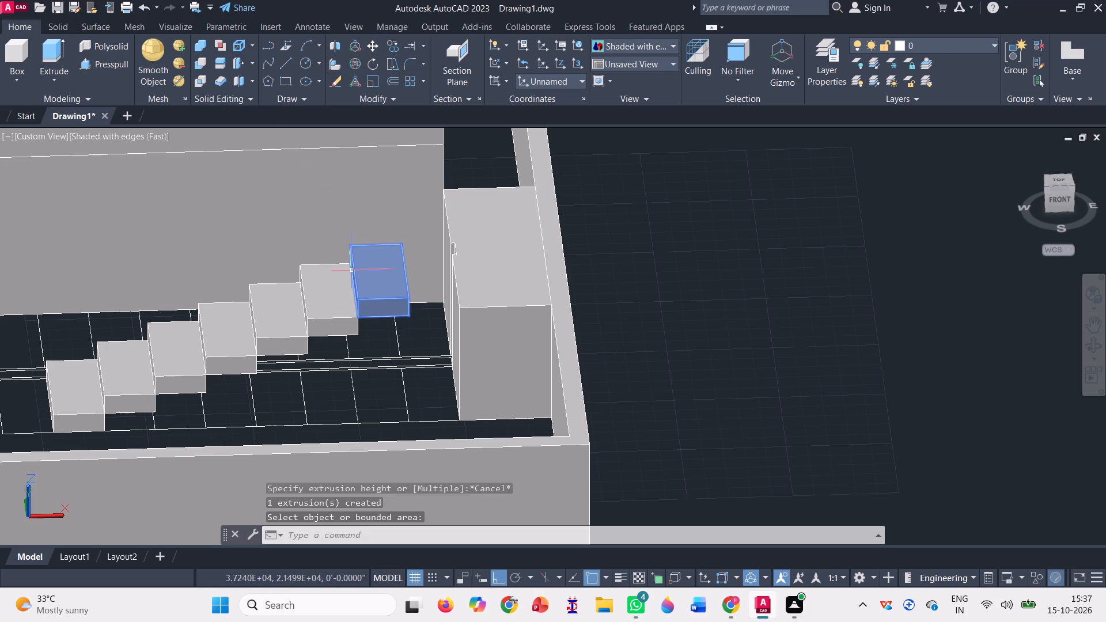
Move all seven steps from the top step's upper front corner facing the landing onto the landing block's adjoining upper front corner.
click(369, 46)
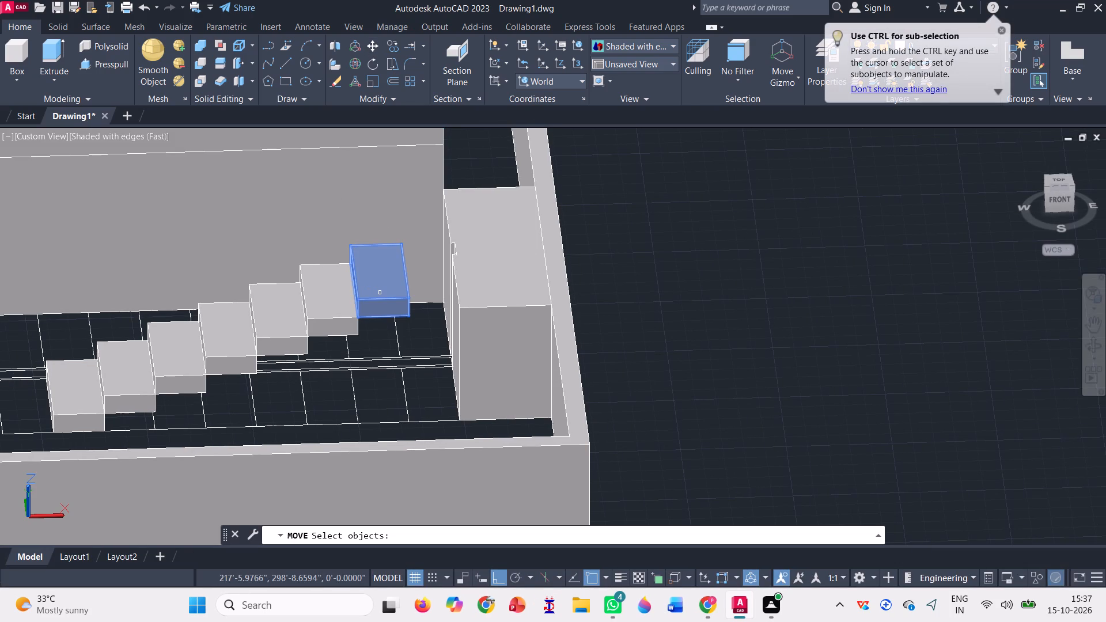
click(382, 280)
click(329, 311)
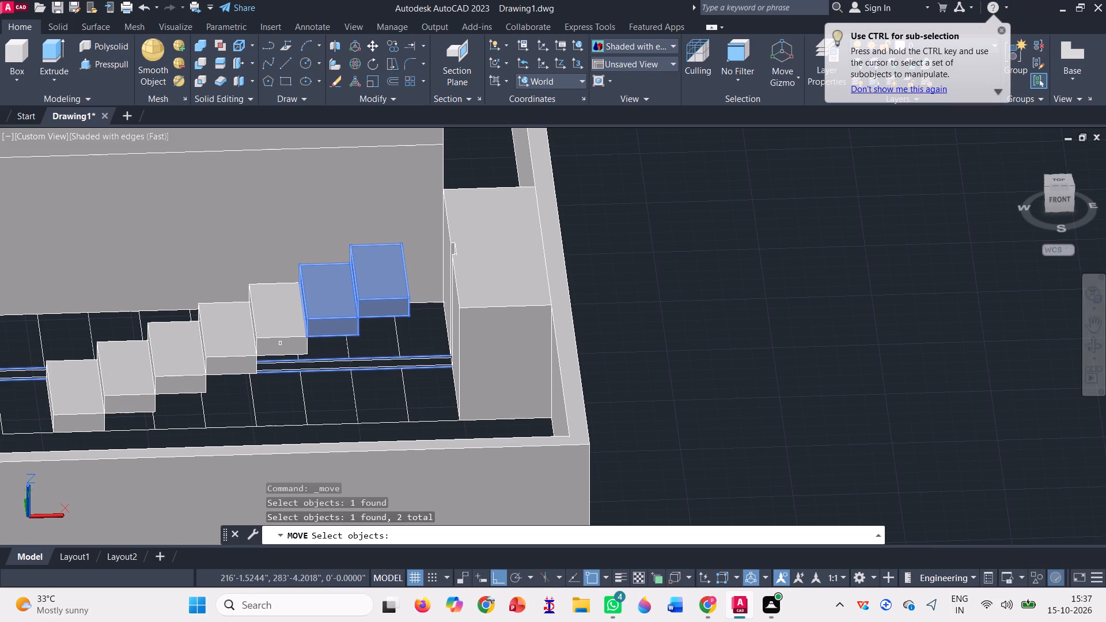
click(282, 335)
click(233, 371)
click(171, 363)
click(124, 397)
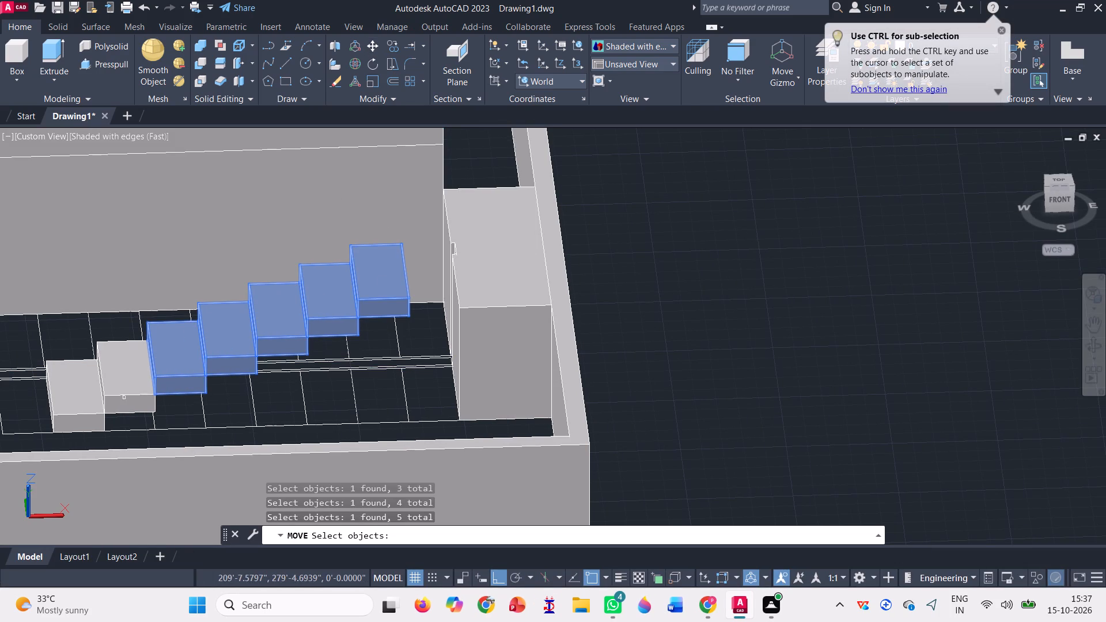
click(86, 398)
key(space)
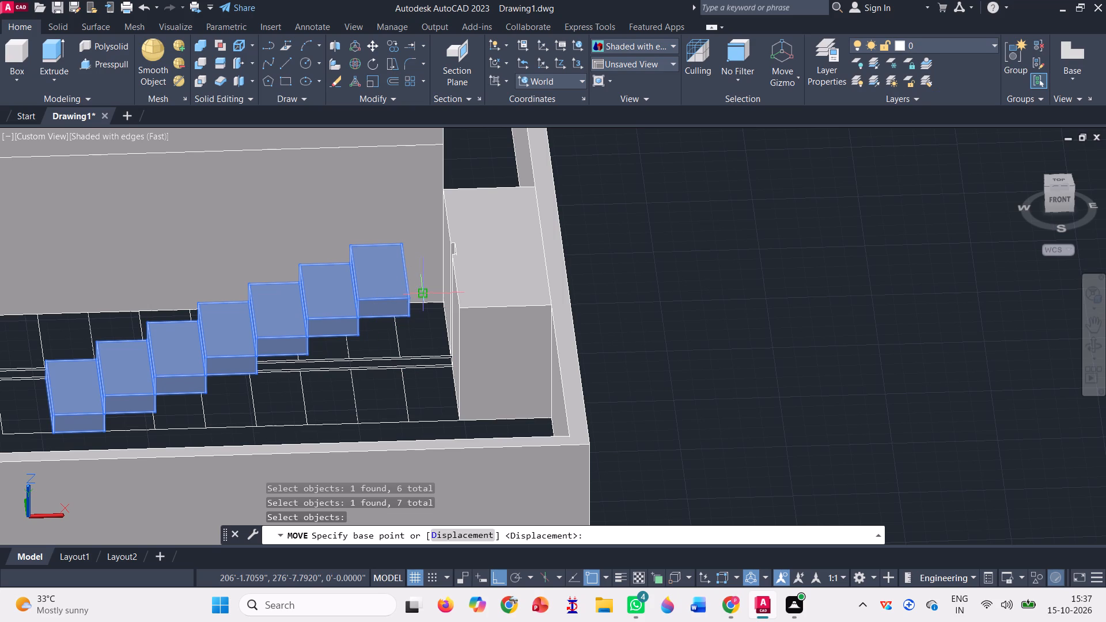
click(407, 298)
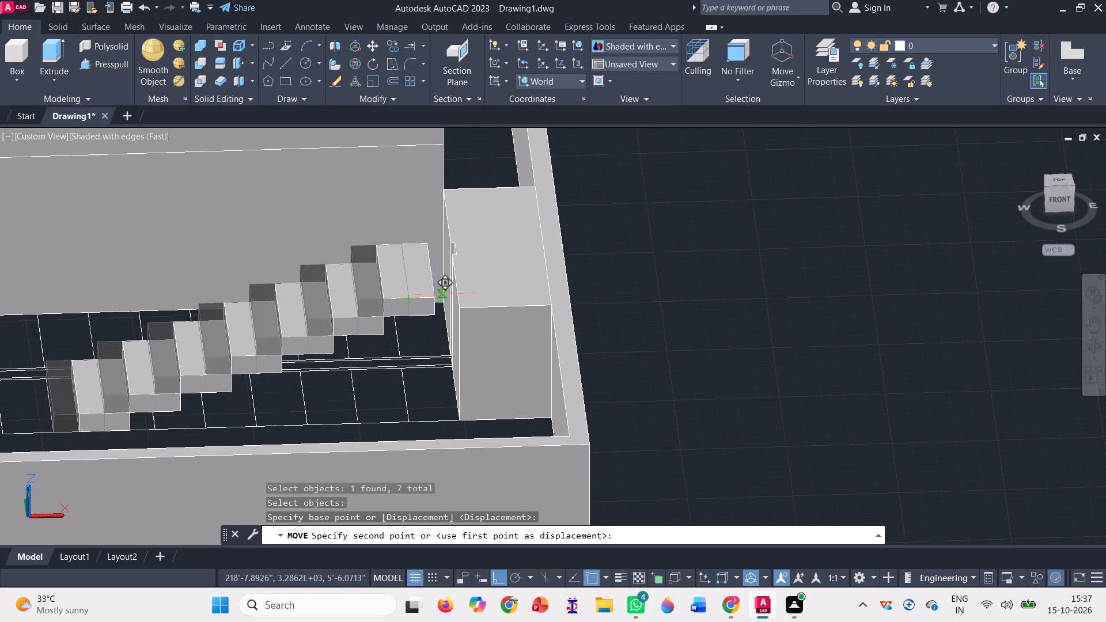
scroll(467, 300, up, 3)
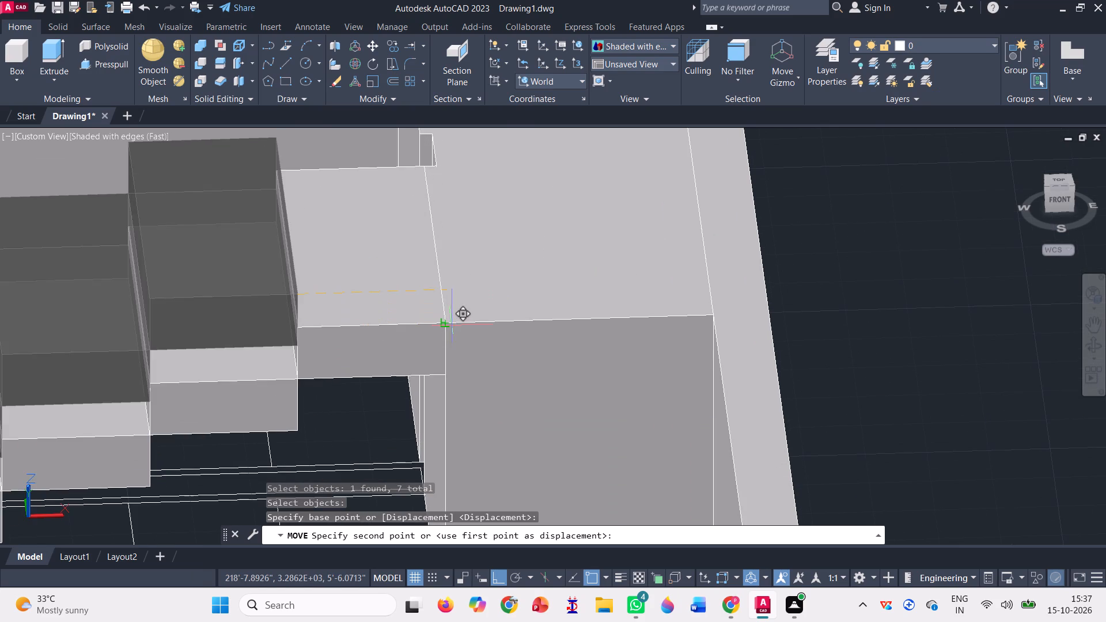
click(444, 320)
Delete the lowest step of the flight.
scroll(477, 289, down, 2)
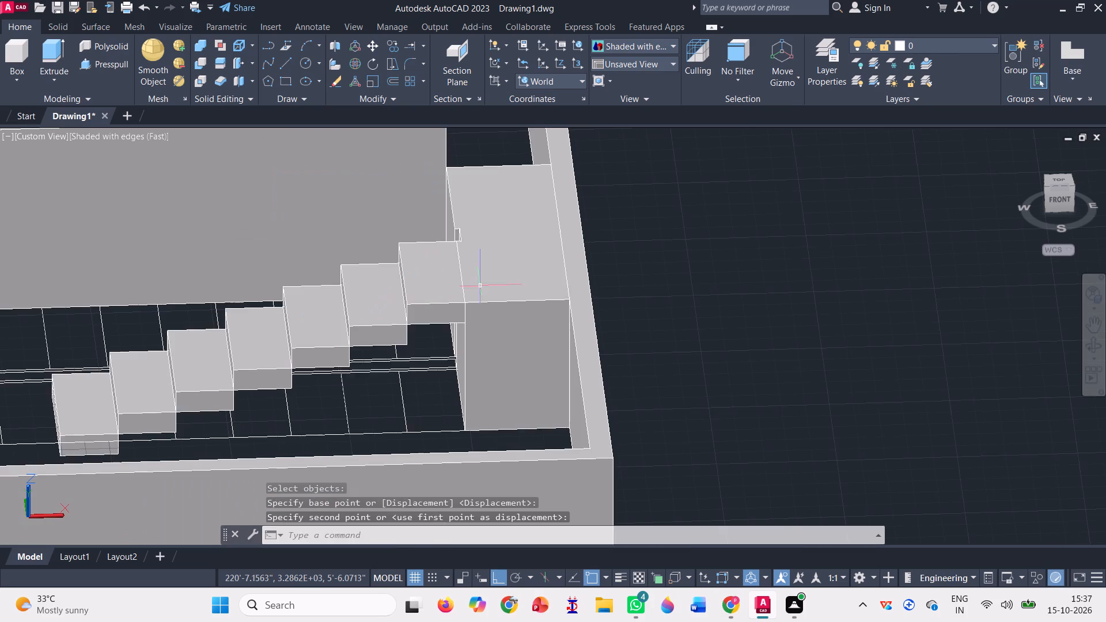
scroll(494, 255, down, 1)
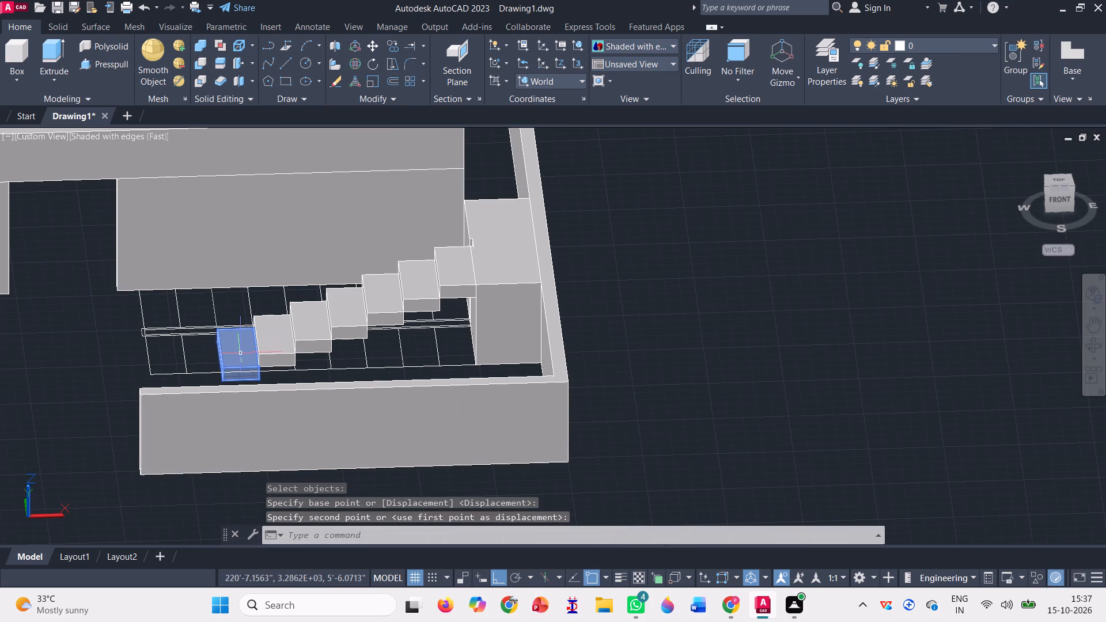
click(240, 350)
key(Delete)
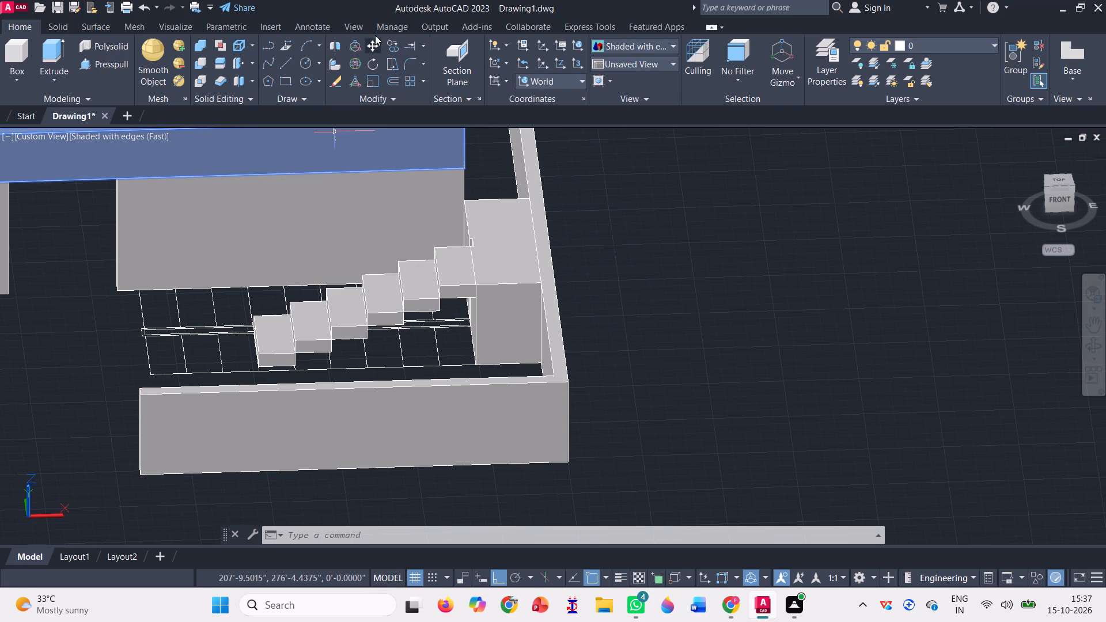
Copy the lowest remaining step from its upper front corner to open space outside the boundary wall, in line with the flight.
click(396, 44)
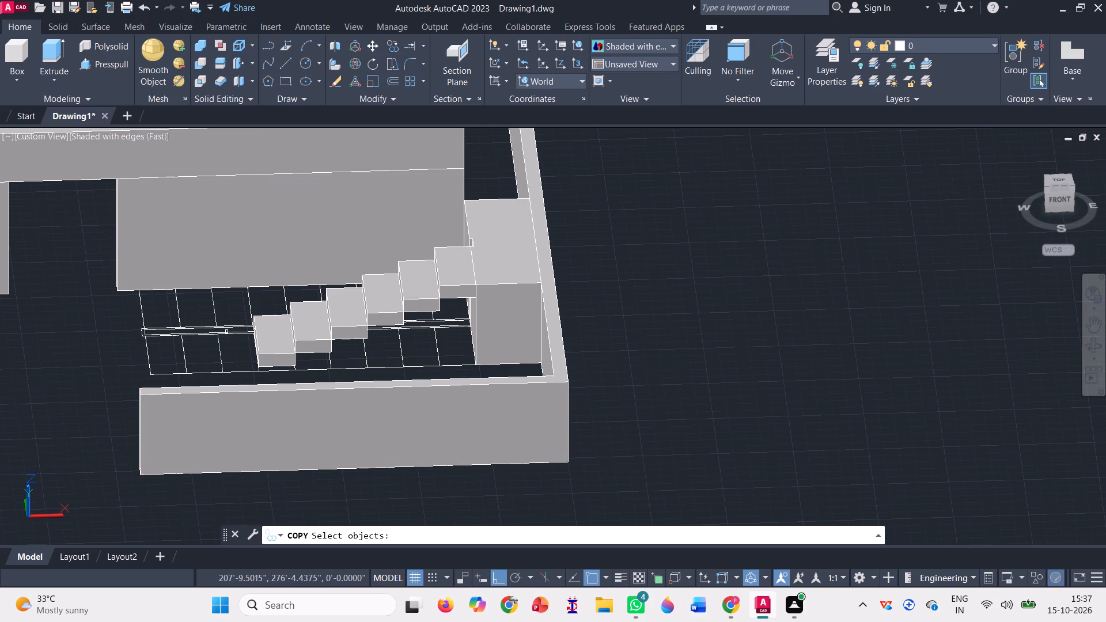
click(274, 336)
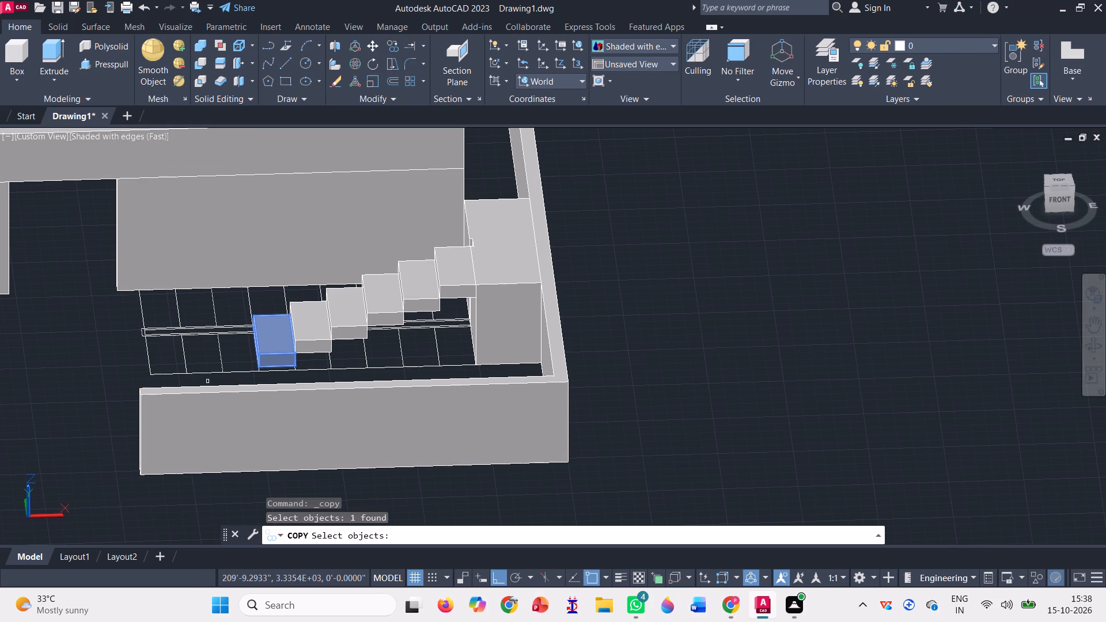
key(space)
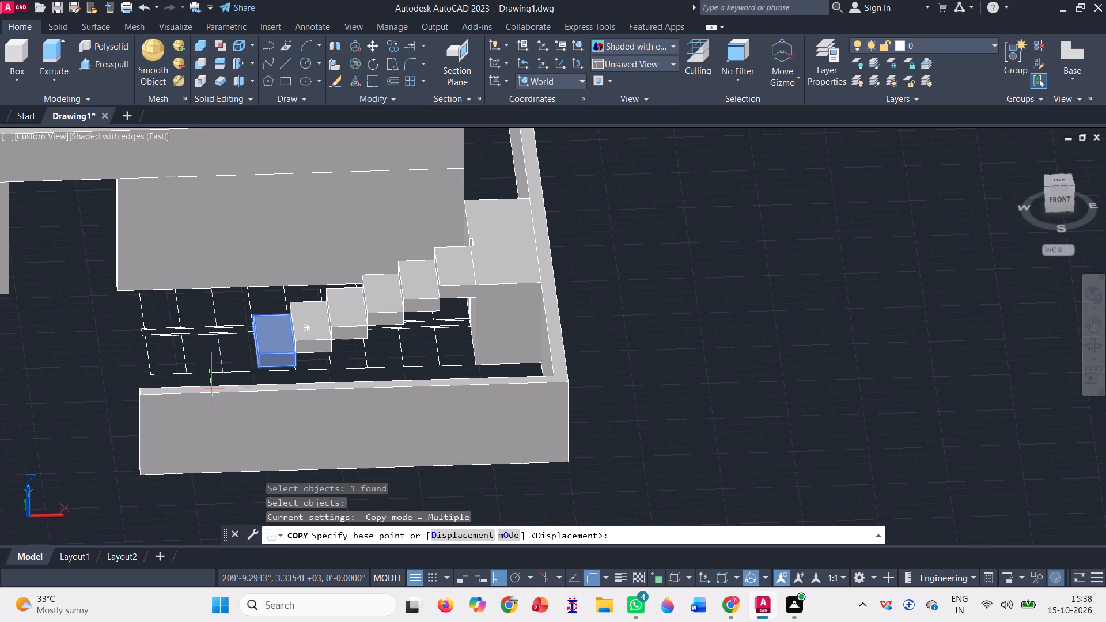
click(260, 351)
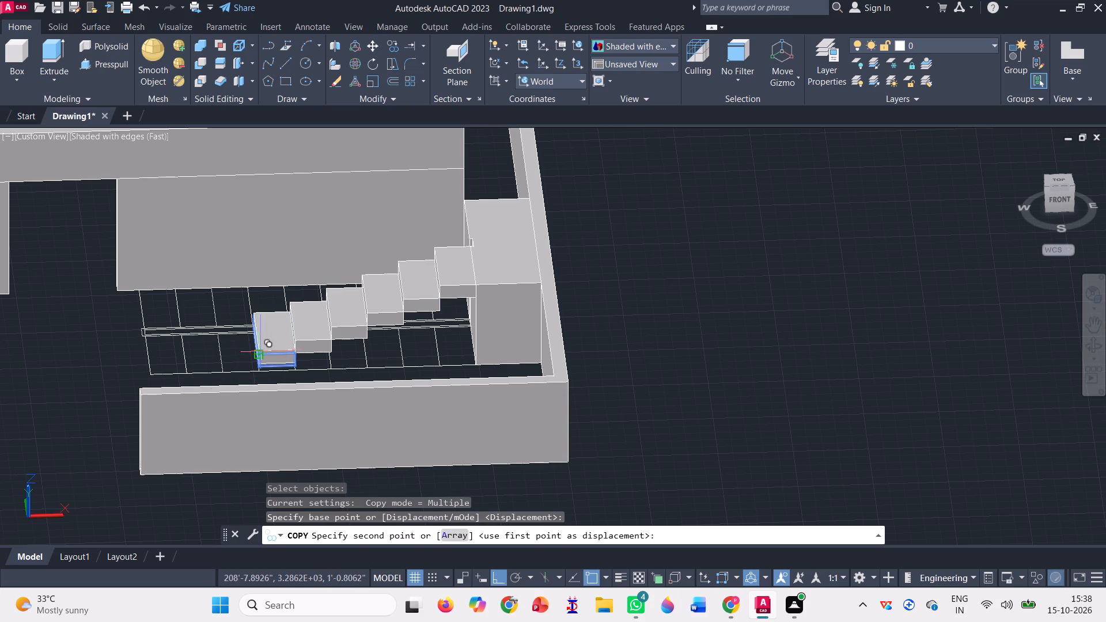
click(631, 327)
key(Escape)
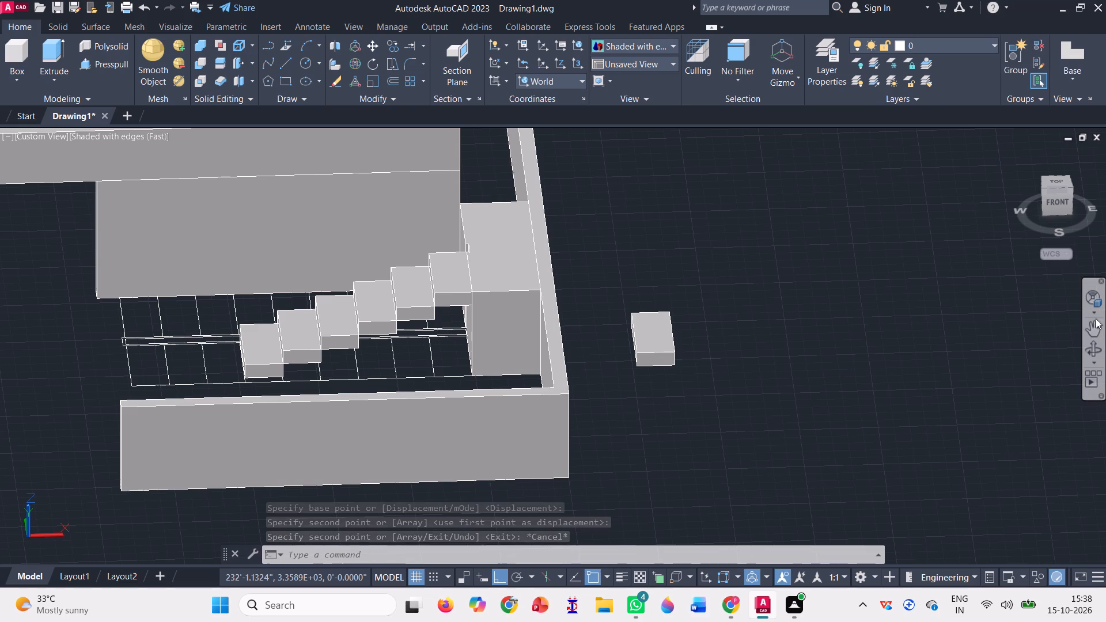
Copy the loose step outside the boundary wall from its lower front corner on the east side to the landing's top corner beside the gap between flights.
click(1103, 345)
drag(804, 423, 733, 417)
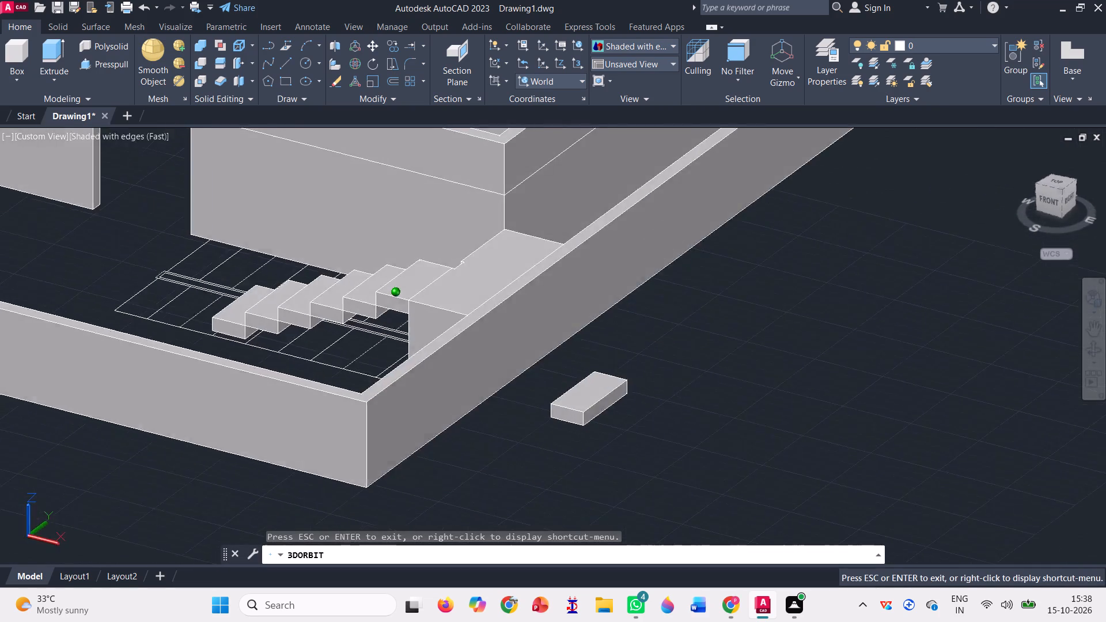
drag(733, 417, 624, 422)
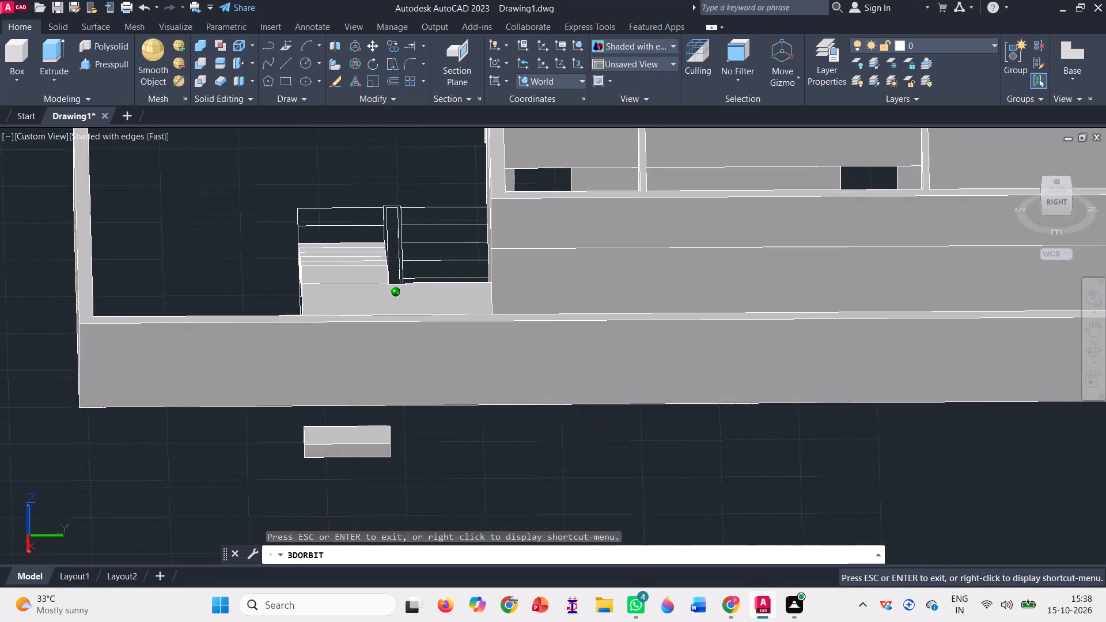
drag(624, 422, 767, 448)
drag(543, 428, 576, 440)
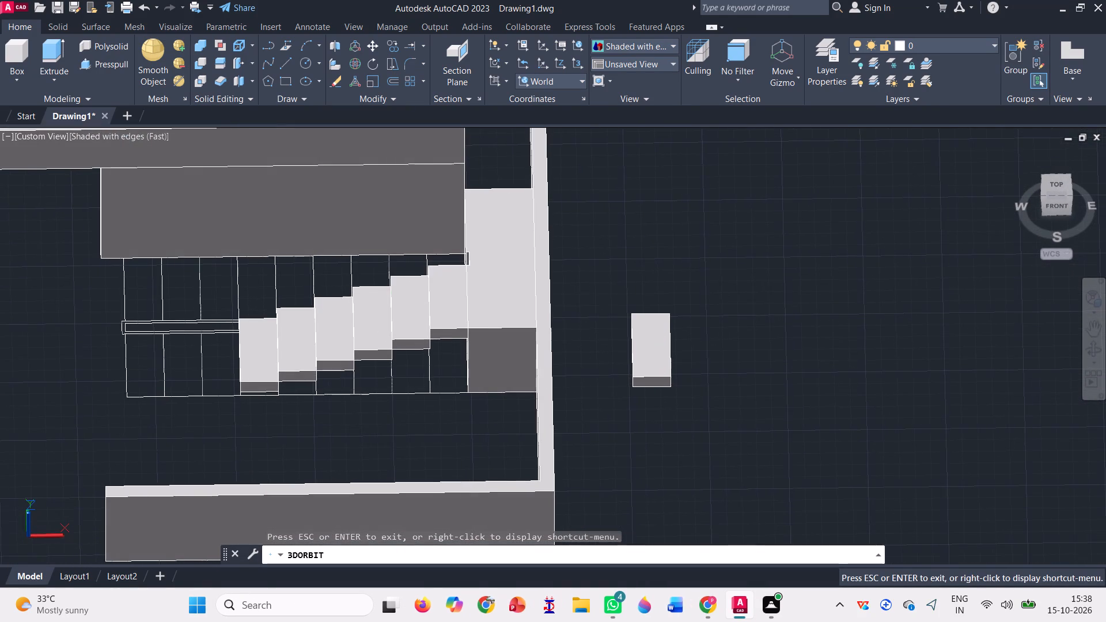
scroll(608, 316, up, 3)
key(Escape)
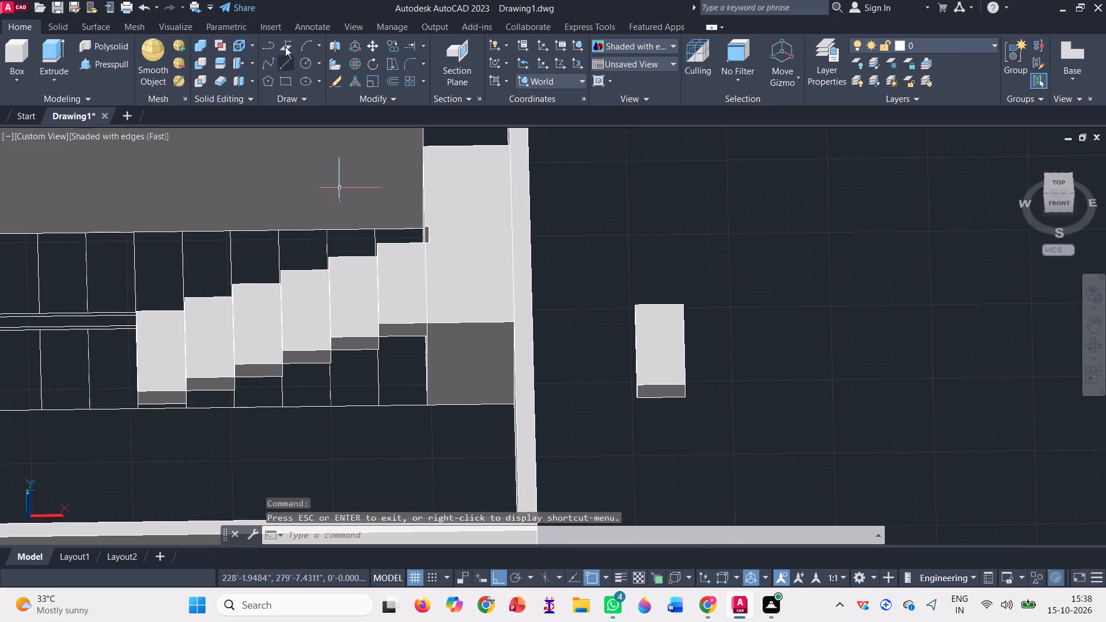
click(394, 43)
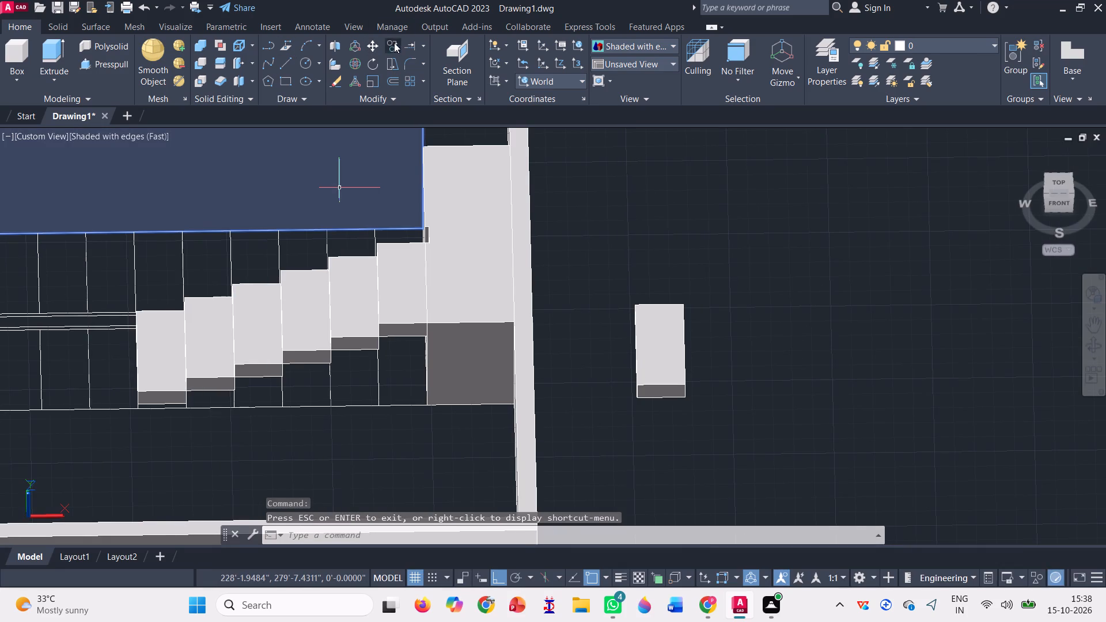
click(672, 358)
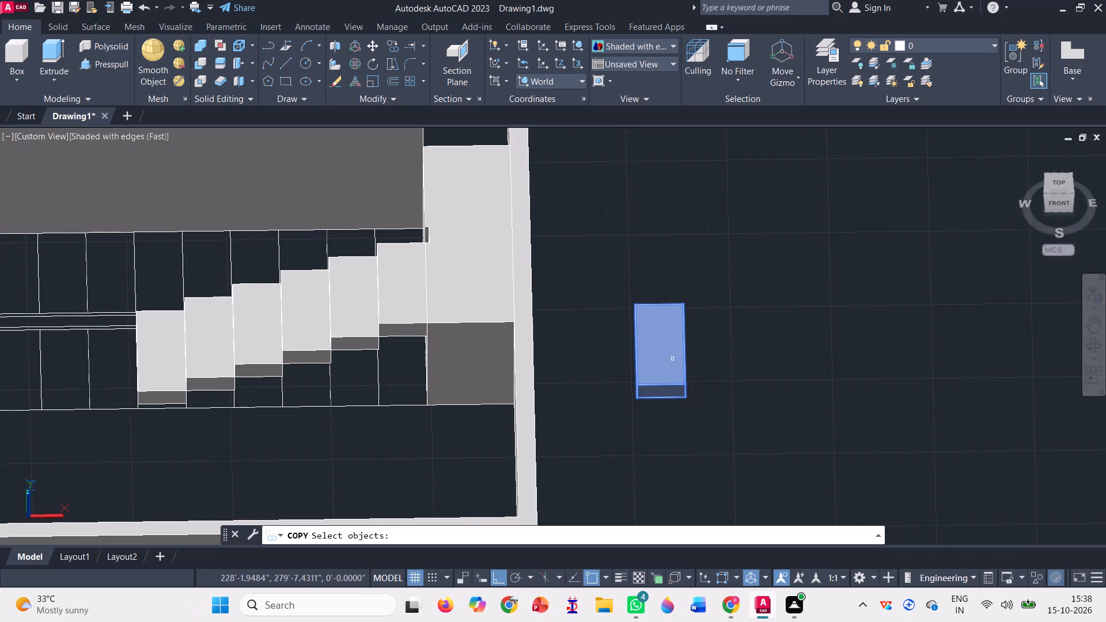
key(space)
scroll(686, 392, up, 3)
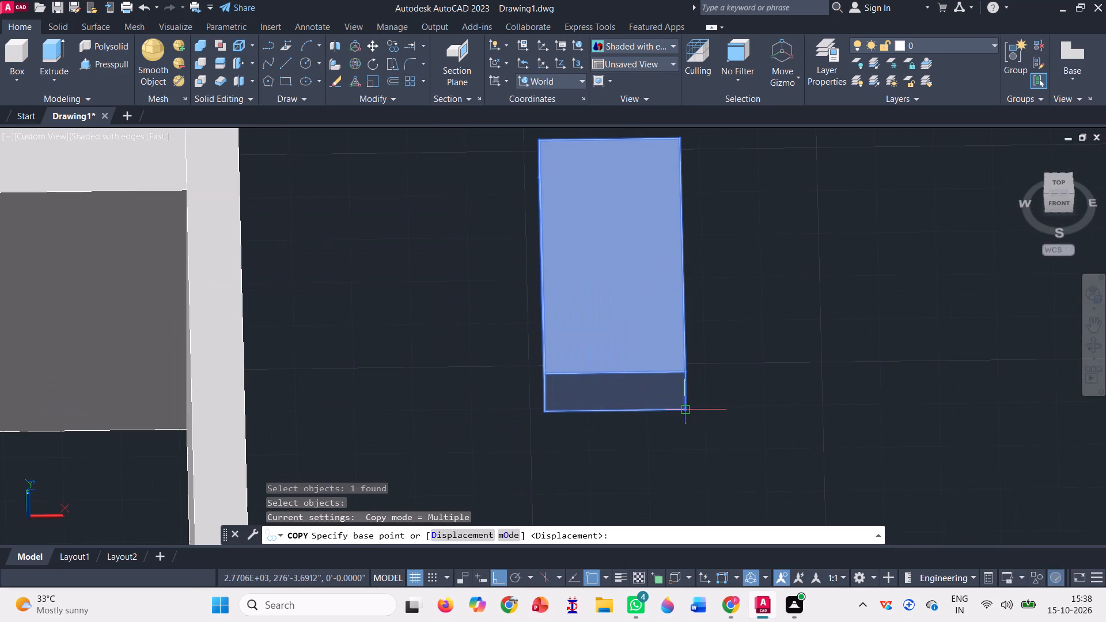
click(683, 412)
scroll(726, 352, down, 3)
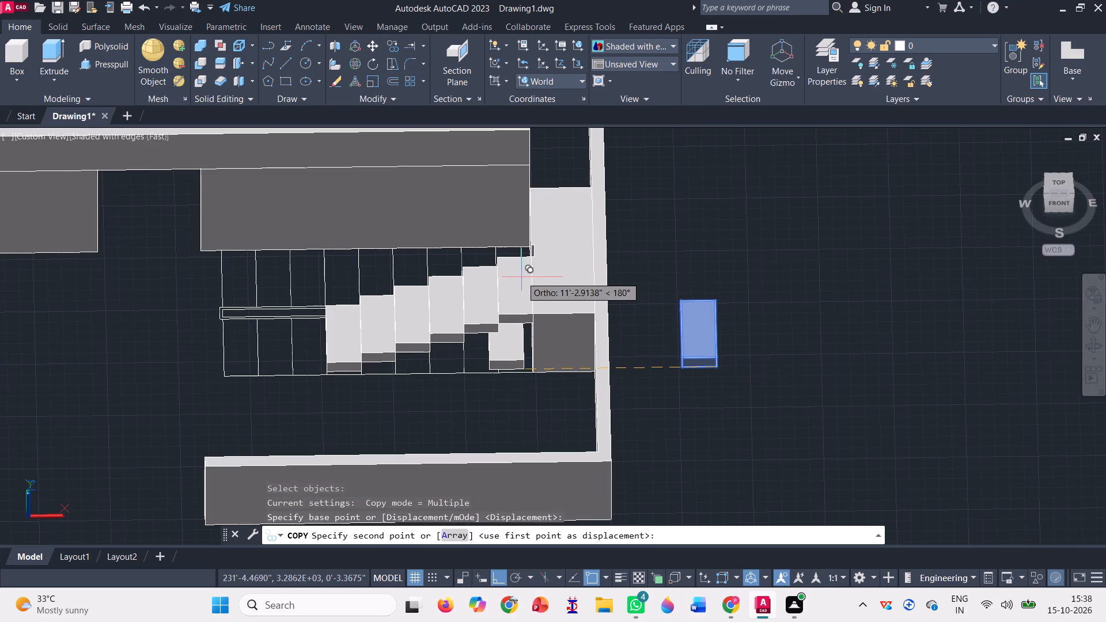
scroll(532, 259, up, 3)
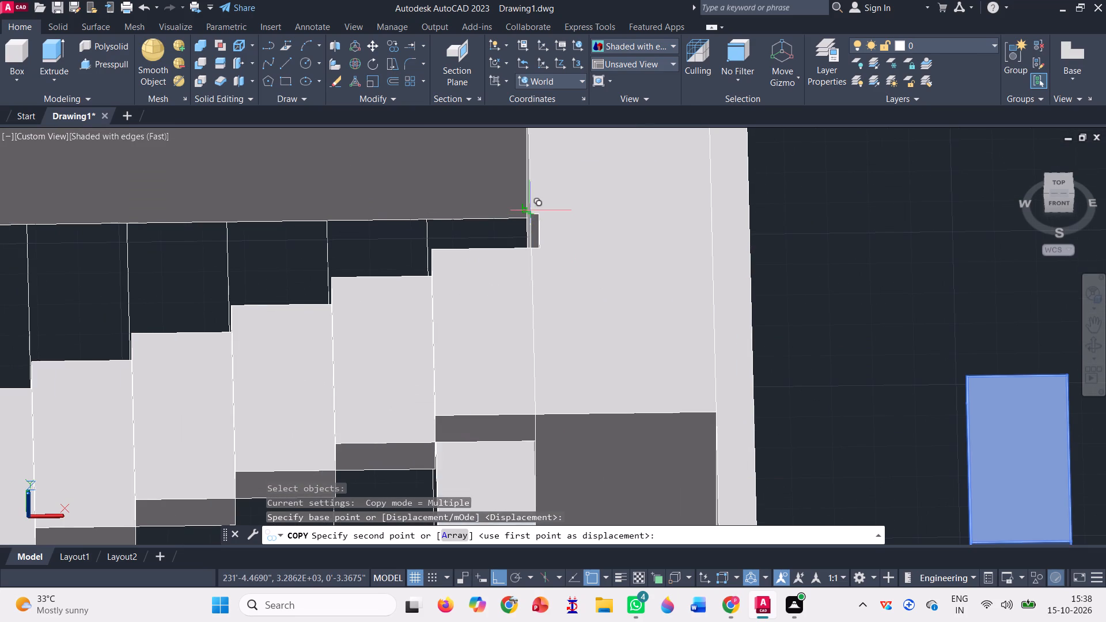
scroll(530, 210, up, 2)
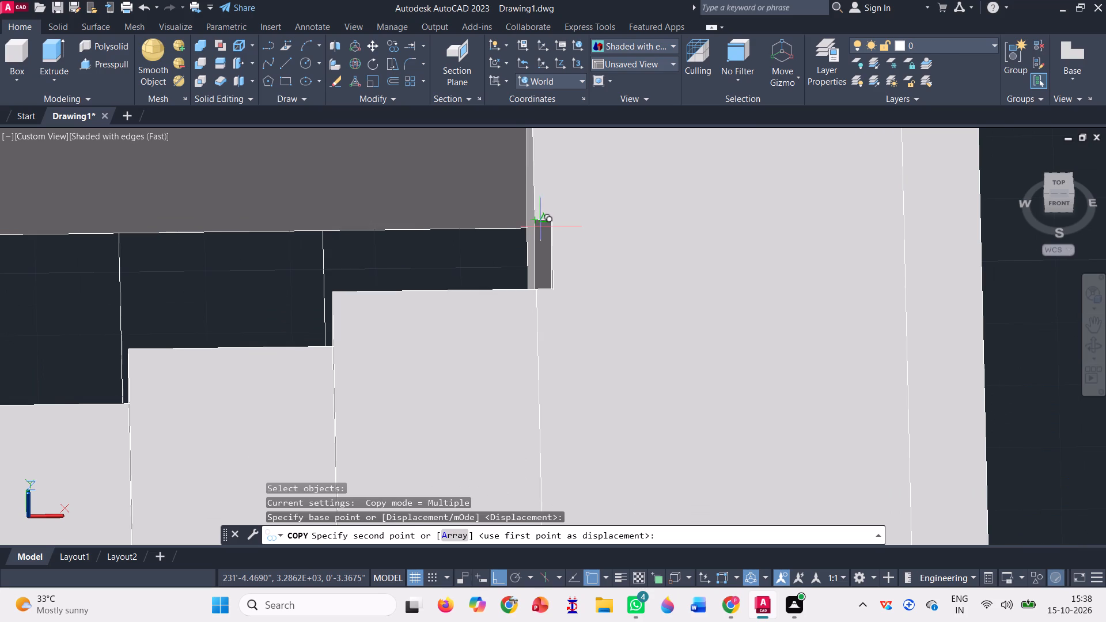
click(535, 217)
With Ortho off, place three more step copies climbing along the house wall, each starting at the previous step's upper front corner away from the landing.
scroll(546, 266, down, 2)
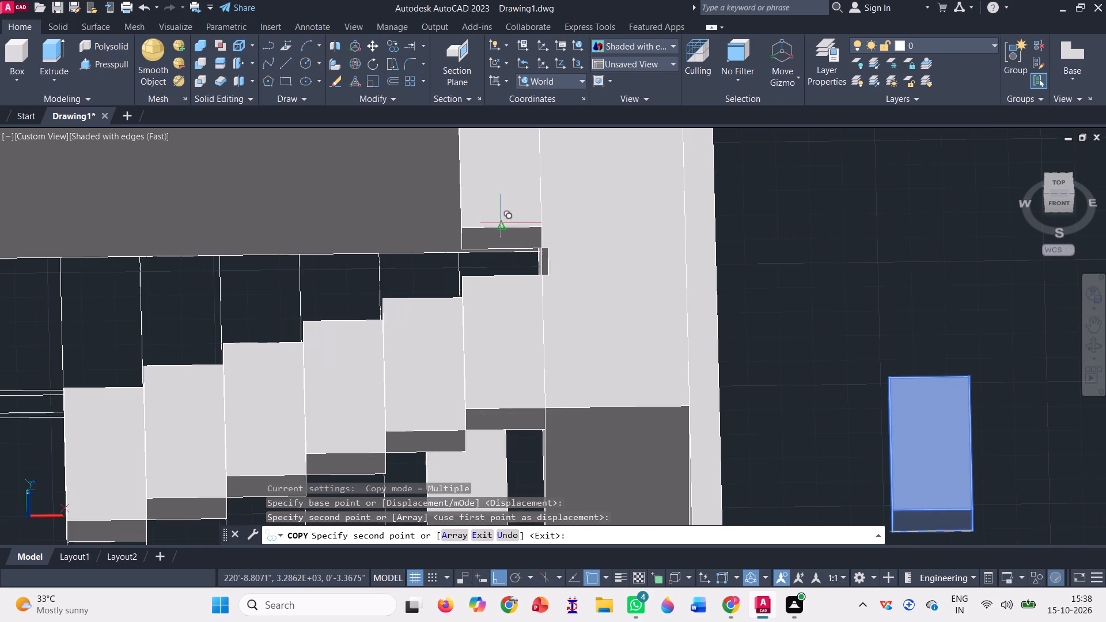
scroll(628, 333, down, 1)
key(F8)
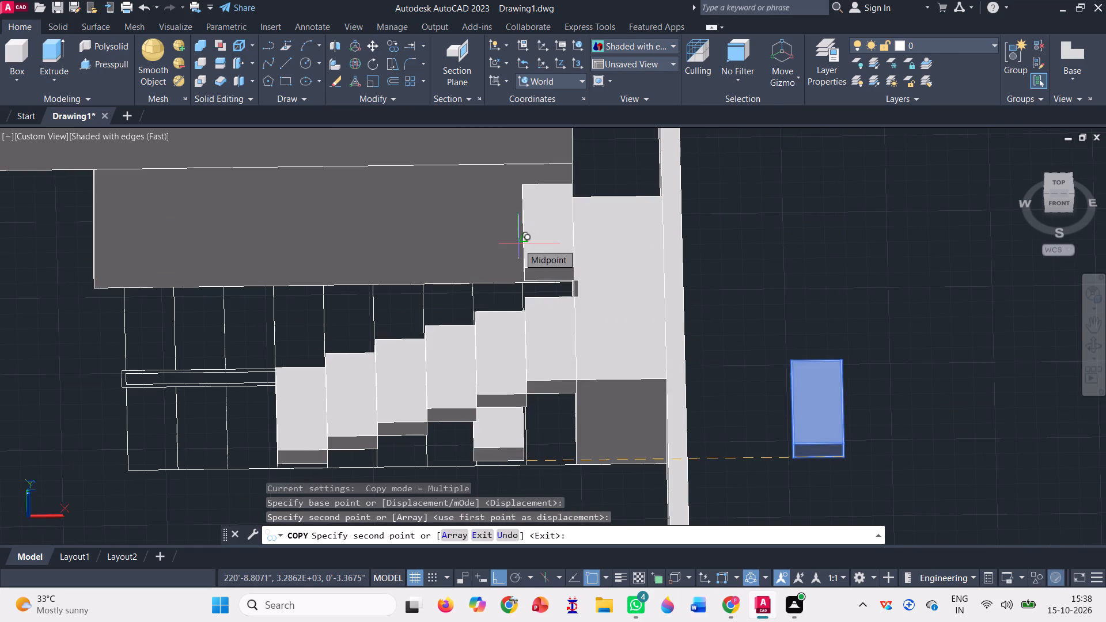
scroll(520, 244, up, 2)
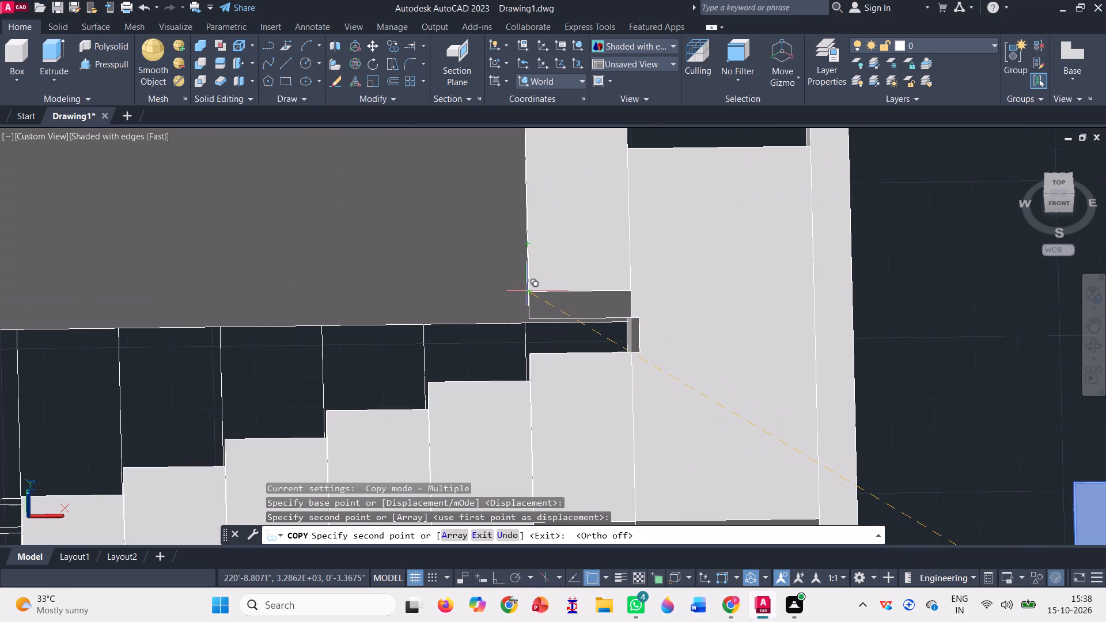
click(527, 289)
scroll(509, 296, down, 1)
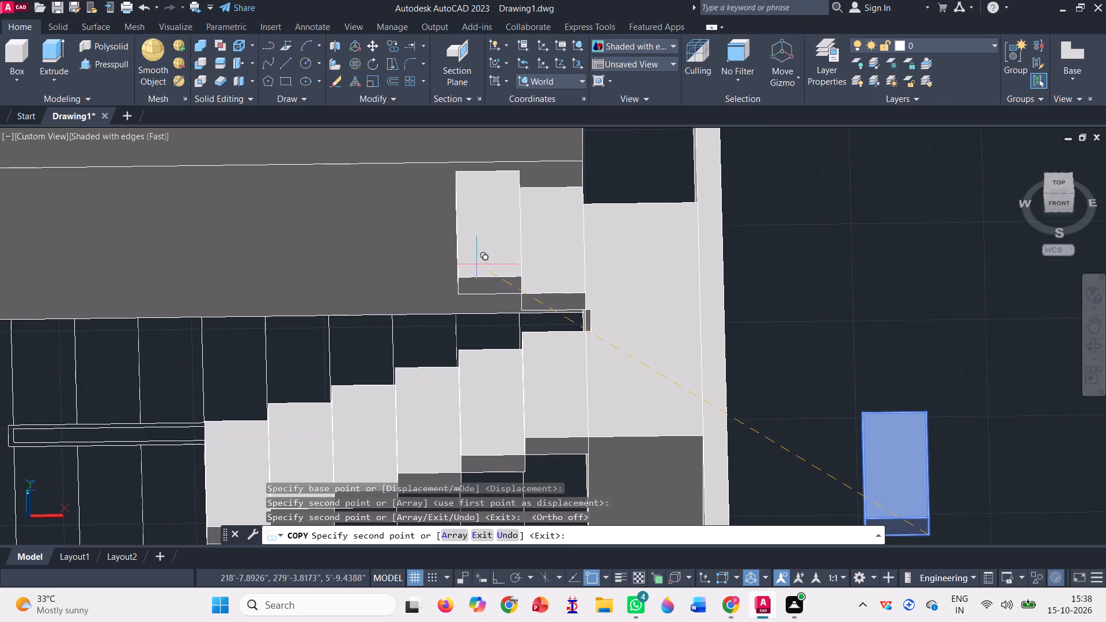
click(457, 275)
scroll(491, 317, down, 1)
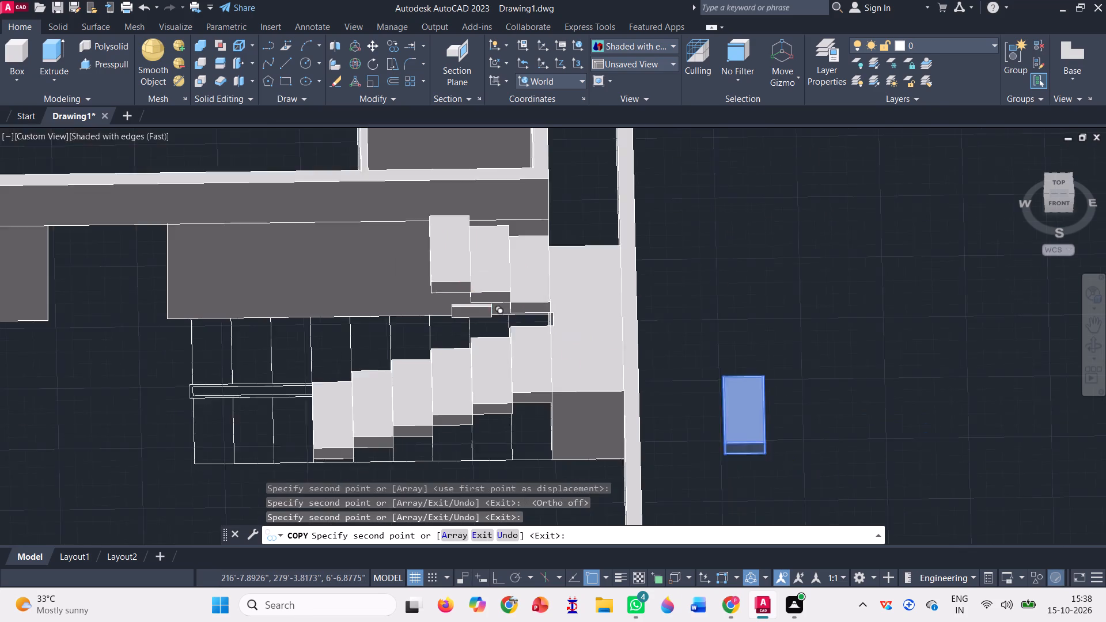
scroll(492, 317, down, 1)
scroll(450, 283, up, 3)
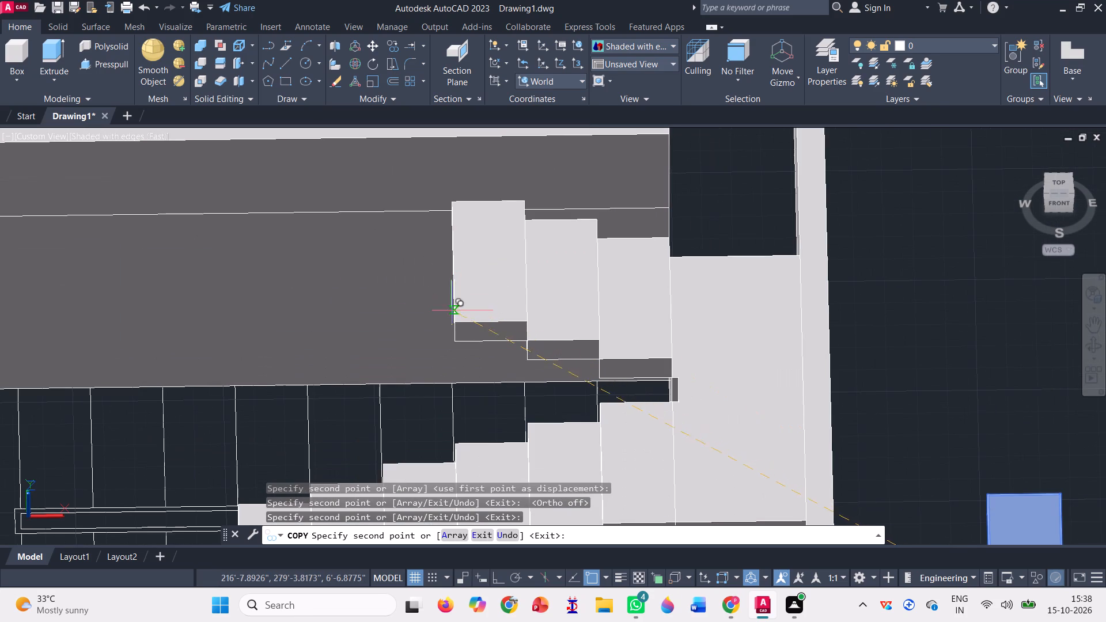
click(457, 320)
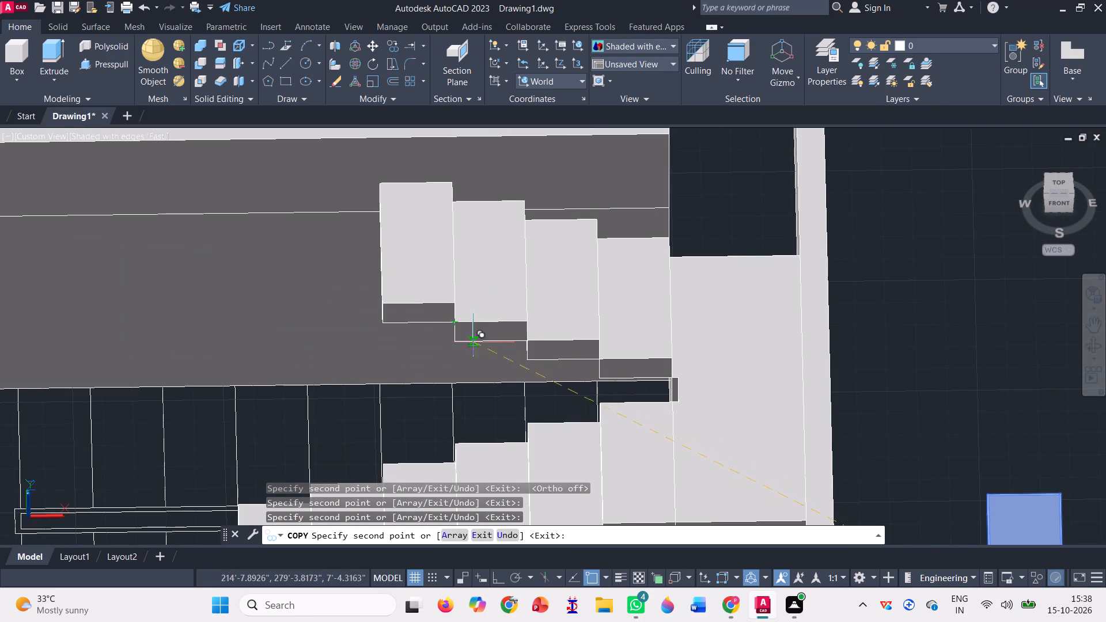
Add three further step copies up the house wall, each set on the preceding step's upper front corner, and finish copying.
scroll(513, 356, down, 2)
scroll(460, 321, up, 3)
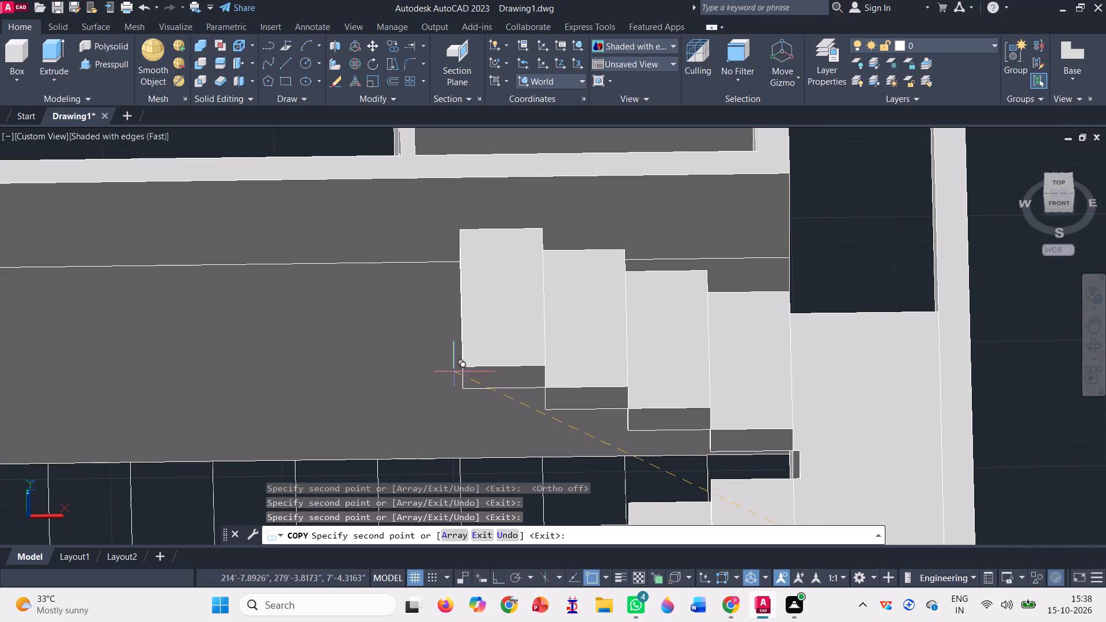
click(463, 361)
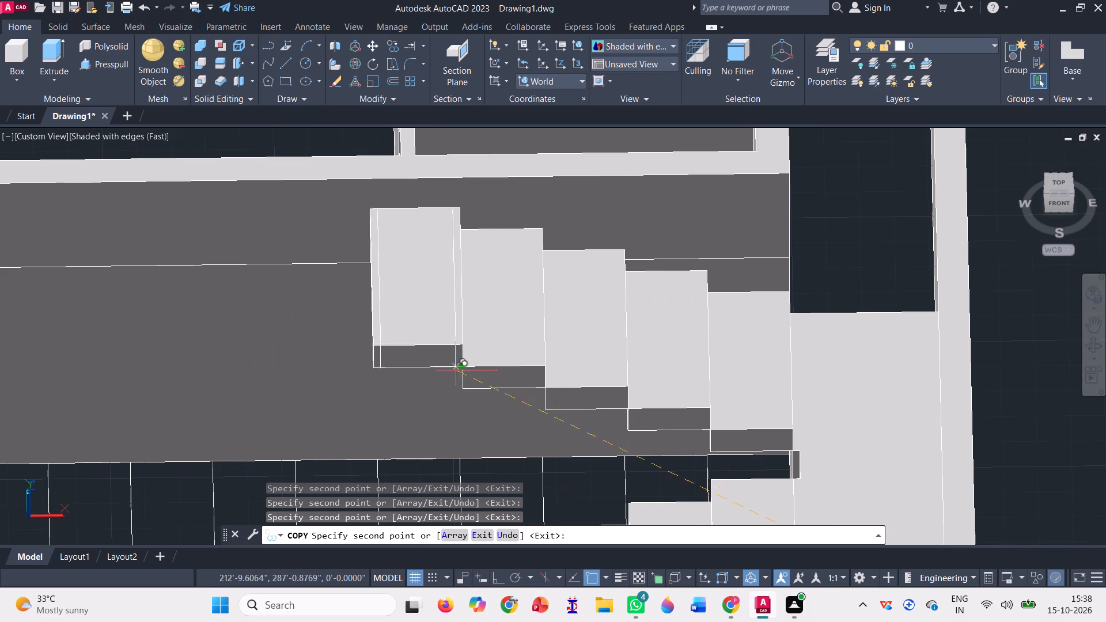
scroll(458, 375, down, 1)
scroll(416, 356, up, 2)
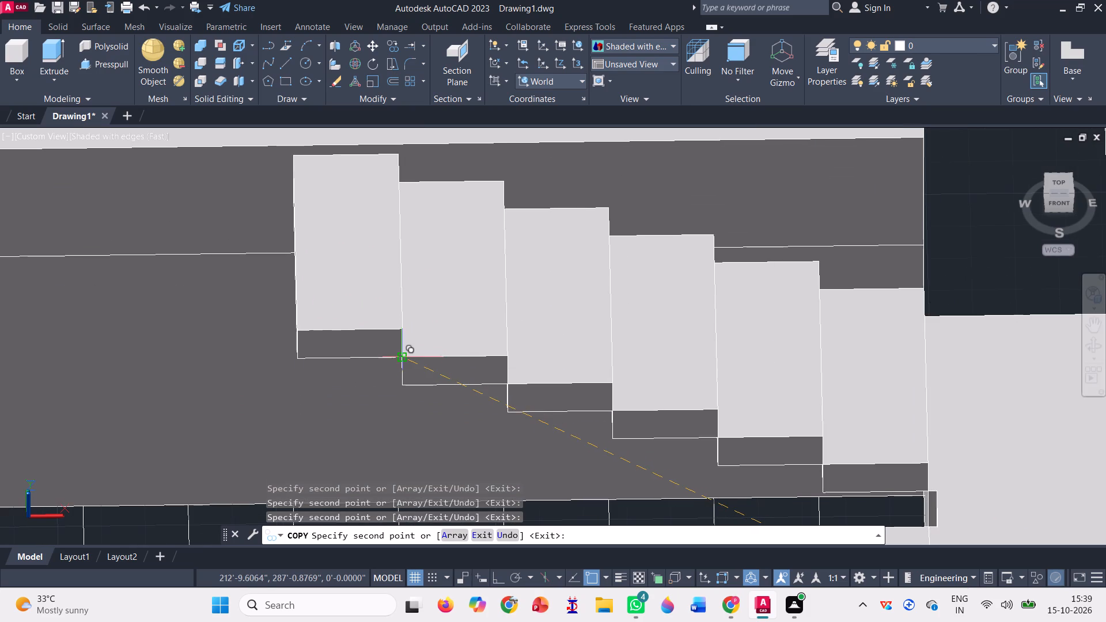
click(403, 358)
scroll(418, 362, down, 2)
scroll(365, 336, up, 1)
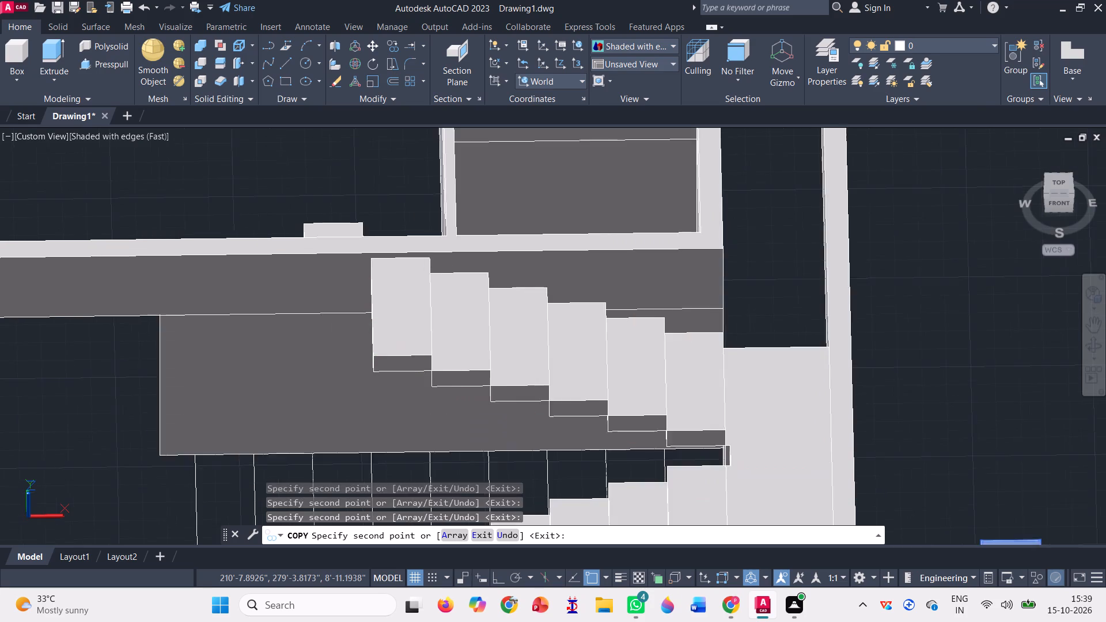
scroll(365, 334, up, 1)
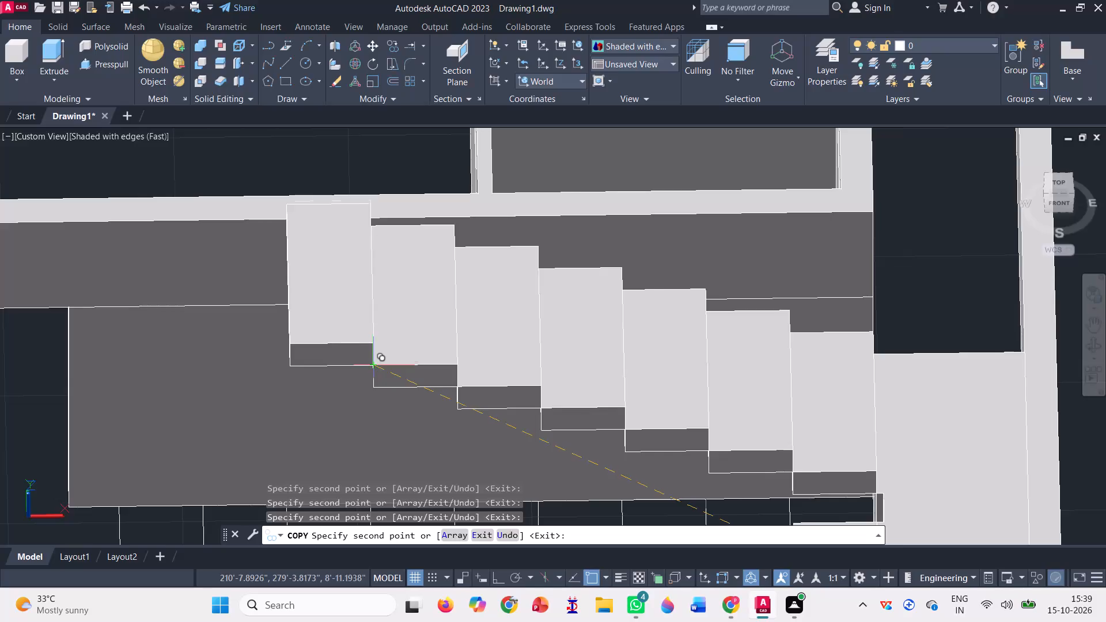
click(377, 361)
scroll(438, 326, down, 2)
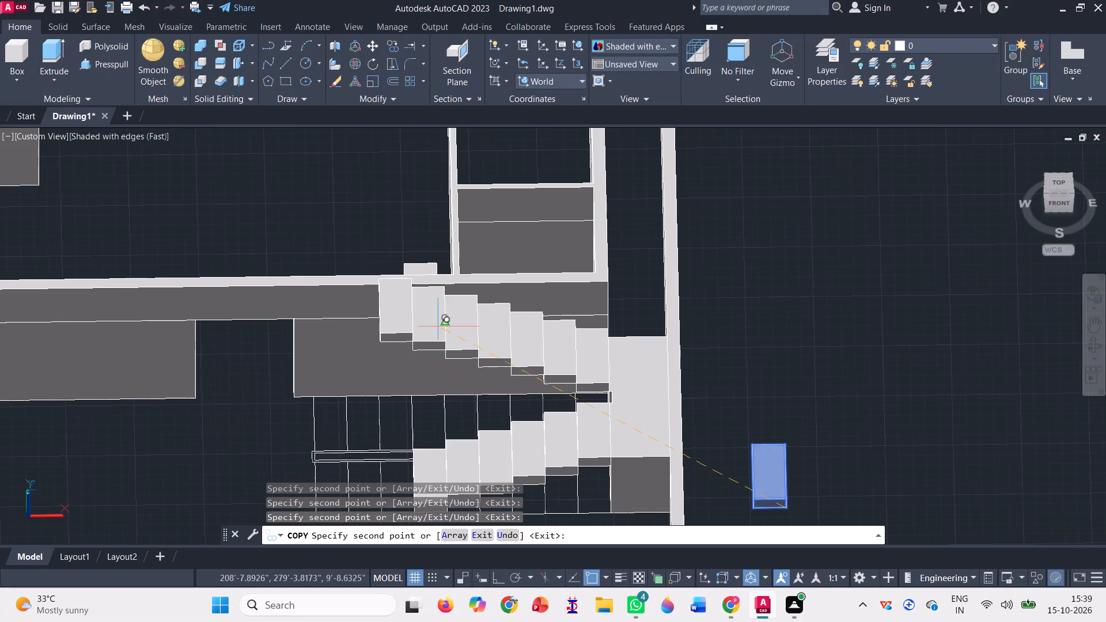
key(space)
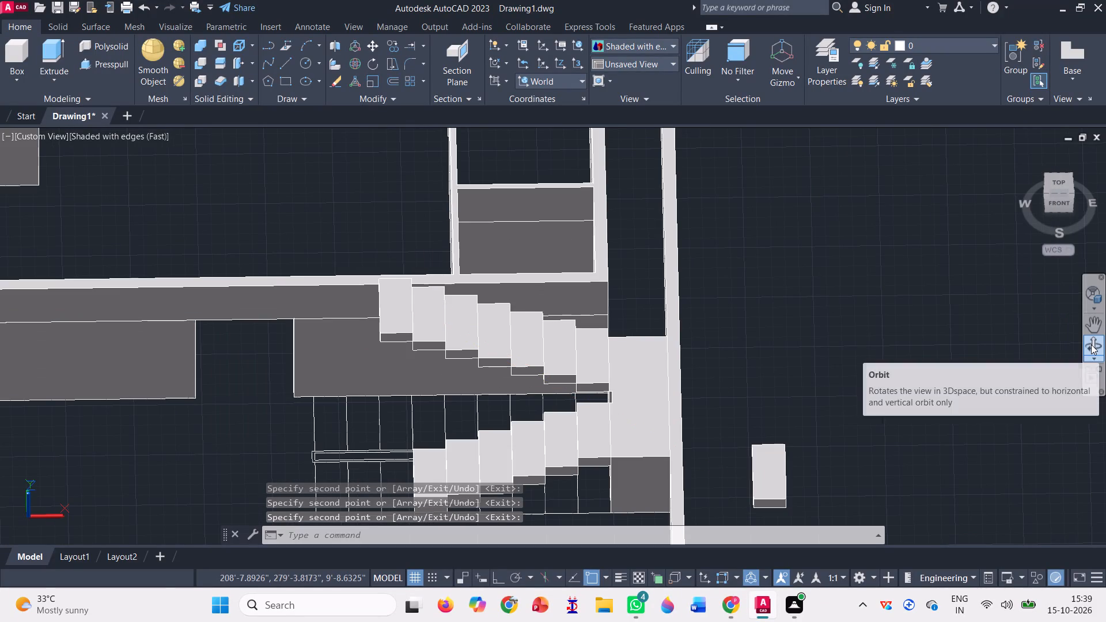
Delete the loose step standing outside the boundary wall.
click(1091, 344)
drag(728, 362, 704, 395)
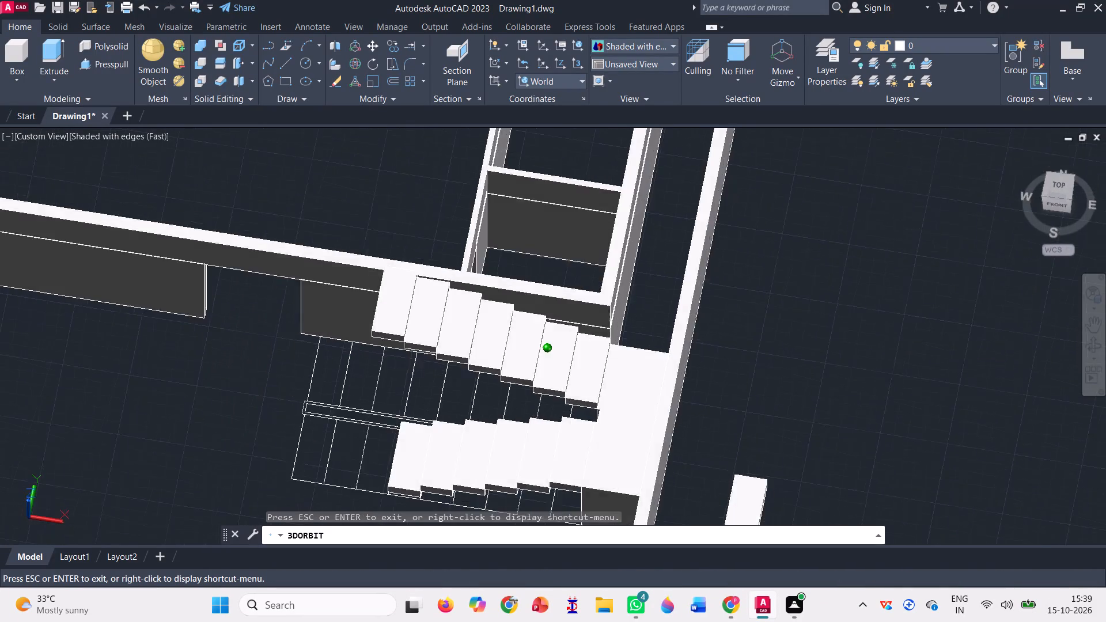
drag(704, 395, 453, 321)
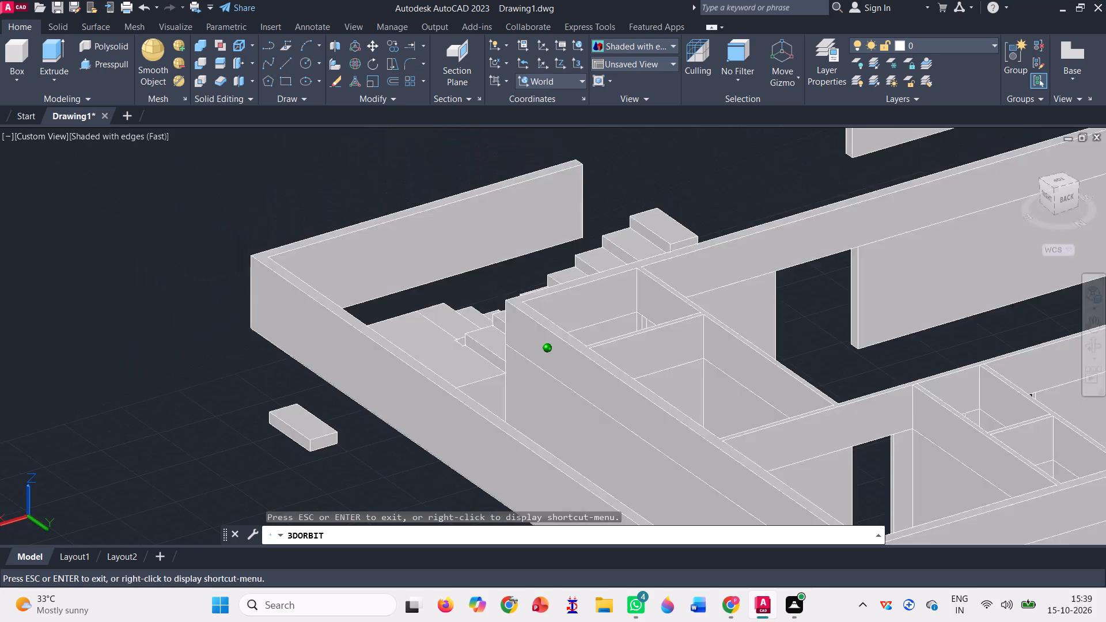
drag(453, 321, 620, 355)
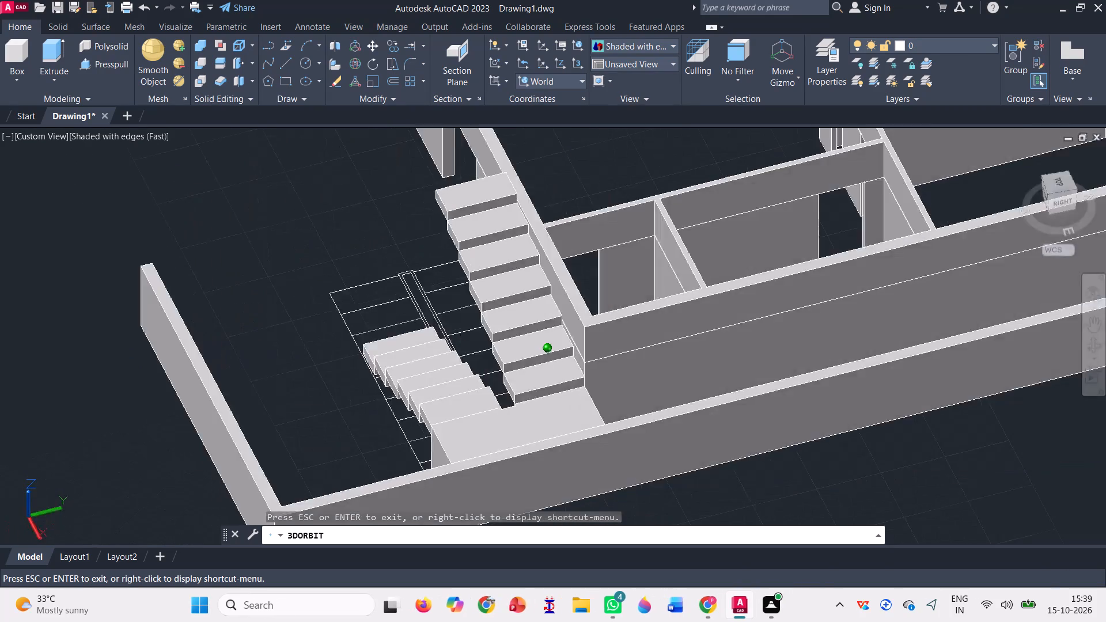
drag(620, 355, 760, 339)
scroll(837, 434, up, 2)
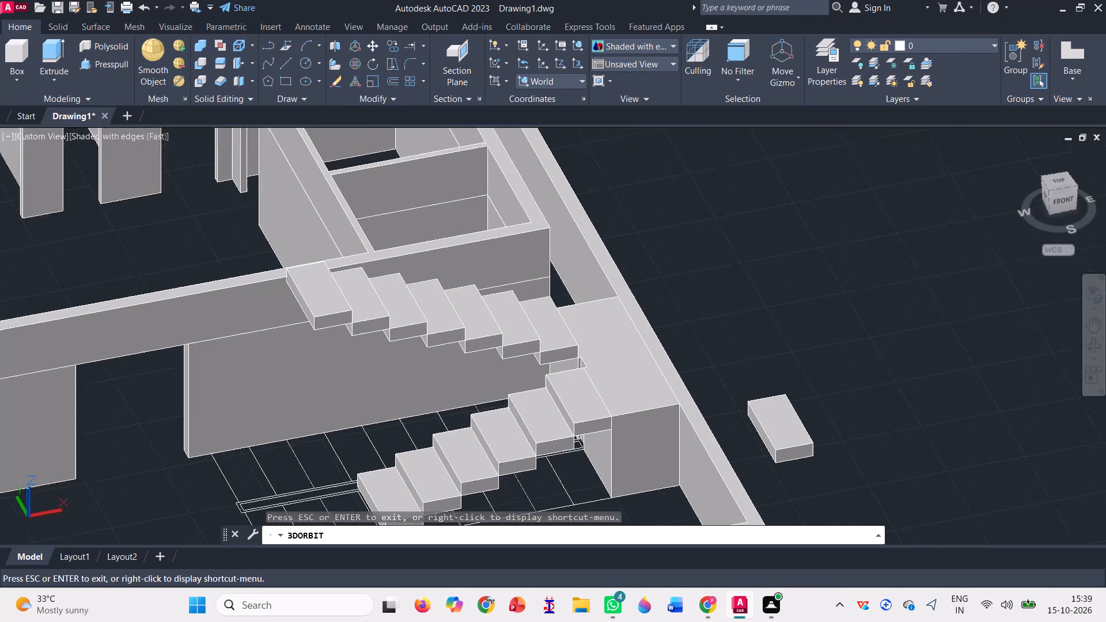
scroll(836, 434, up, 1)
key(Escape)
click(762, 441)
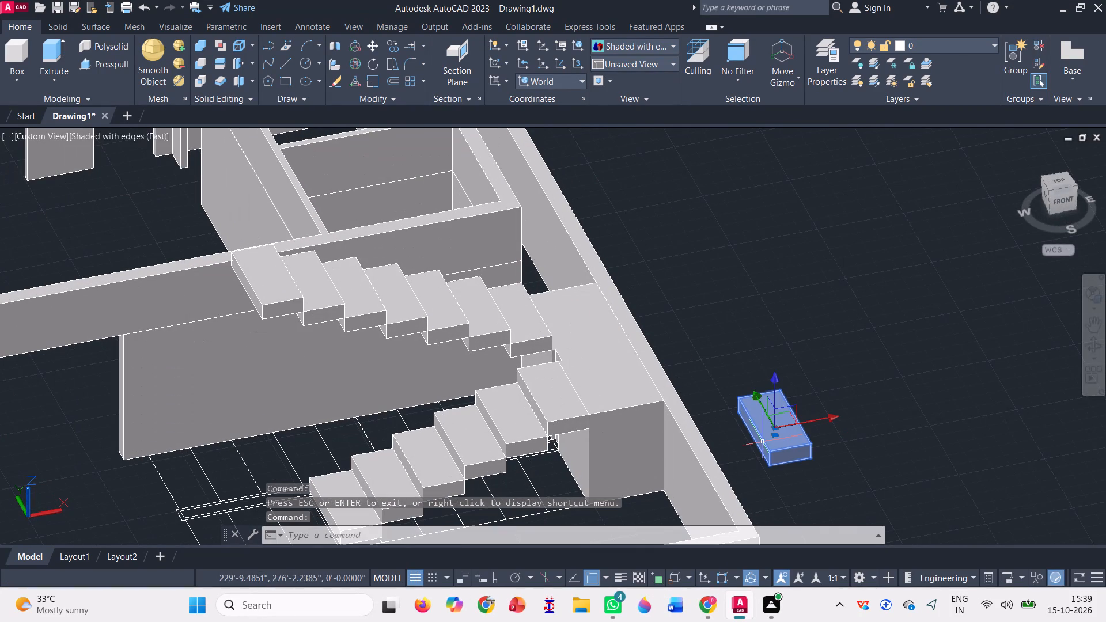
key(Delete)
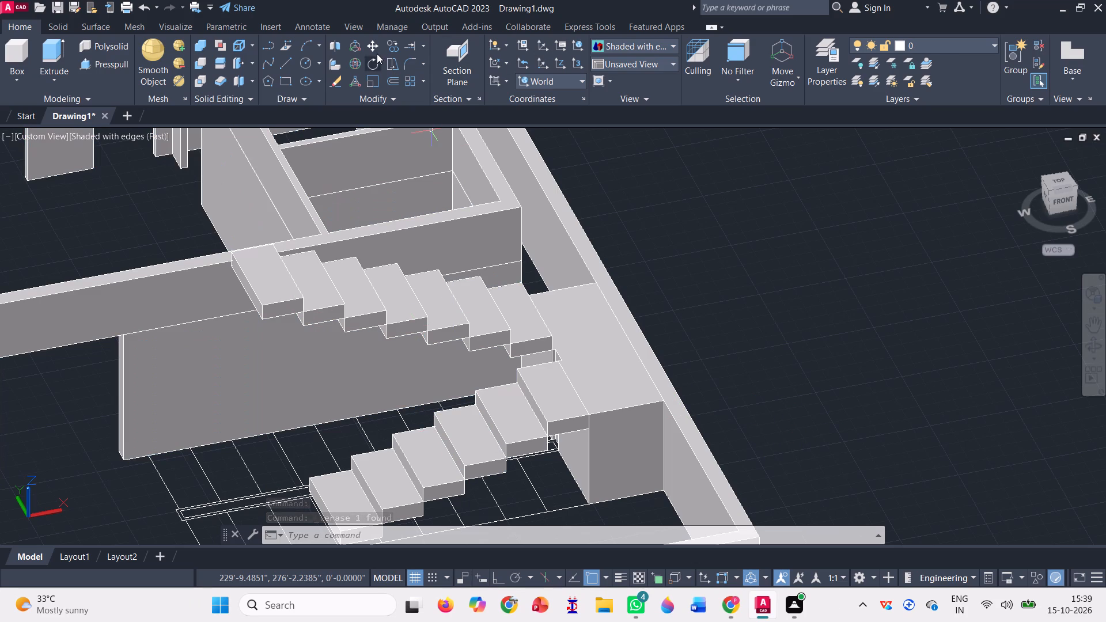
With Ortho on, draw a line across the landing's front face from the top step's lower corner to the landing's edge at the boundary wall.
click(285, 64)
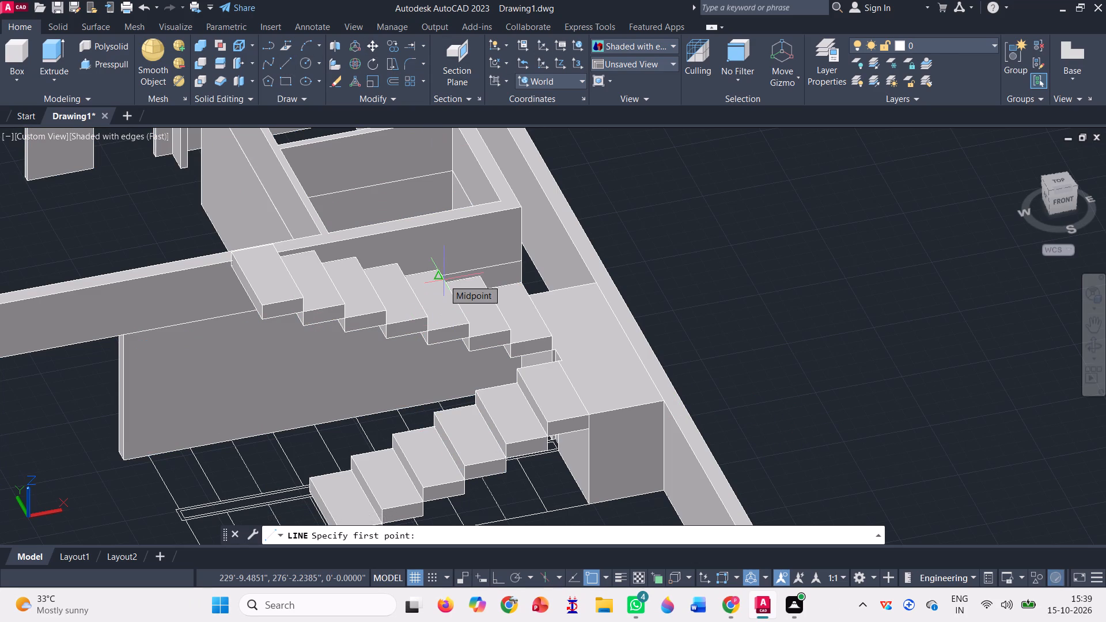
scroll(613, 455, up, 1)
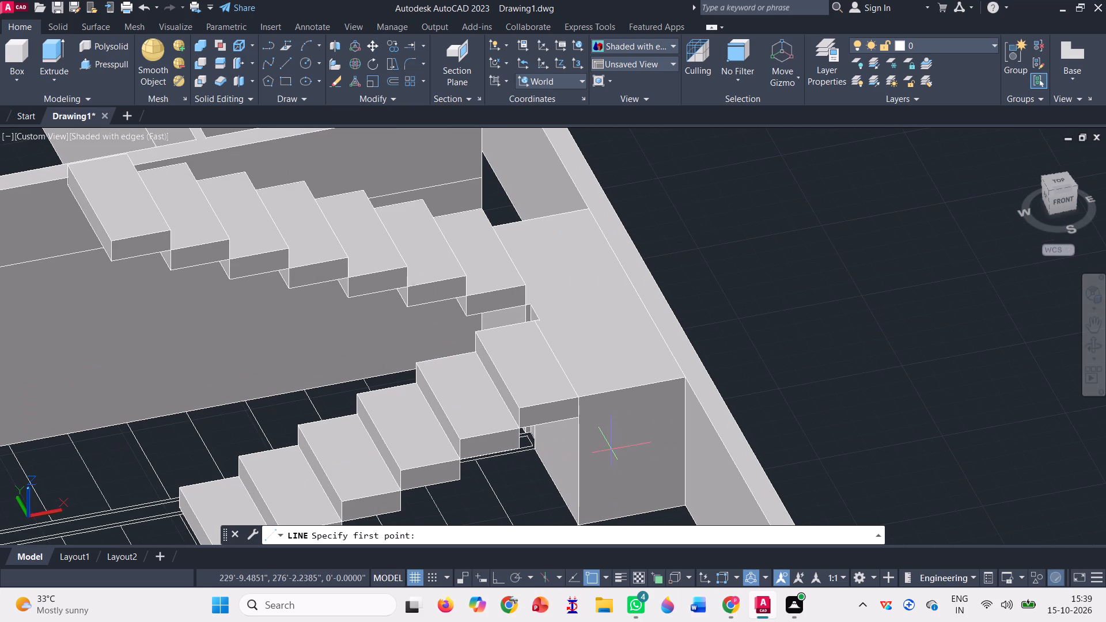
scroll(581, 404, up, 3)
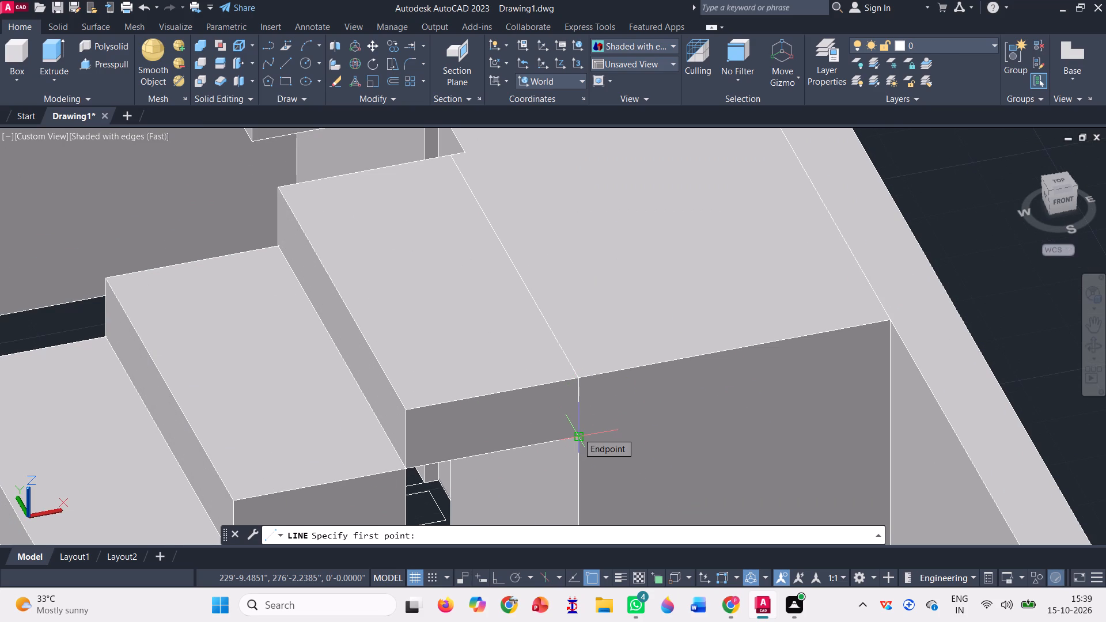
click(578, 433)
scroll(887, 388, up, 3)
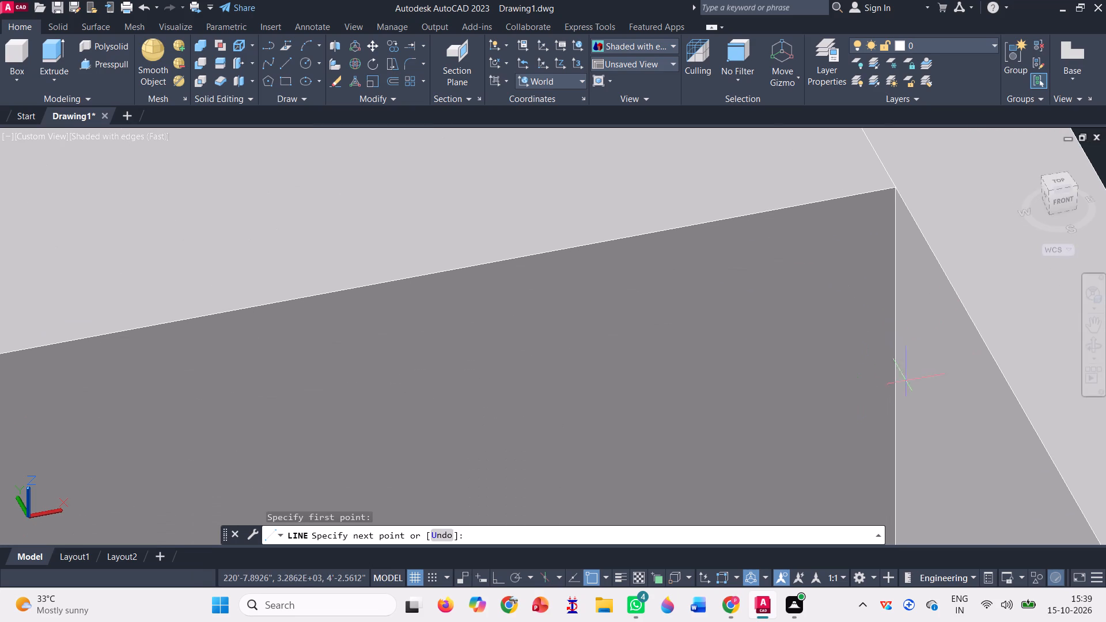
scroll(917, 363, down, 2)
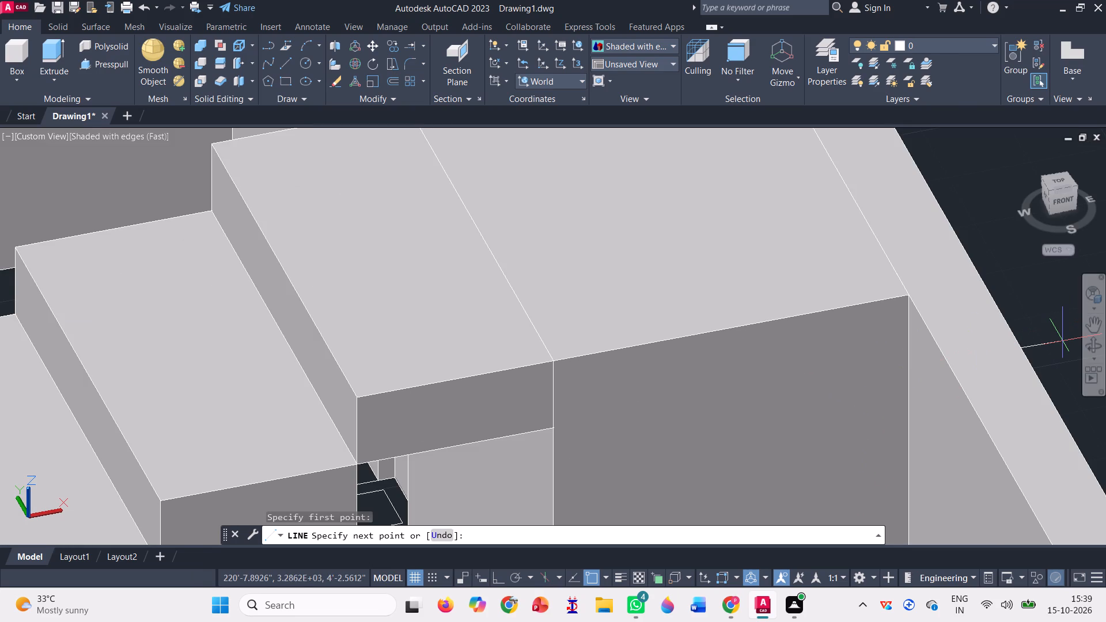
key(F8)
scroll(567, 367, down, 1)
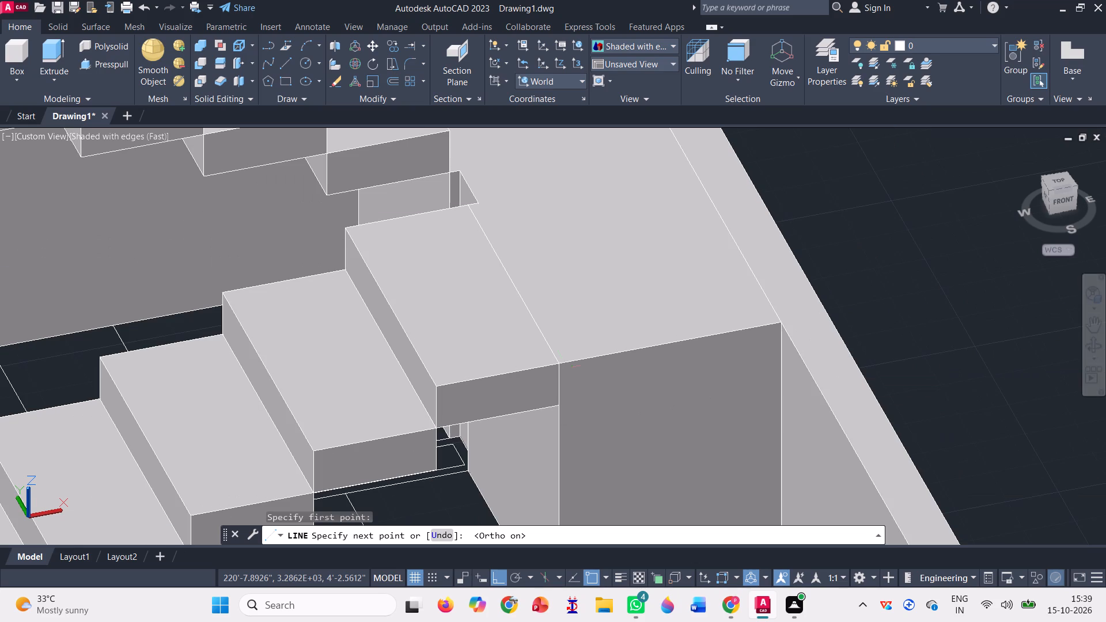
scroll(768, 368, up, 2)
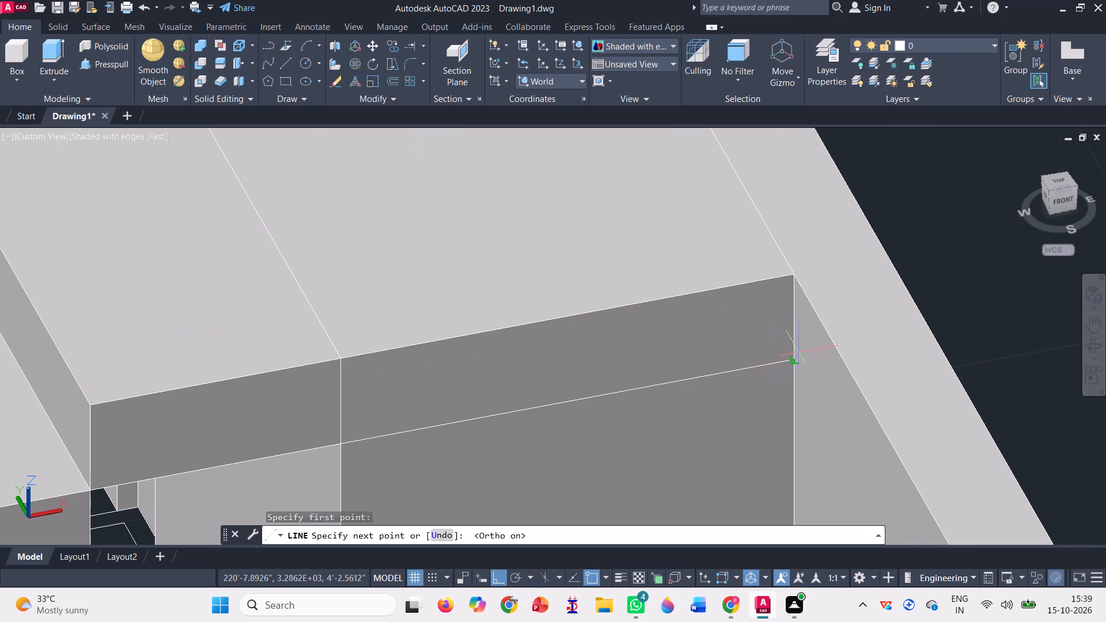
click(796, 356)
key(space)
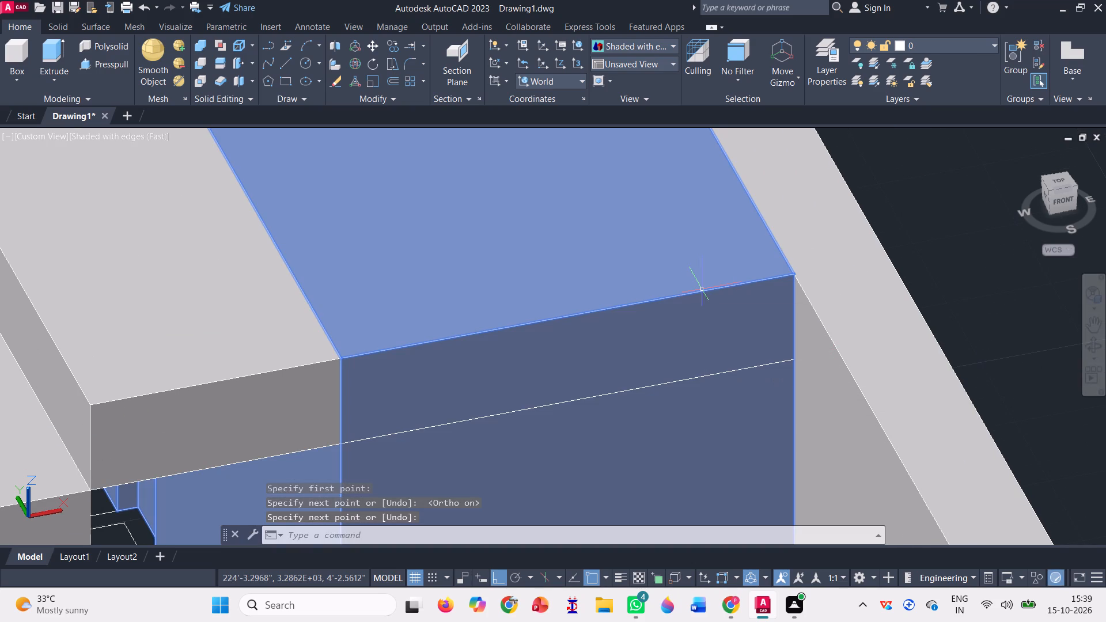
Presspull the landing's front face below the new line back to its far end, leaving only a landing slab level with the top step.
scroll(735, 252, down, 2)
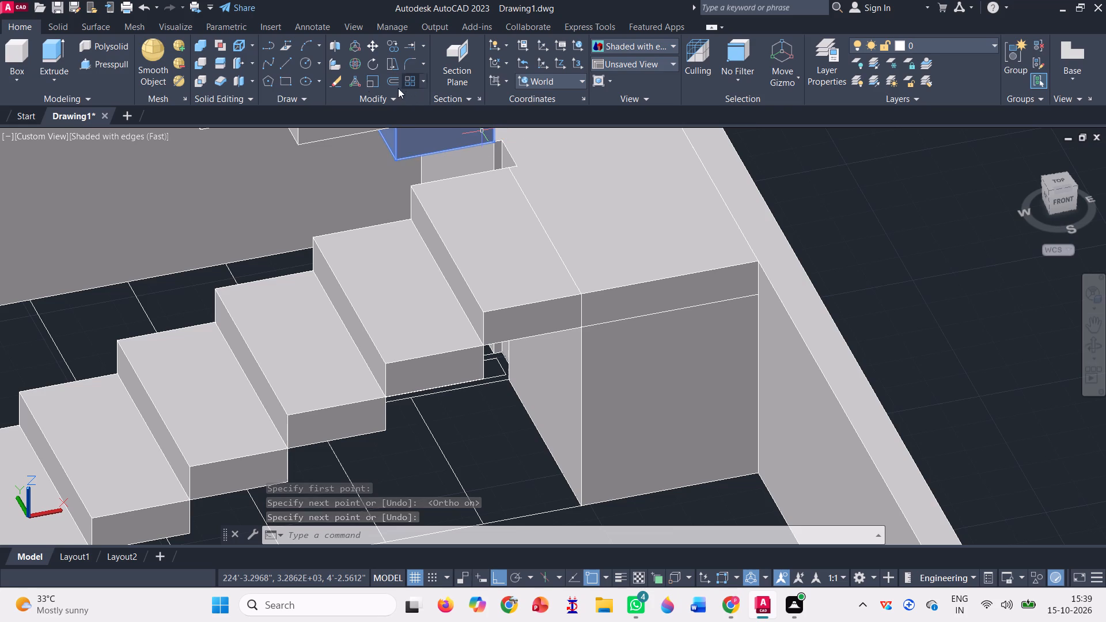
click(115, 60)
scroll(646, 430, down, 1)
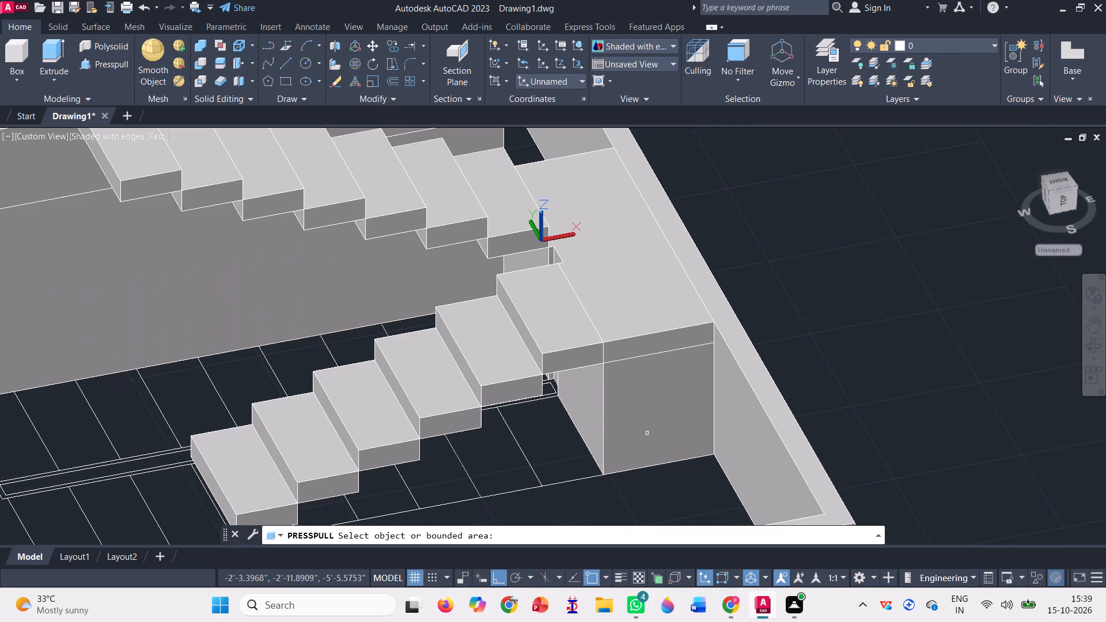
click(644, 403)
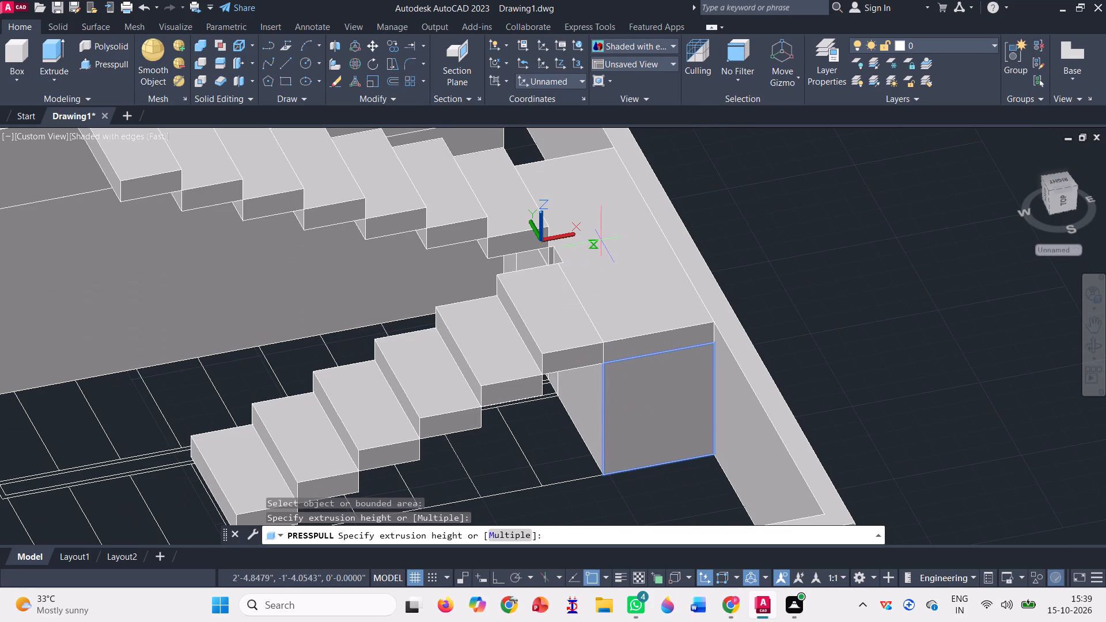
click(544, 149)
scroll(660, 347, down, 2)
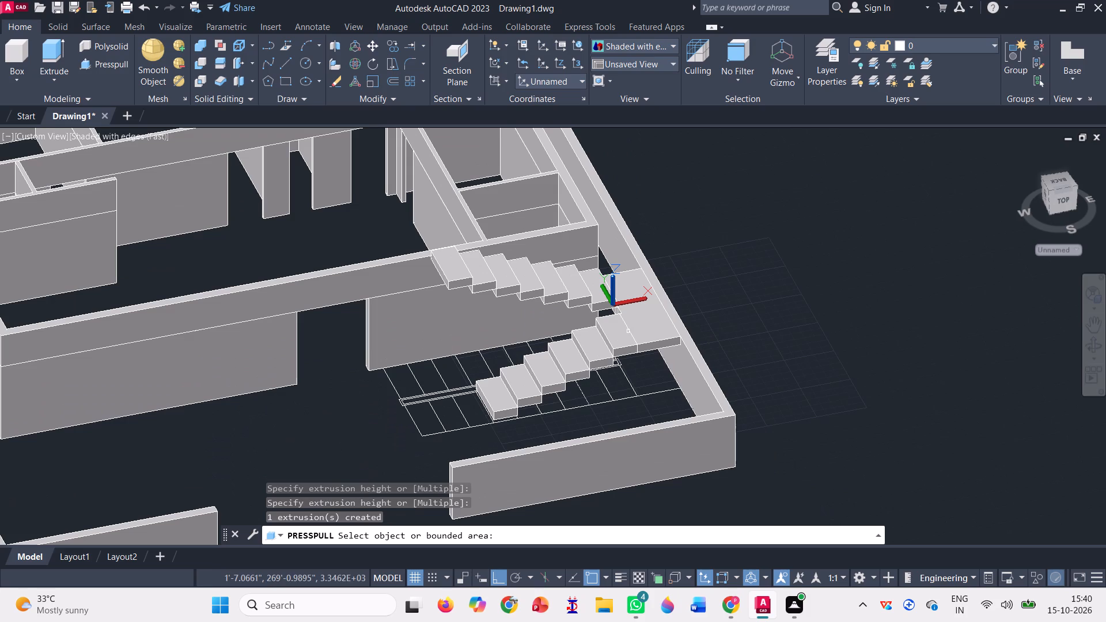
scroll(706, 321, up, 1)
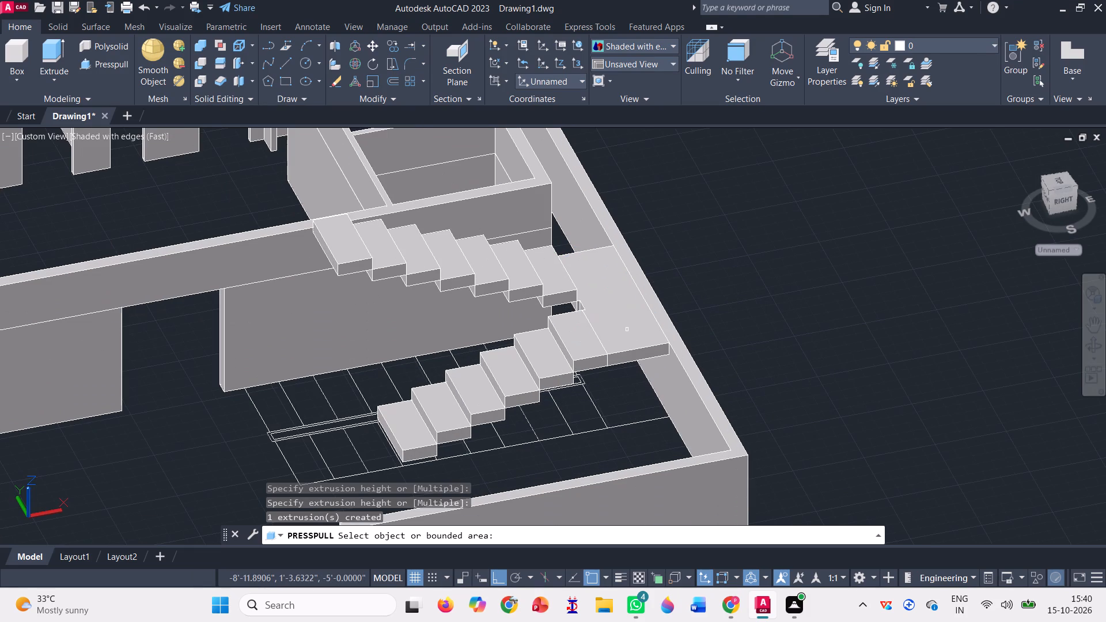
key(Escape)
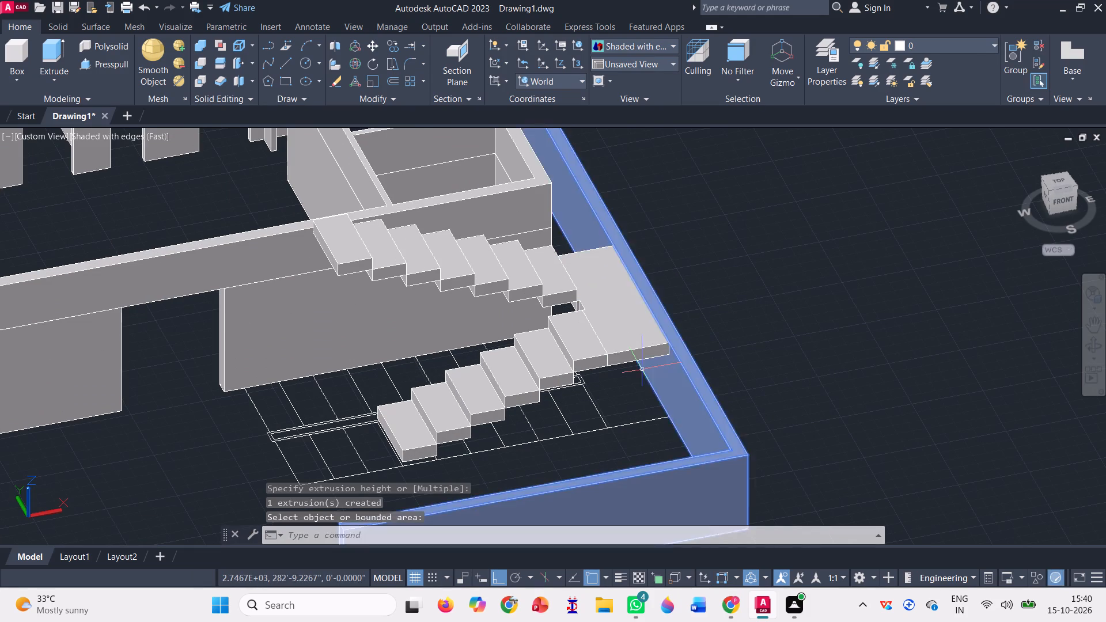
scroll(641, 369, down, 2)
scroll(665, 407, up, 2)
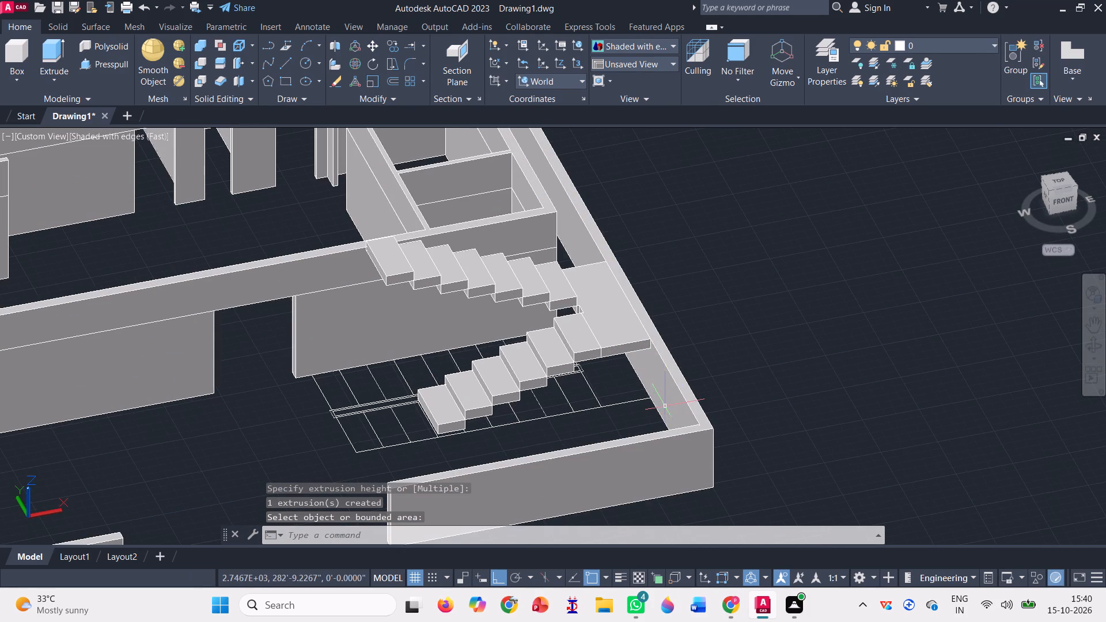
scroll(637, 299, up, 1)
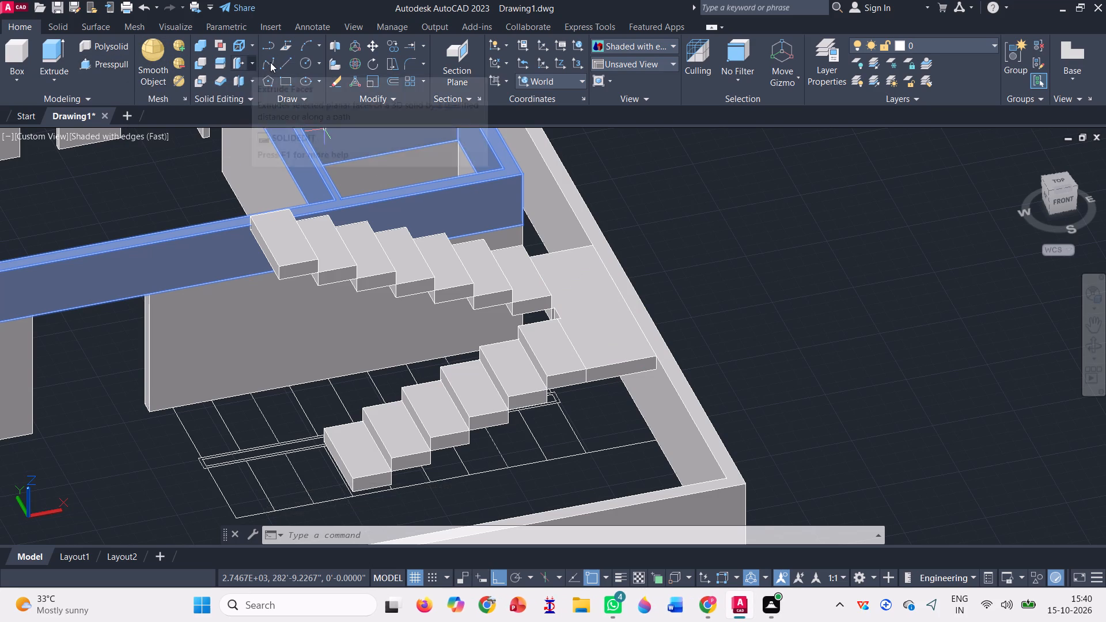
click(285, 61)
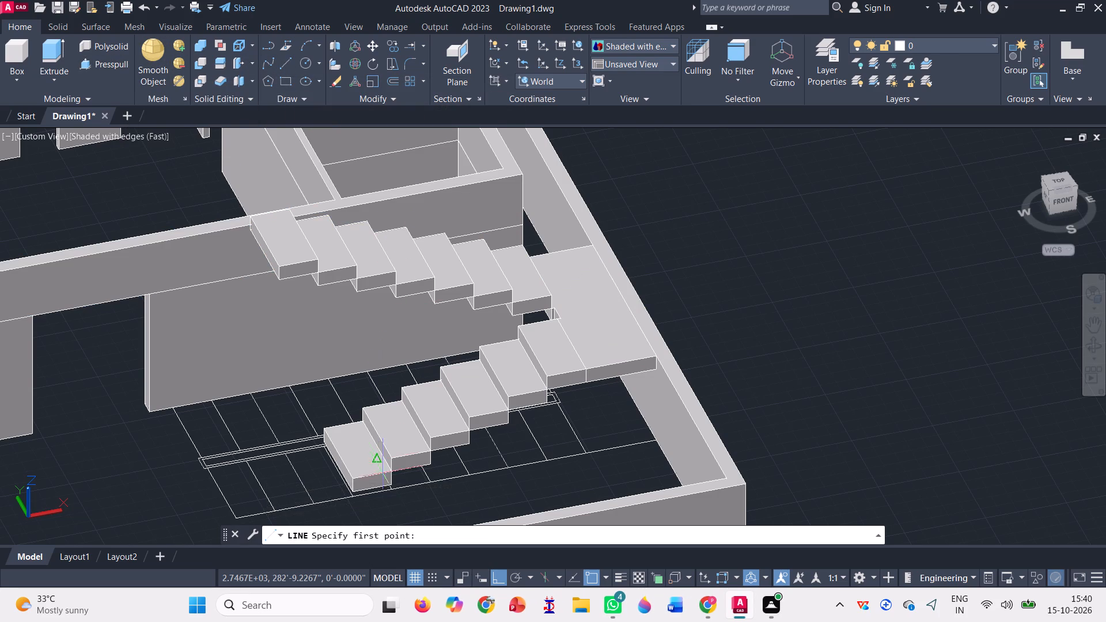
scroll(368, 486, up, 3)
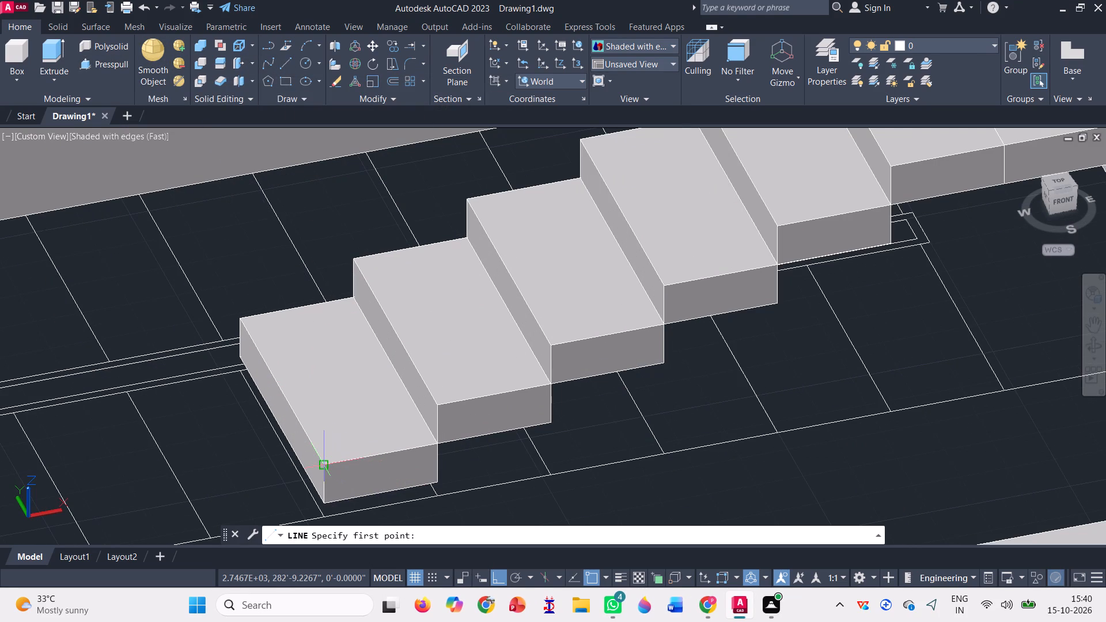
Draw a long, narrow box from the lowest step's bottom front corner along the open side of the lower flight to the boundary wall.
click(17, 49)
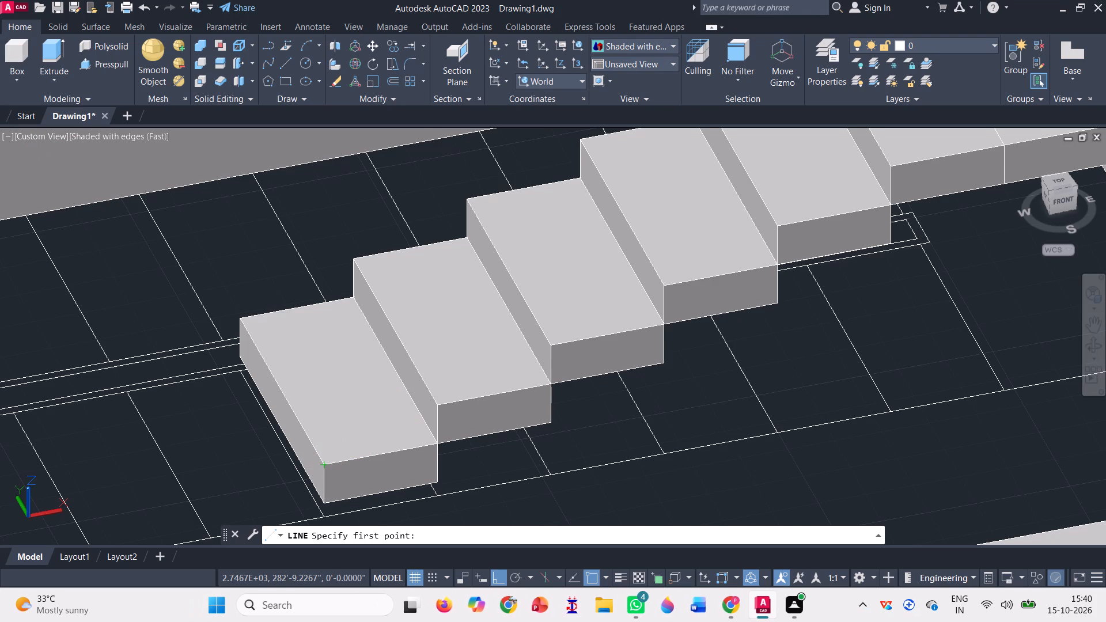
scroll(395, 341, down, 1)
scroll(364, 416, up, 3)
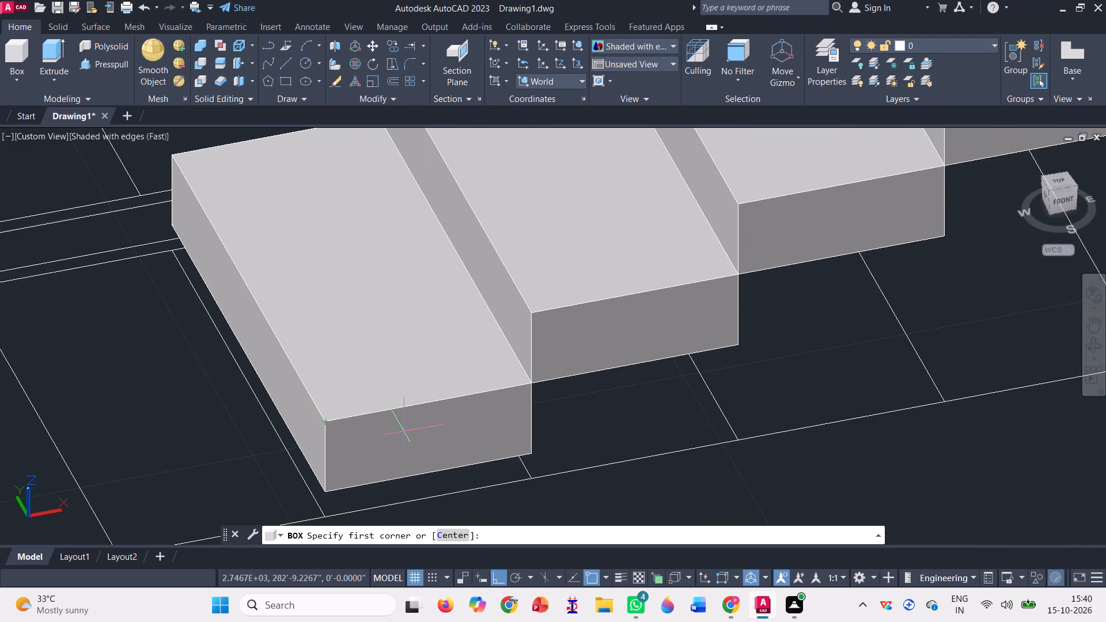
scroll(391, 378, down, 1)
scroll(354, 450, up, 2)
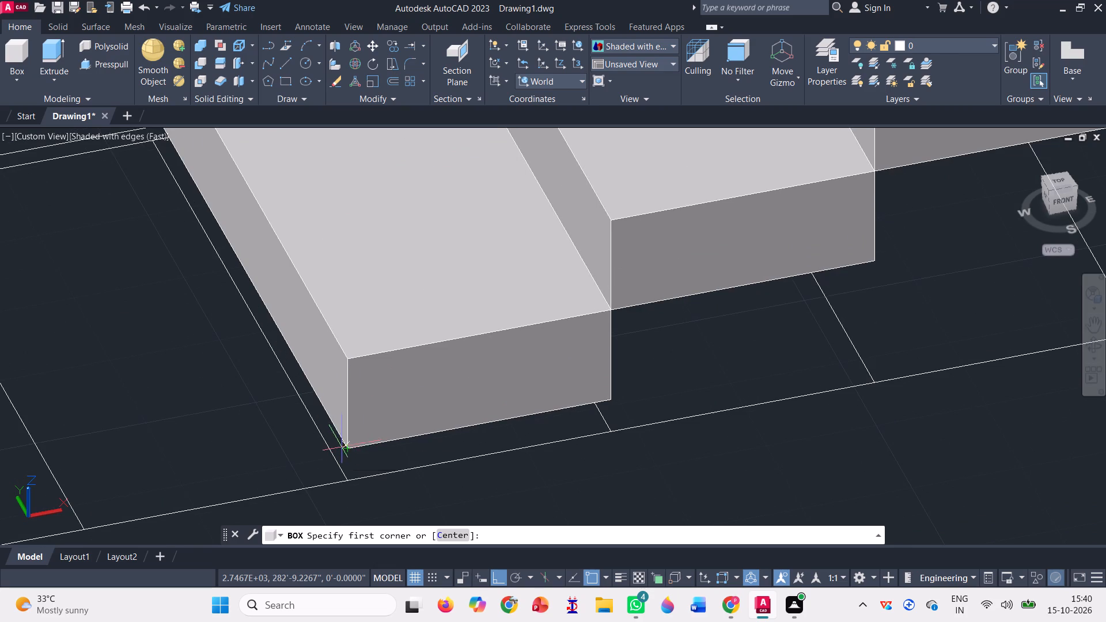
click(351, 447)
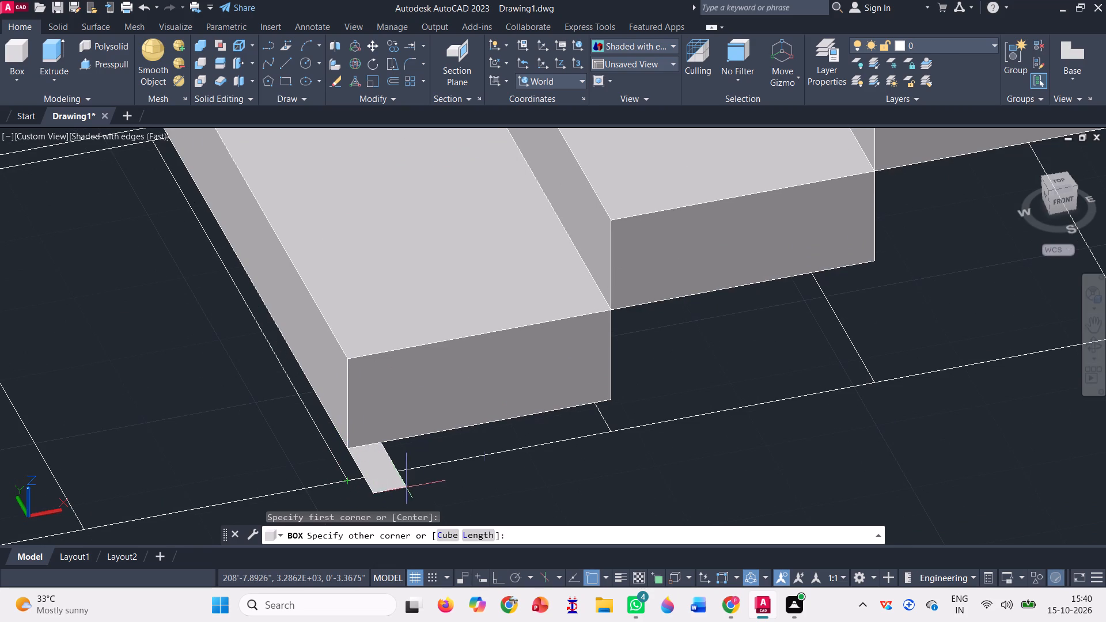
scroll(484, 466, down, 3)
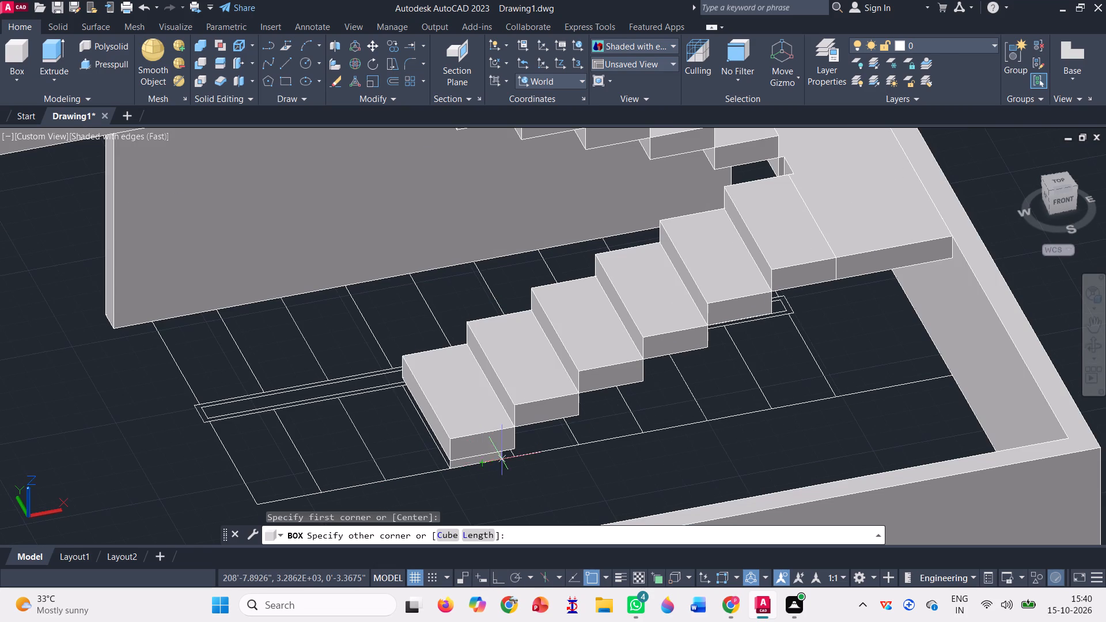
scroll(949, 359, up, 2)
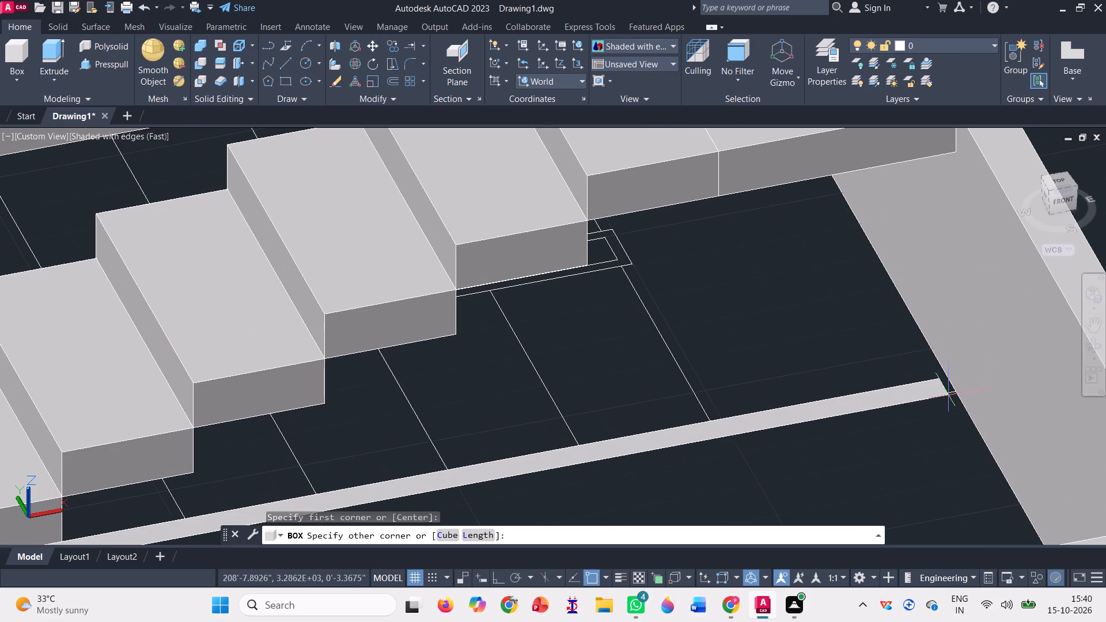
click(961, 397)
scroll(961, 397, down, 2)
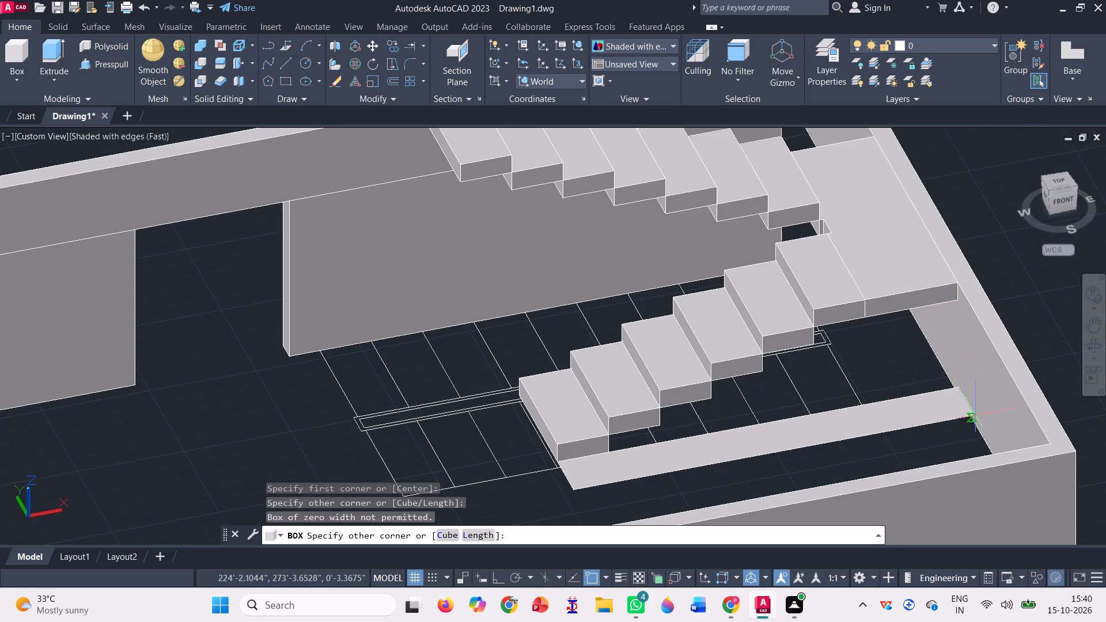
scroll(975, 413, up, 6)
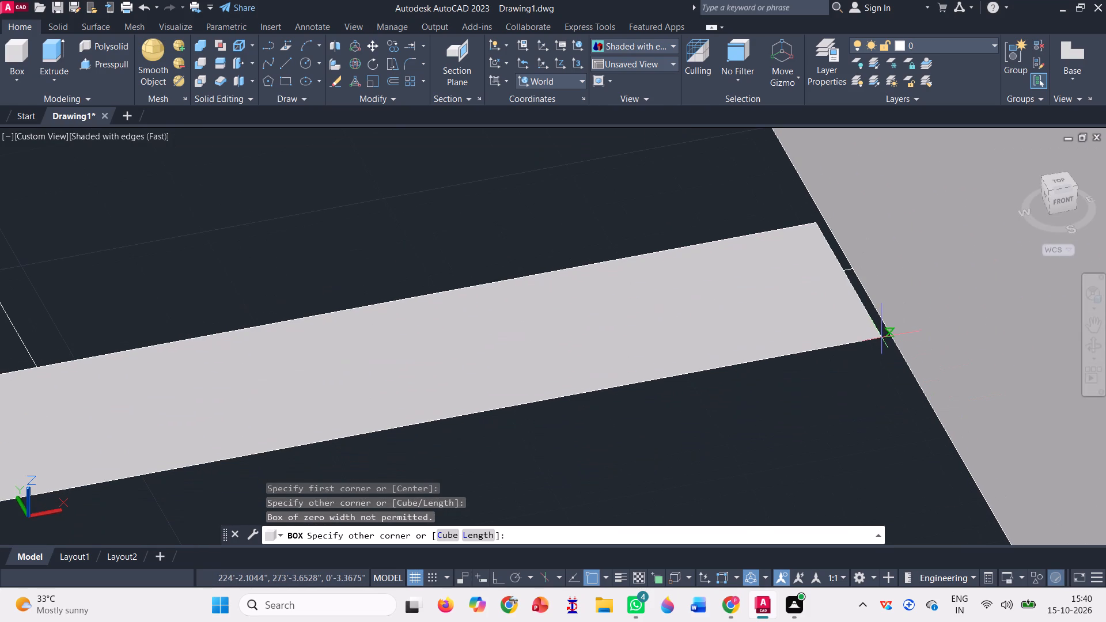
click(889, 337)
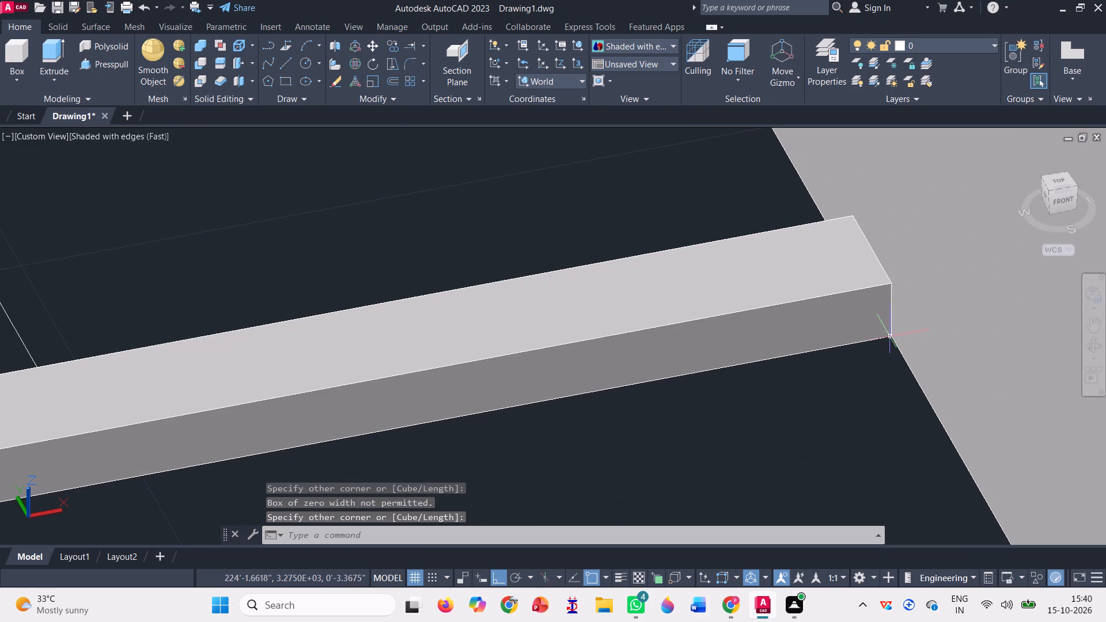
Presspull the long, narrow box's top face upward into a side wall rising above the landing and the boundary wall.
scroll(889, 336, down, 3)
scroll(895, 280, down, 2)
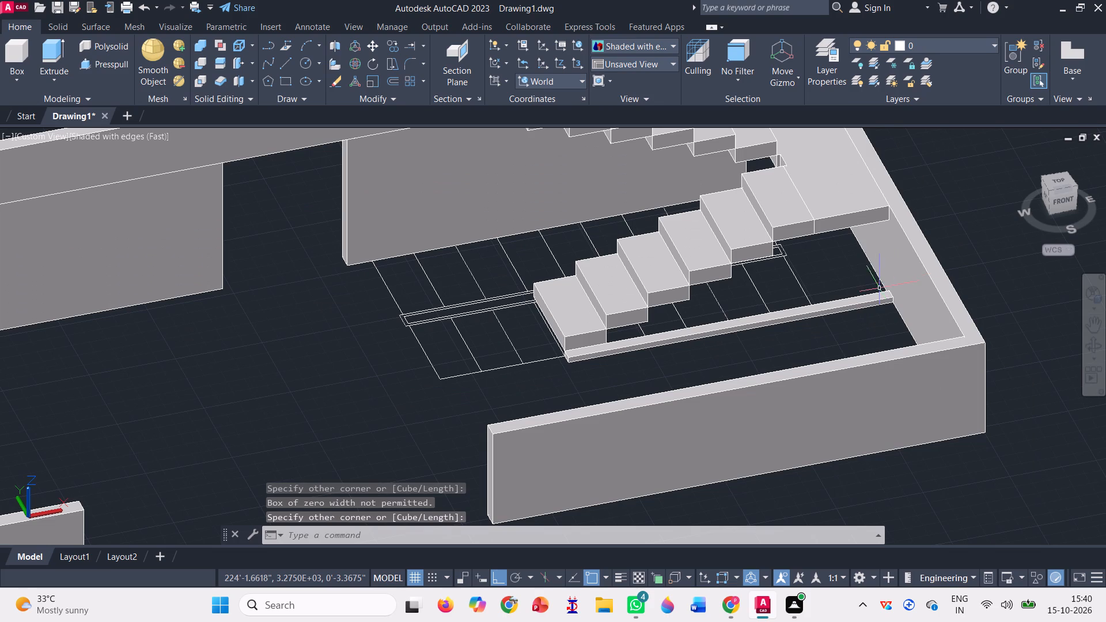
click(108, 64)
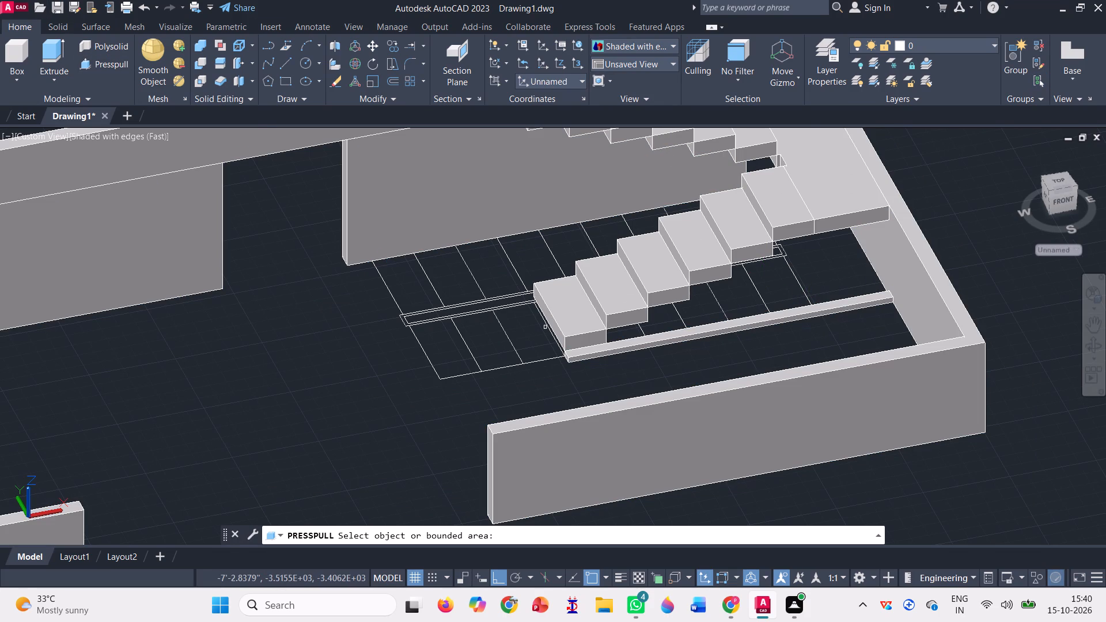
scroll(536, 333, up, 2)
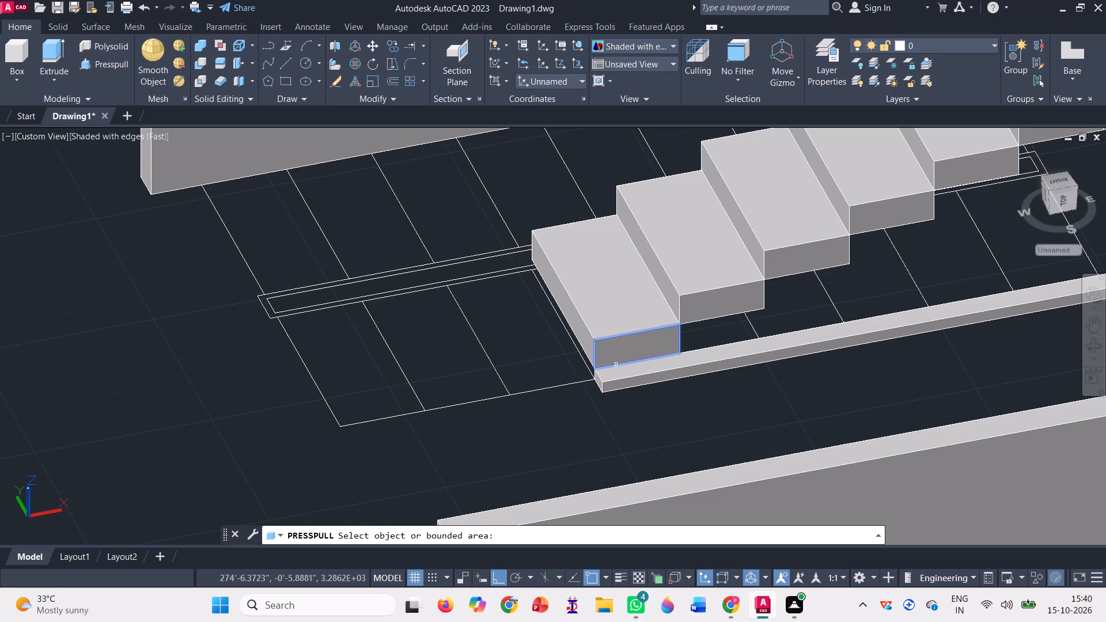
click(616, 370)
scroll(616, 370, down, 2)
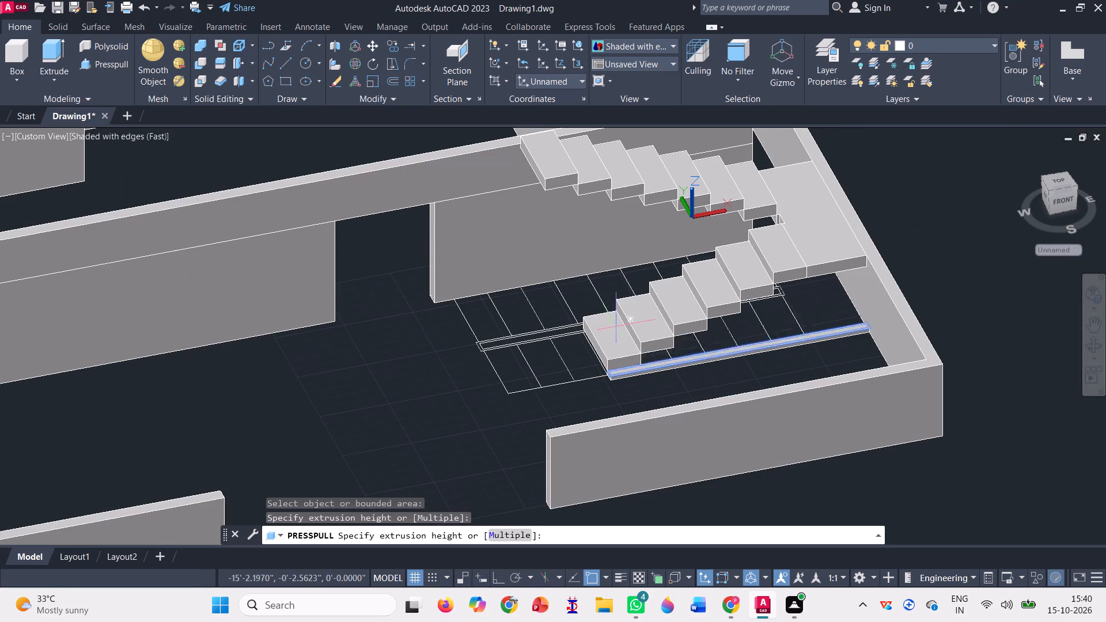
scroll(853, 263, up, 2)
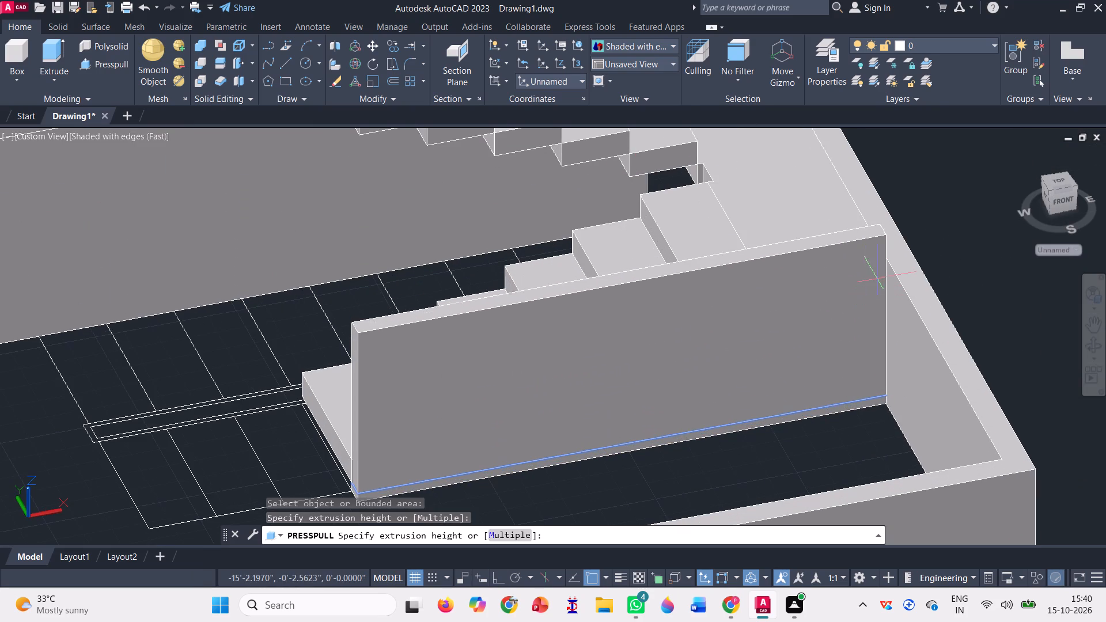
scroll(888, 250, down, 1)
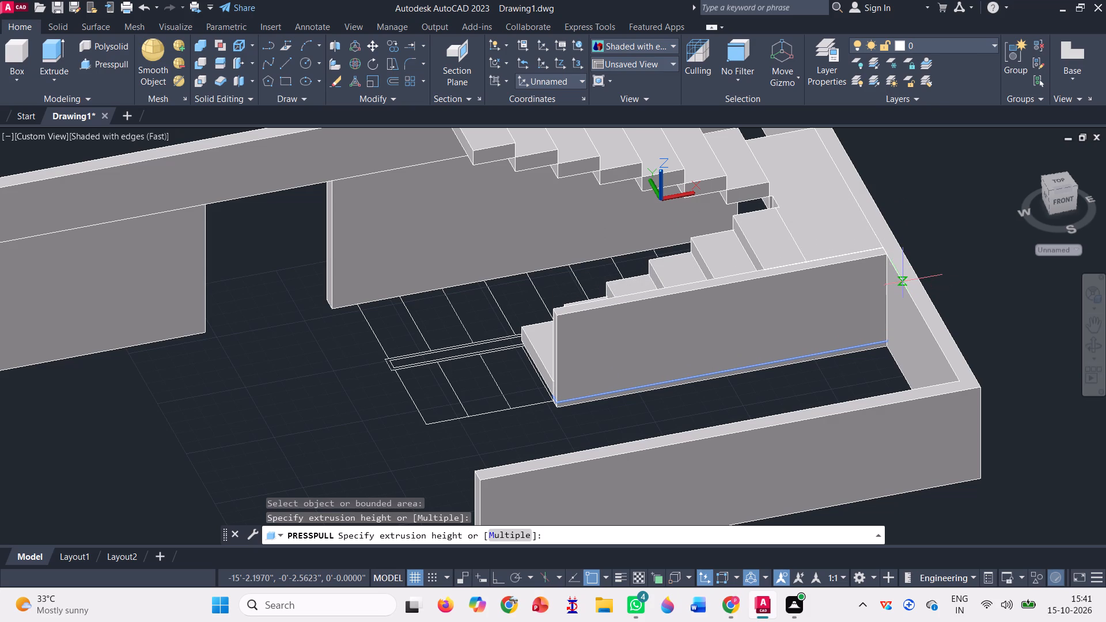
click(1097, 342)
drag(943, 377, 797, 420)
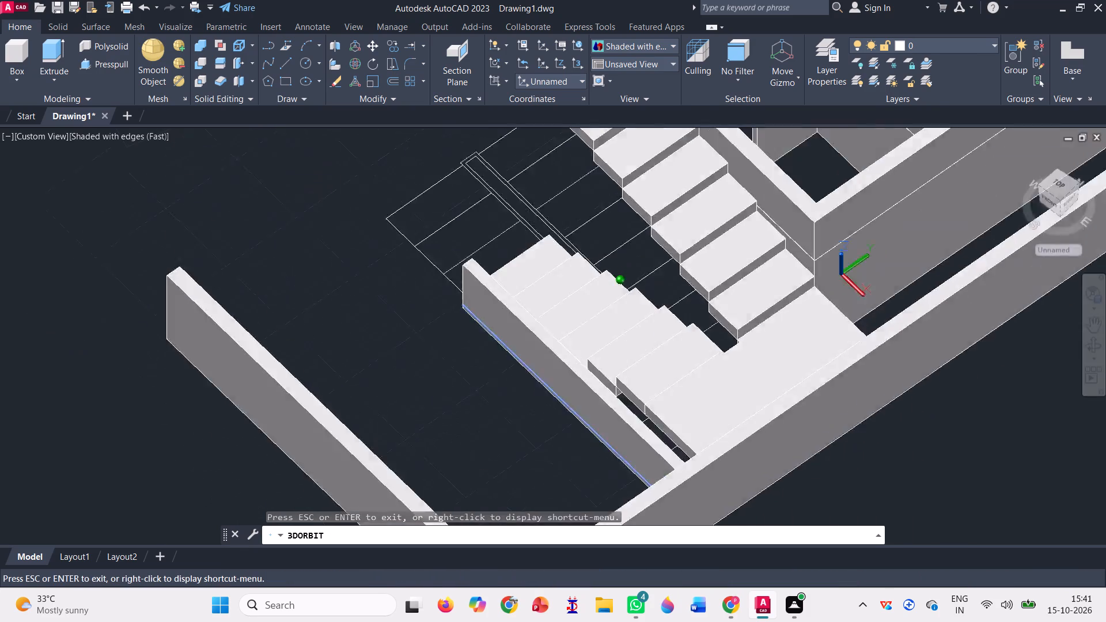
drag(797, 420, 675, 381)
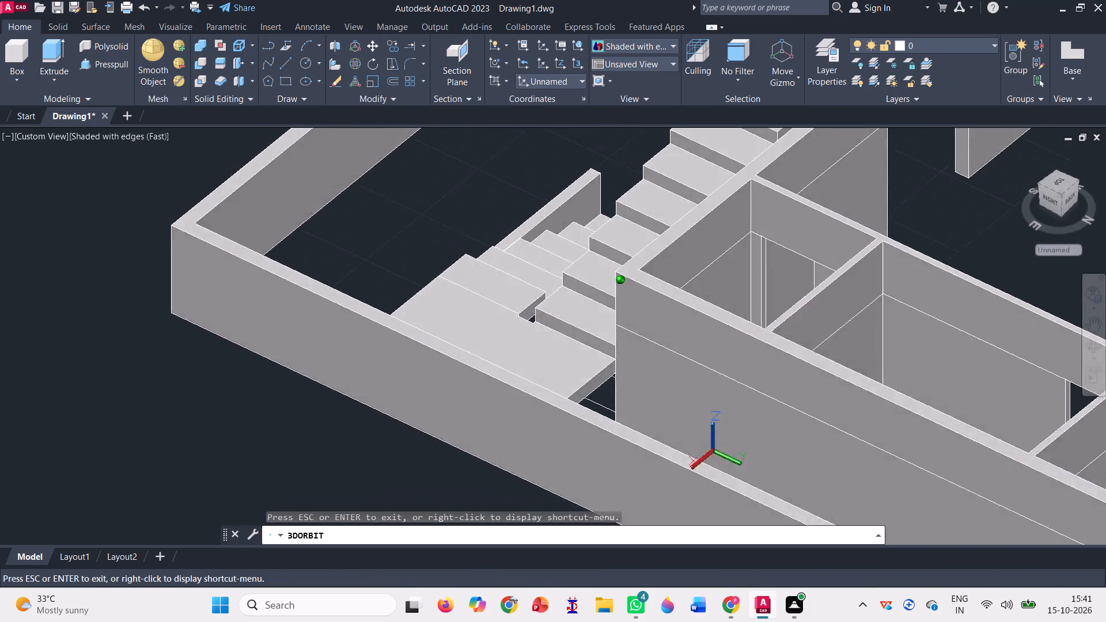
drag(675, 381, 715, 359)
key(Escape)
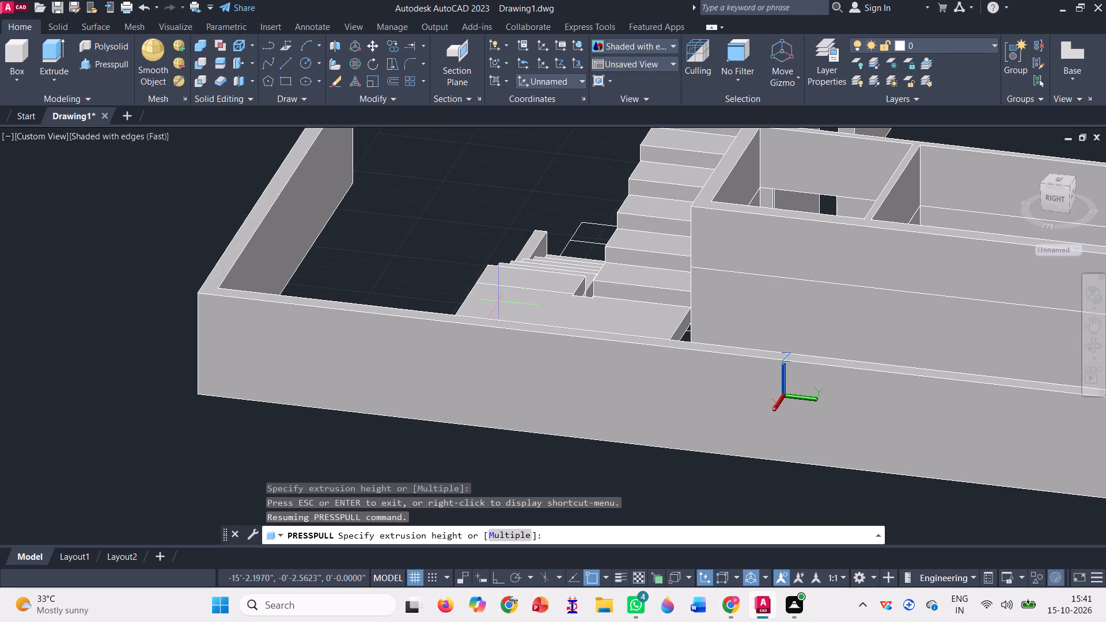
click(454, 191)
Draw a vertical 5' guide line up from the side wall's end corner where it meets the boundary wall's top and the landing.
scroll(454, 263, up, 3)
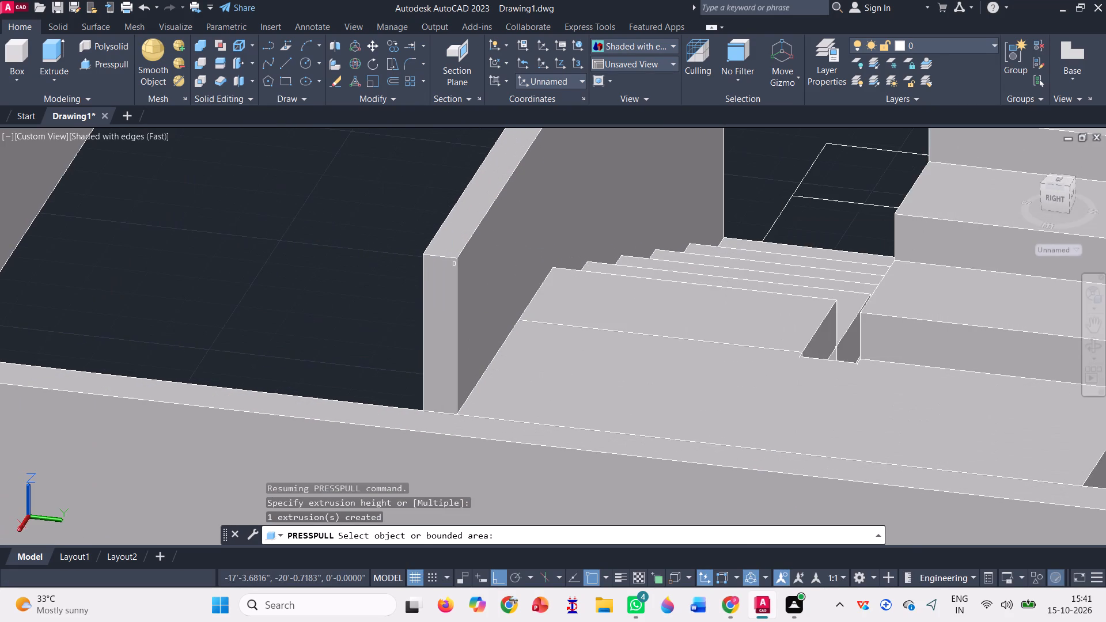
scroll(452, 263, down, 2)
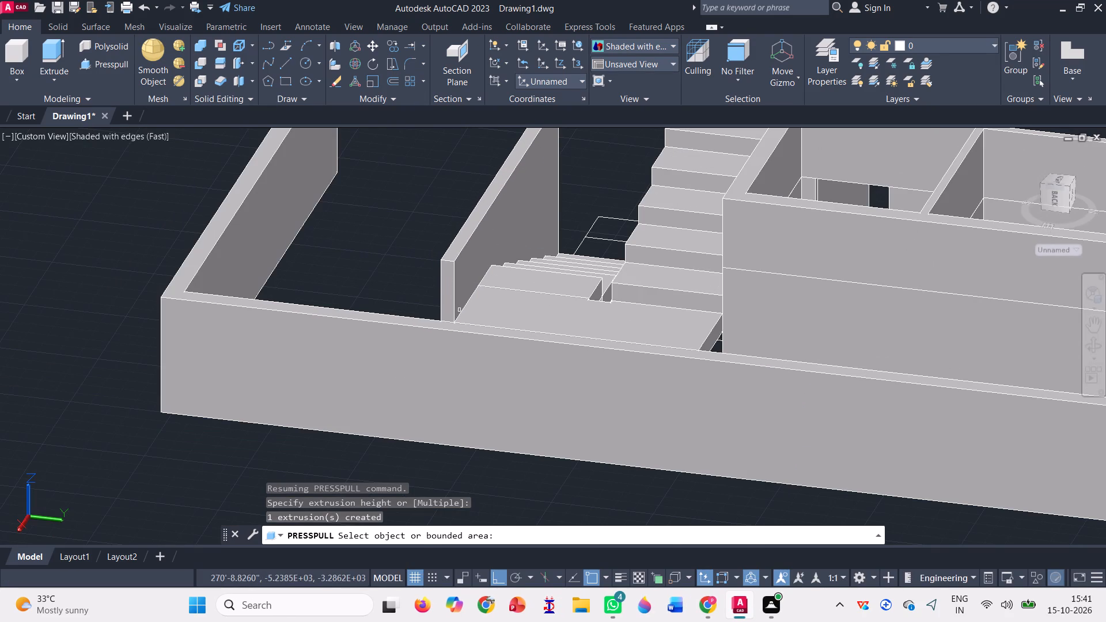
click(289, 60)
scroll(455, 258, up, 3)
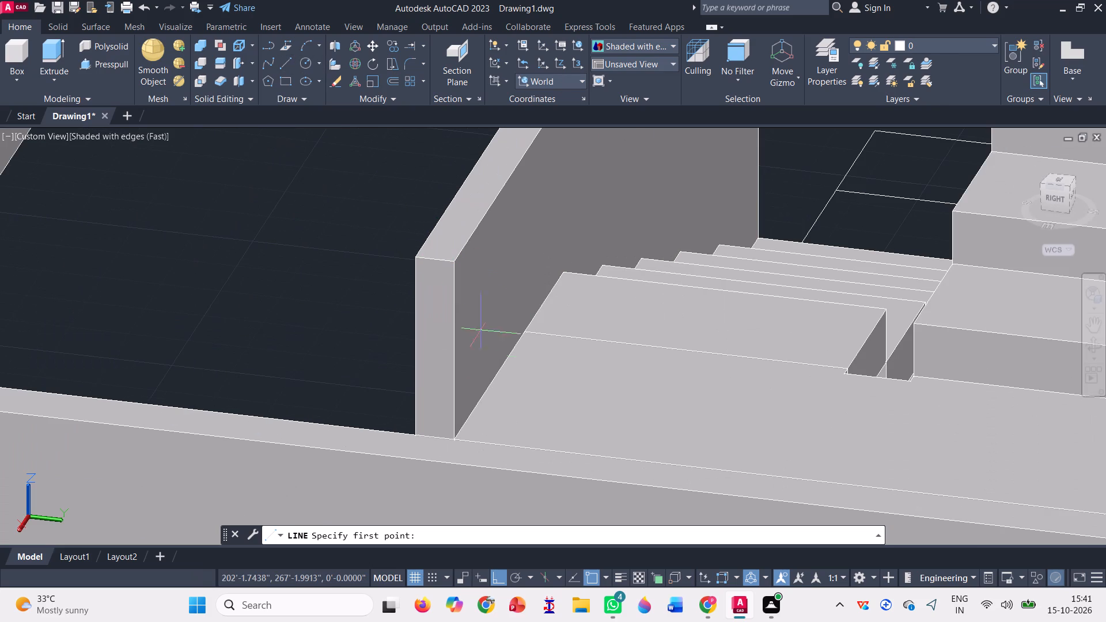
click(453, 437)
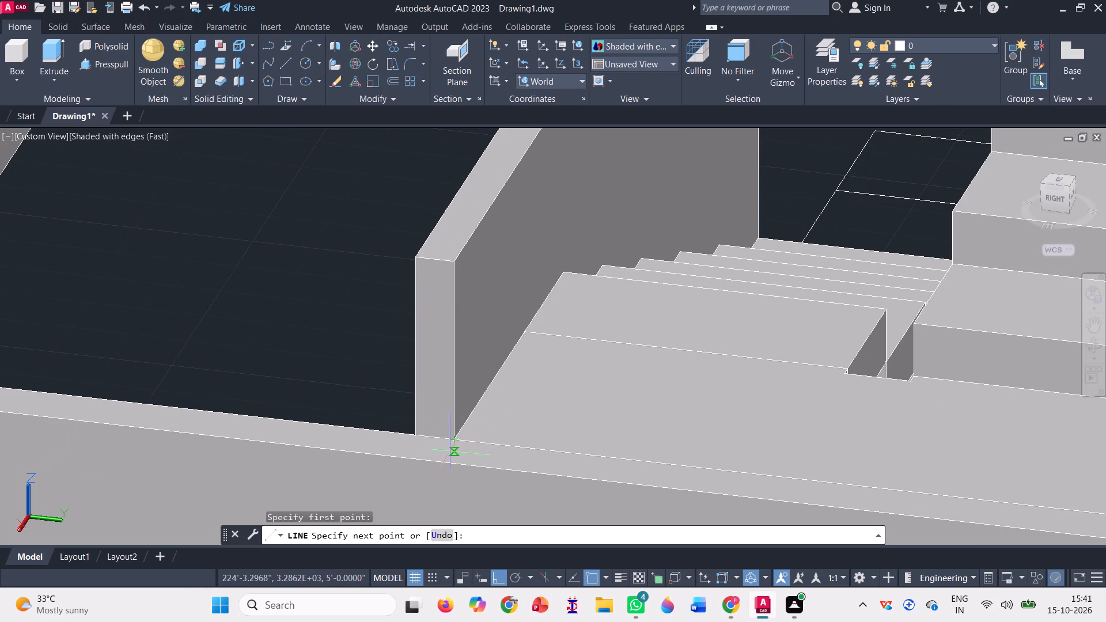
scroll(450, 450, down, 2)
text(5')
key(Return)
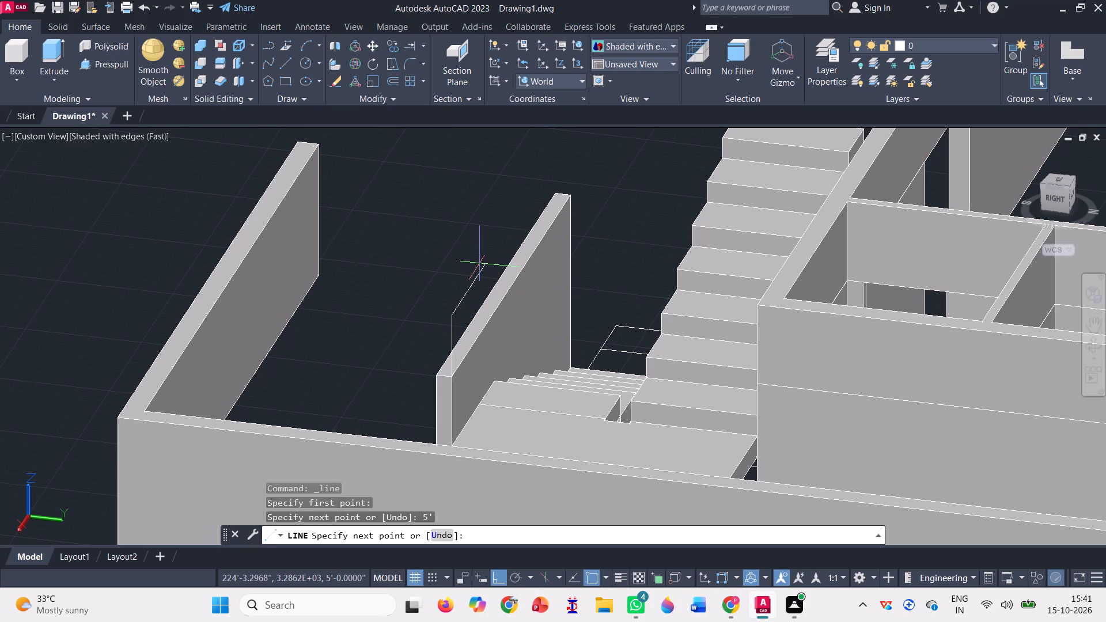
key(space)
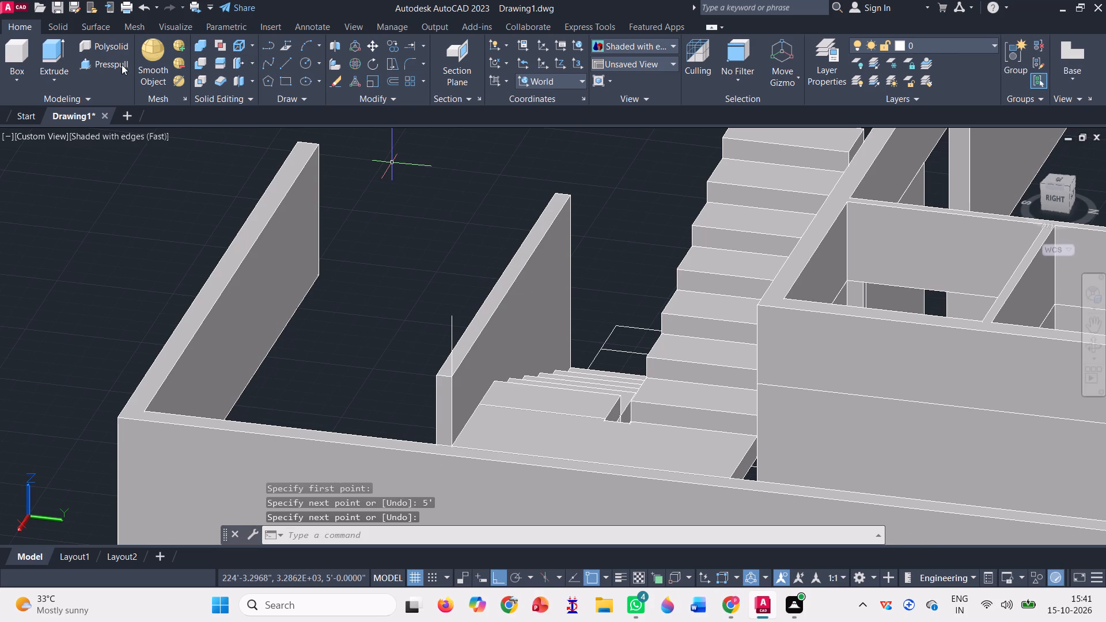
Presspull the side wall's top face up to the upper end of the 5' guide line.
click(120, 63)
scroll(427, 384, up, 2)
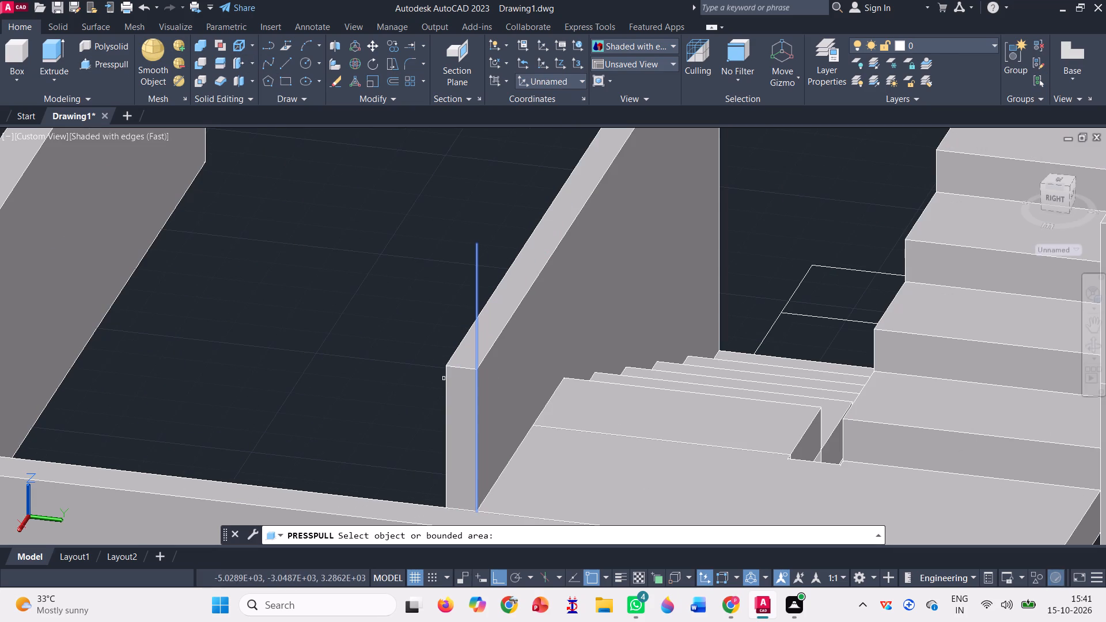
click(474, 352)
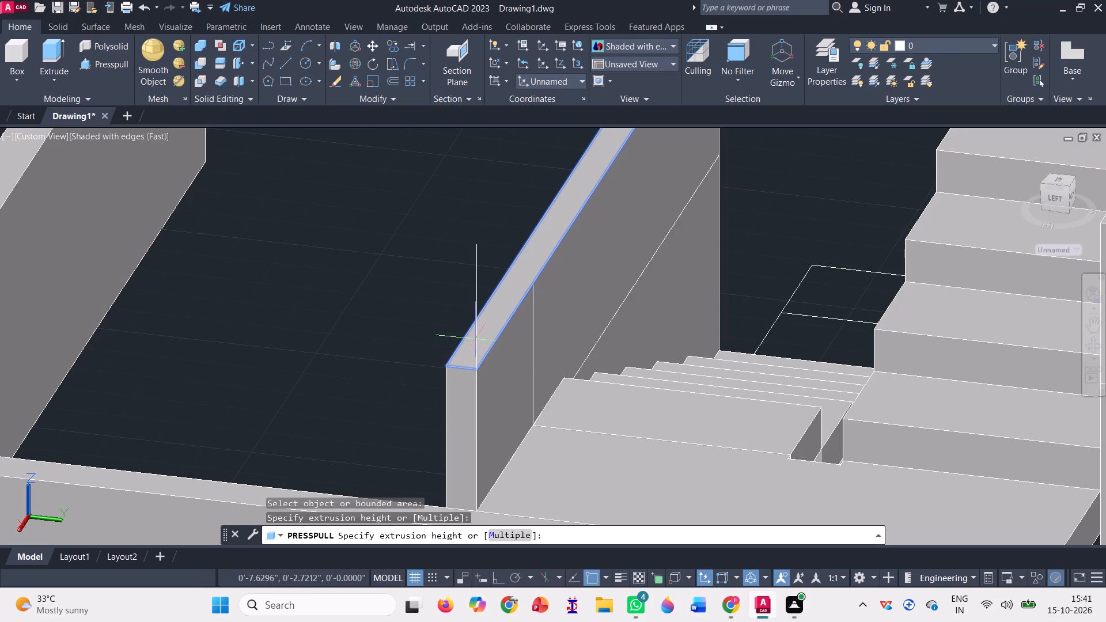
click(474, 245)
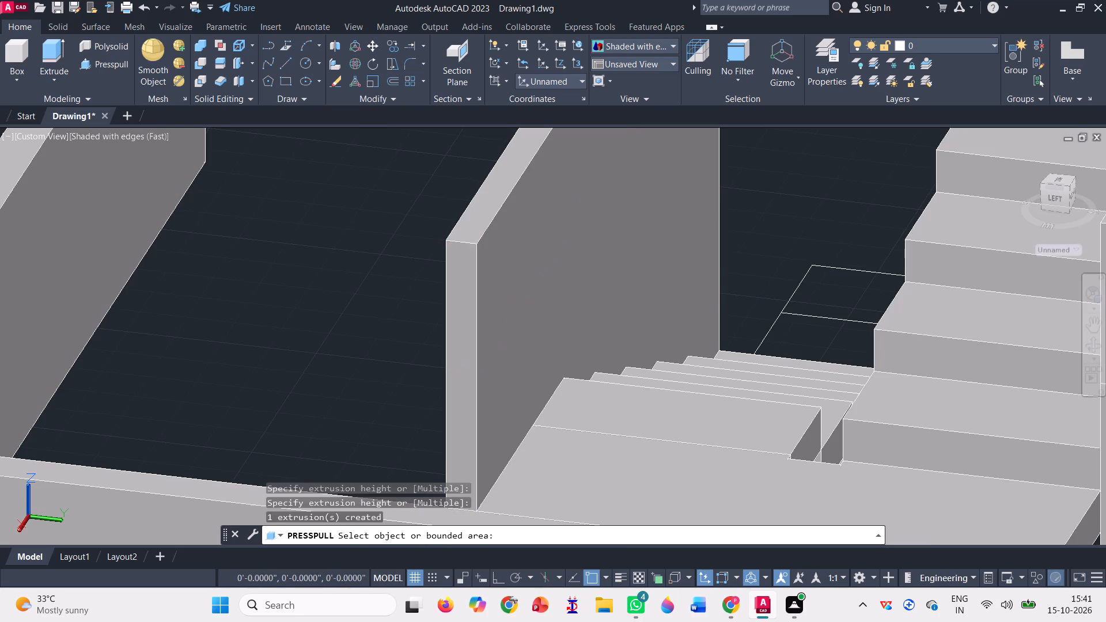
scroll(456, 255, down, 2)
key(space)
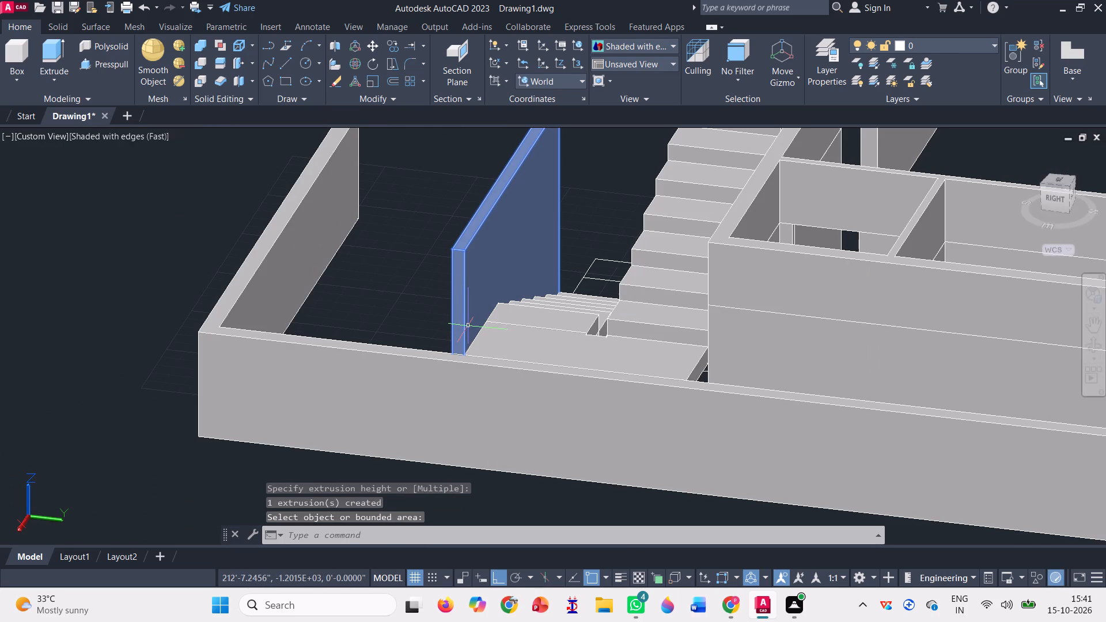
Delete the vertical guide line at the side wall's end corner.
click(463, 322)
key(Delete)
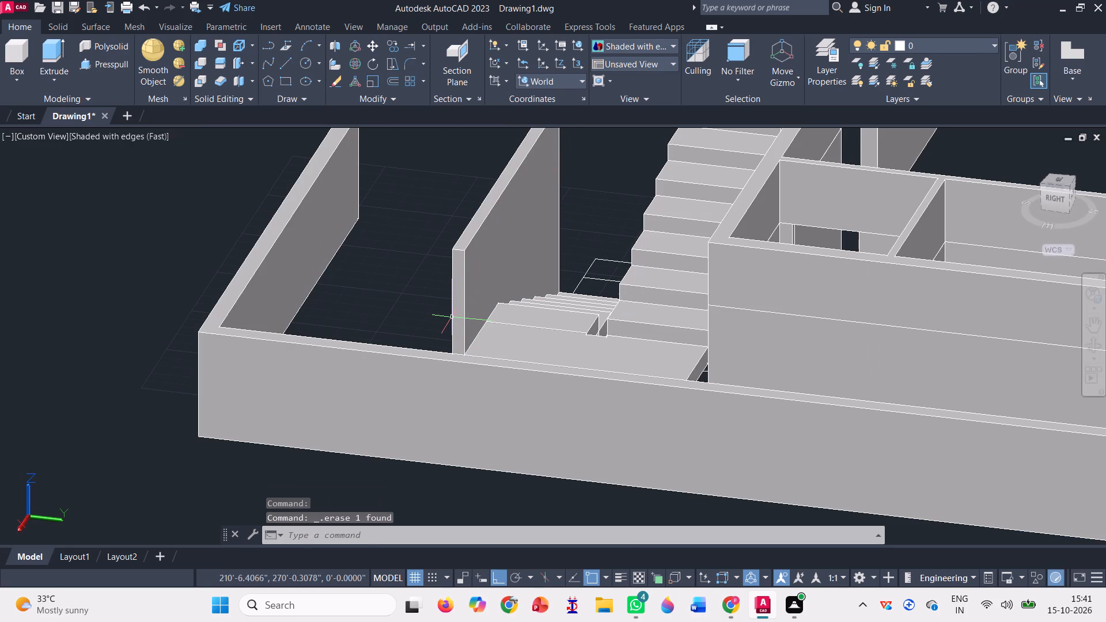
Draw a line across the boundary wall's top from the side wall's outer corner to the boundary wall's outer edge.
click(290, 60)
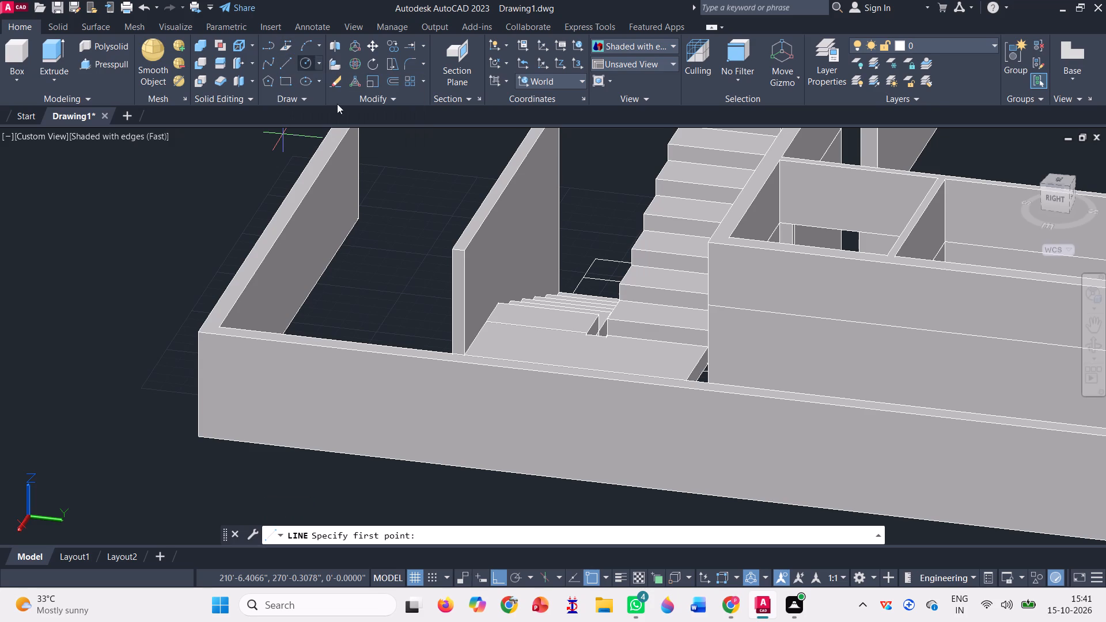
scroll(461, 355, up, 6)
click(431, 348)
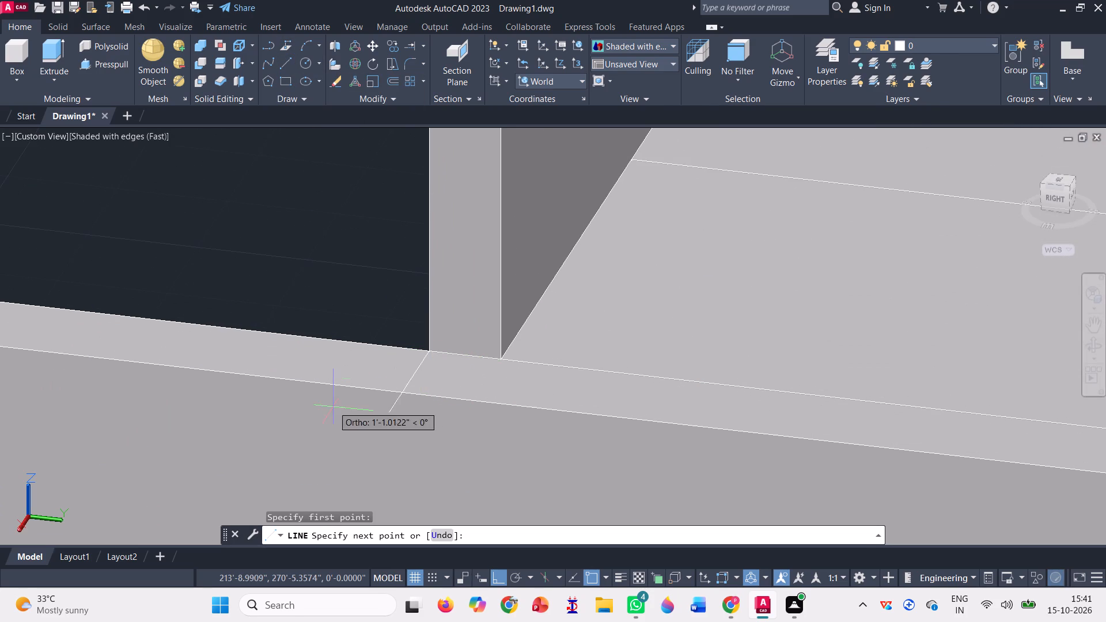
click(403, 396)
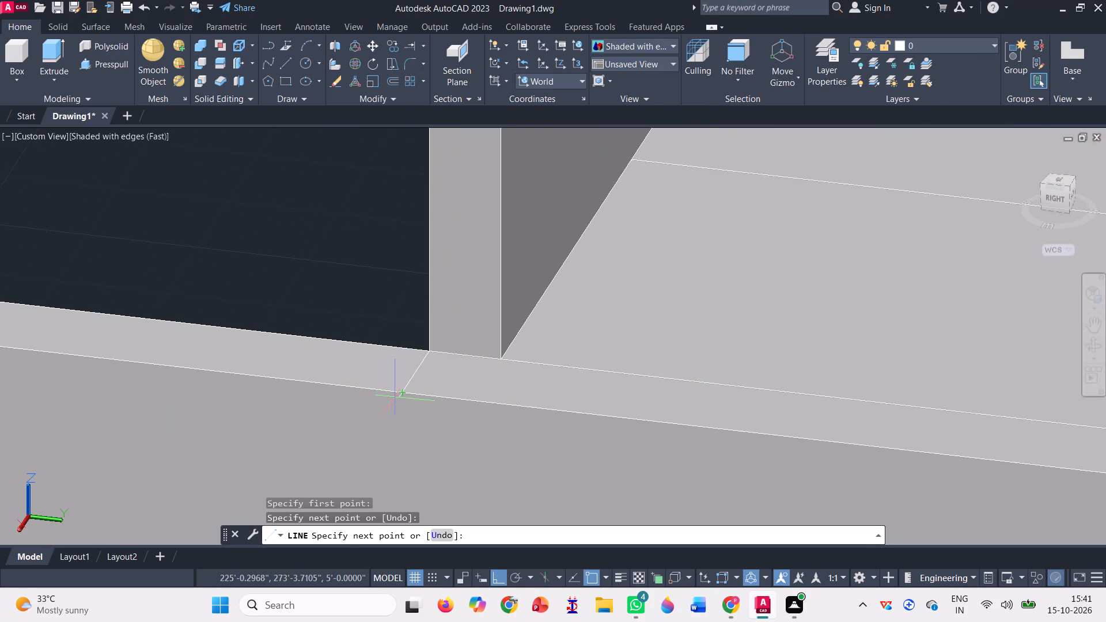
Continue the line along the boundary wall's outer edge to opposite the landing's far corner, and back across the wall's top to that corner.
scroll(405, 301, down, 2)
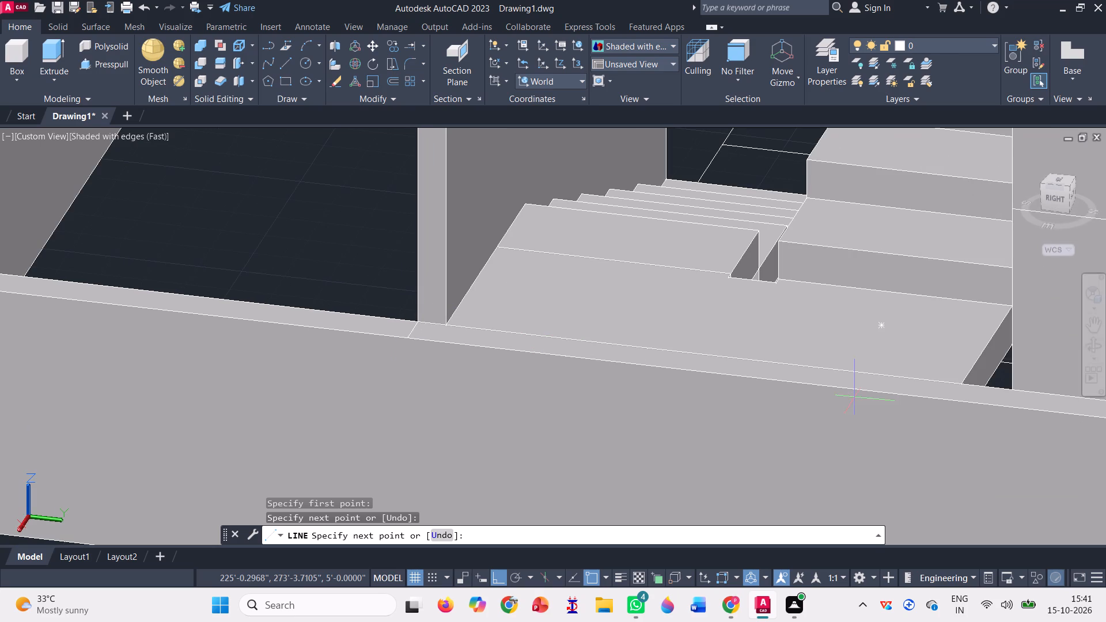
scroll(899, 371, down, 1)
scroll(941, 378, up, 1)
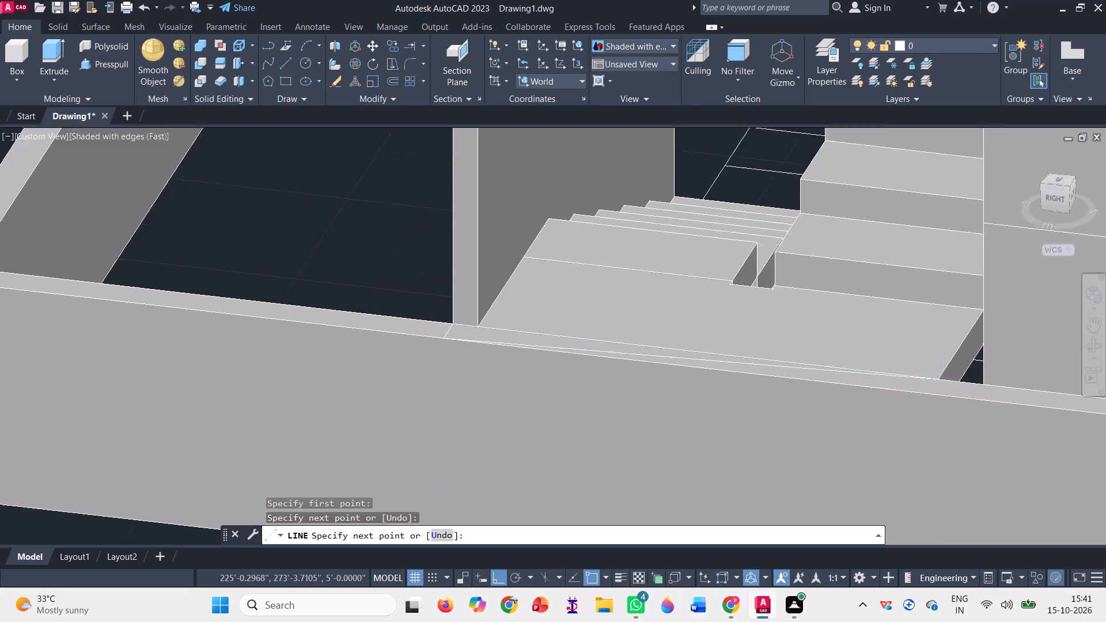
scroll(941, 378, up, 1)
scroll(786, 373, down, 2)
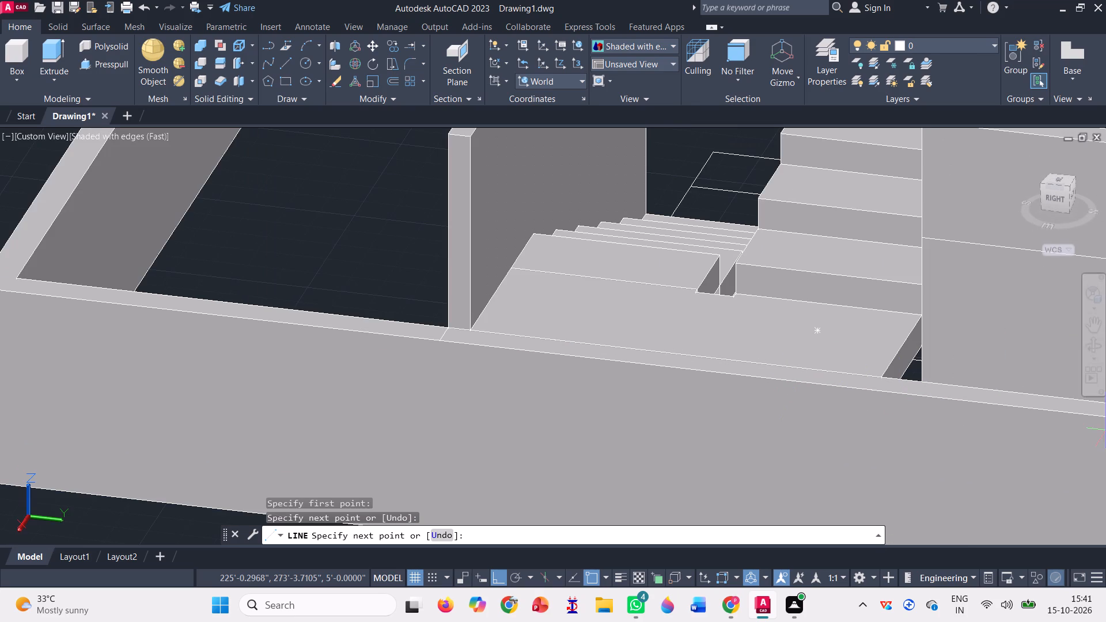
click(1089, 342)
drag(752, 352, 791, 343)
scroll(382, 308, down, 4)
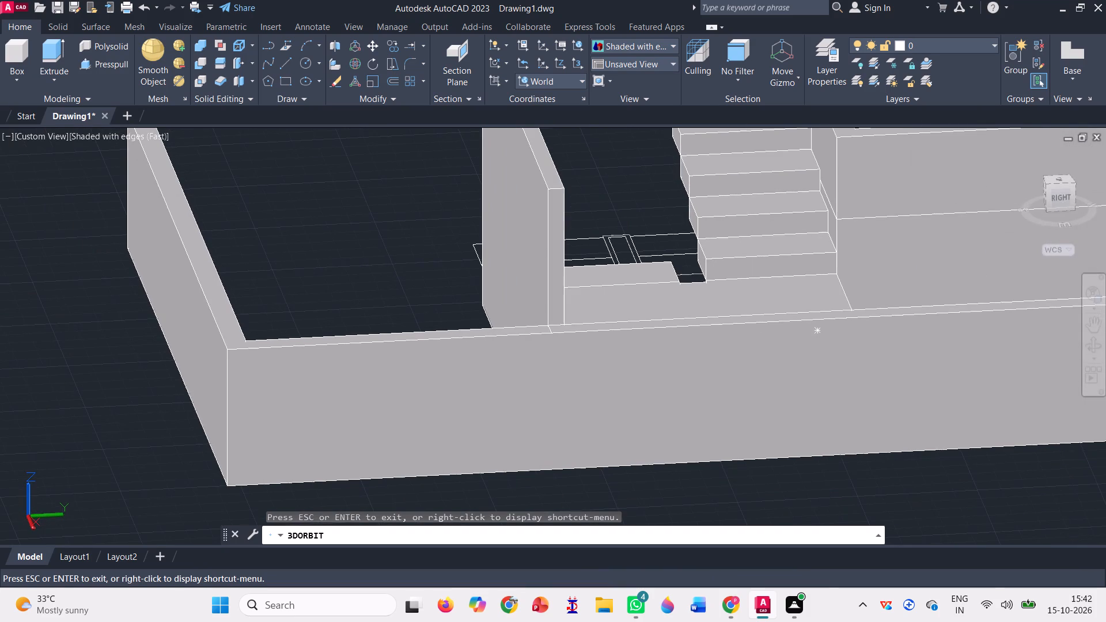
drag(731, 368, 753, 423)
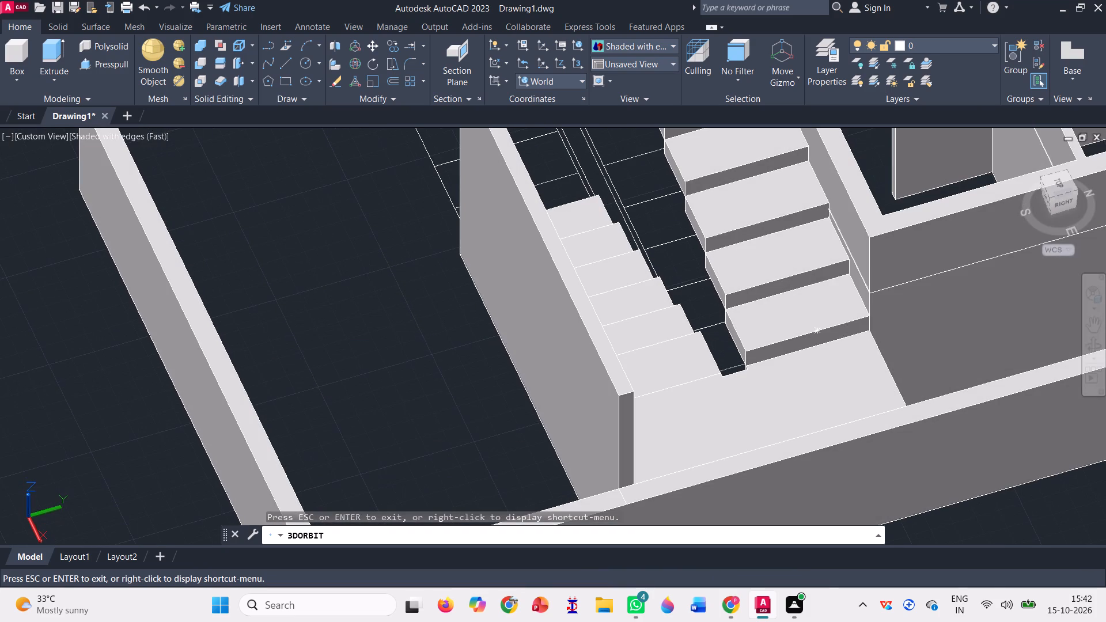
scroll(646, 286, down, 2)
scroll(731, 374, up, 2)
key(Escape)
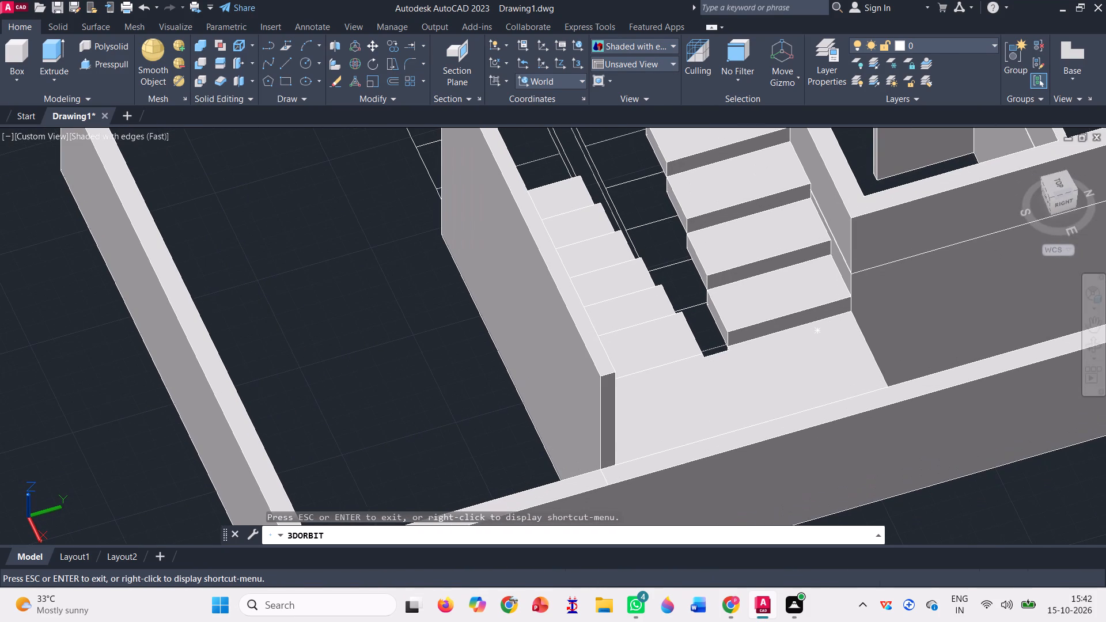
click(896, 399)
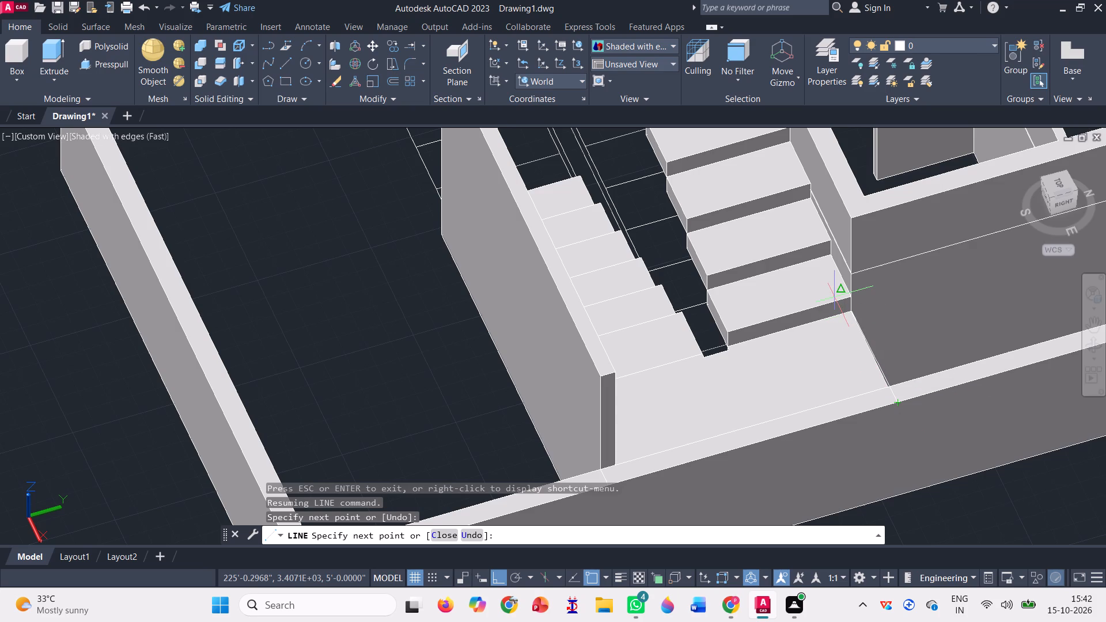
scroll(883, 390, up, 3)
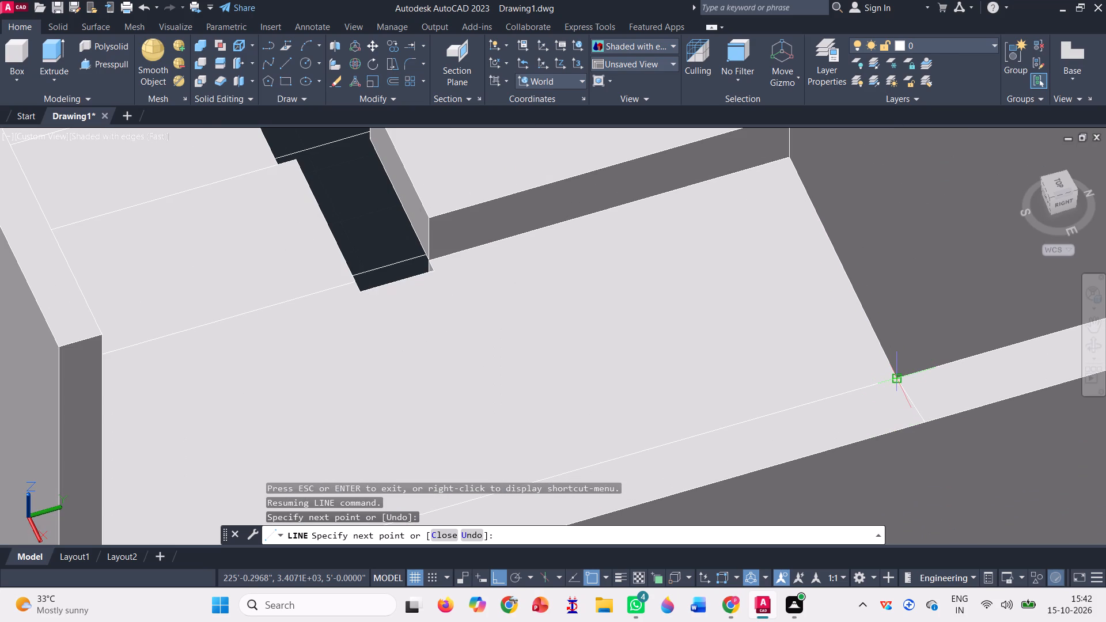
click(896, 380)
click(920, 424)
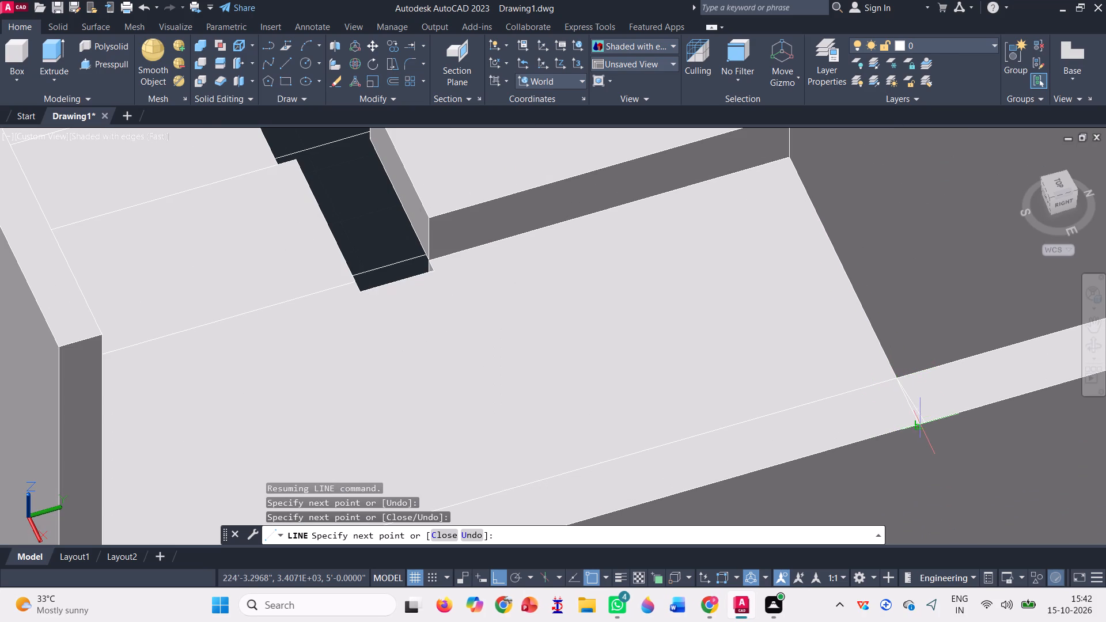
key(space)
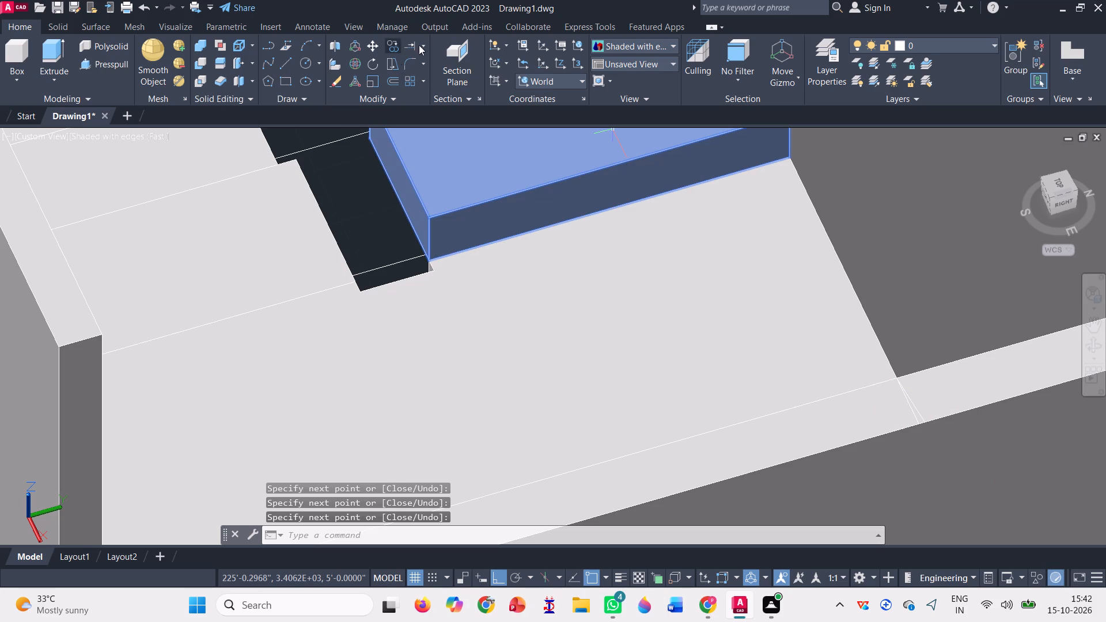
Trim the stray diagonal line on the boundary wall's top opposite the landing's far corner.
click(421, 47)
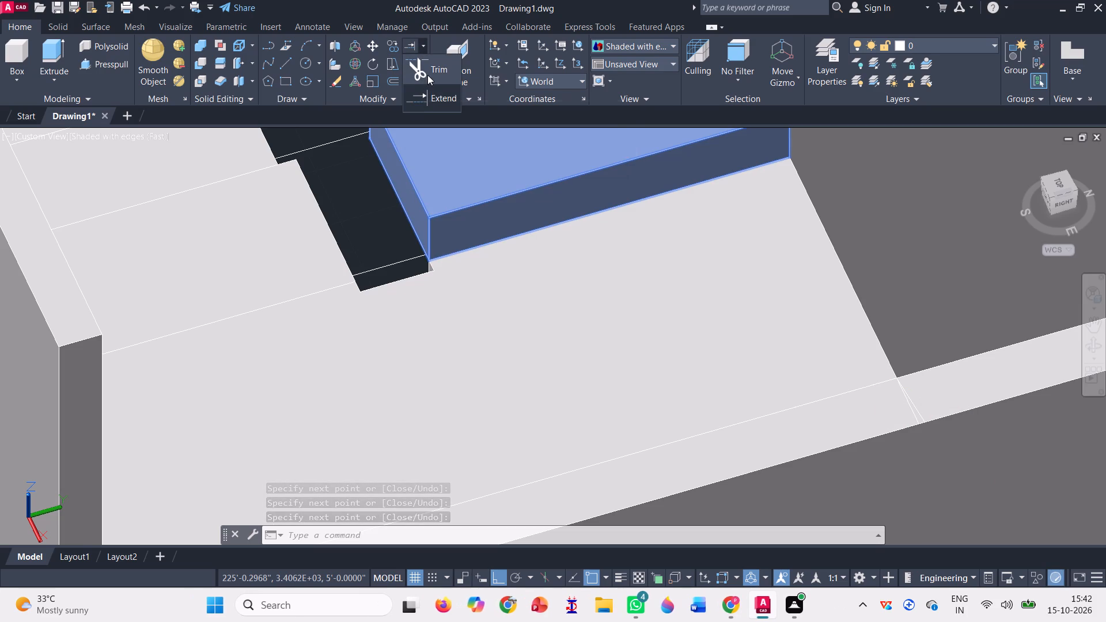
click(427, 68)
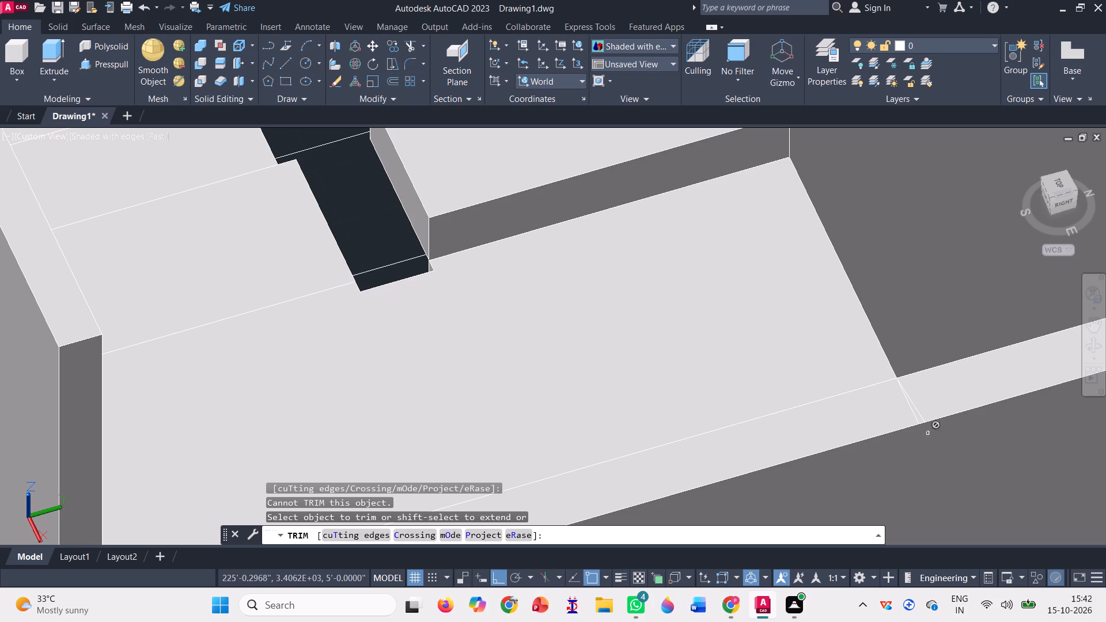
click(923, 413)
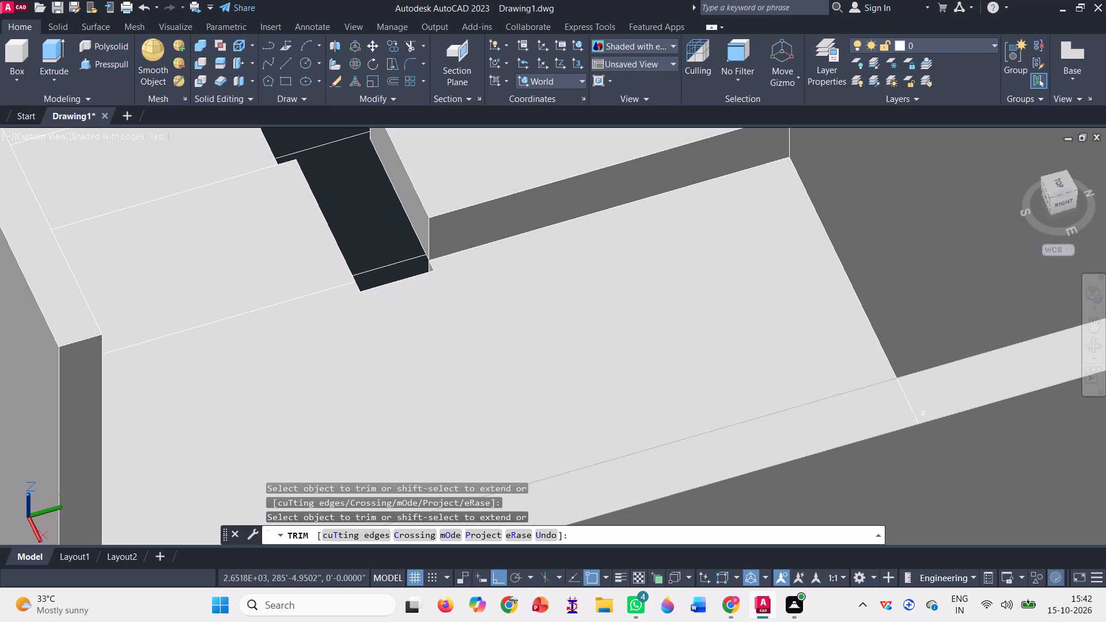
click(923, 422)
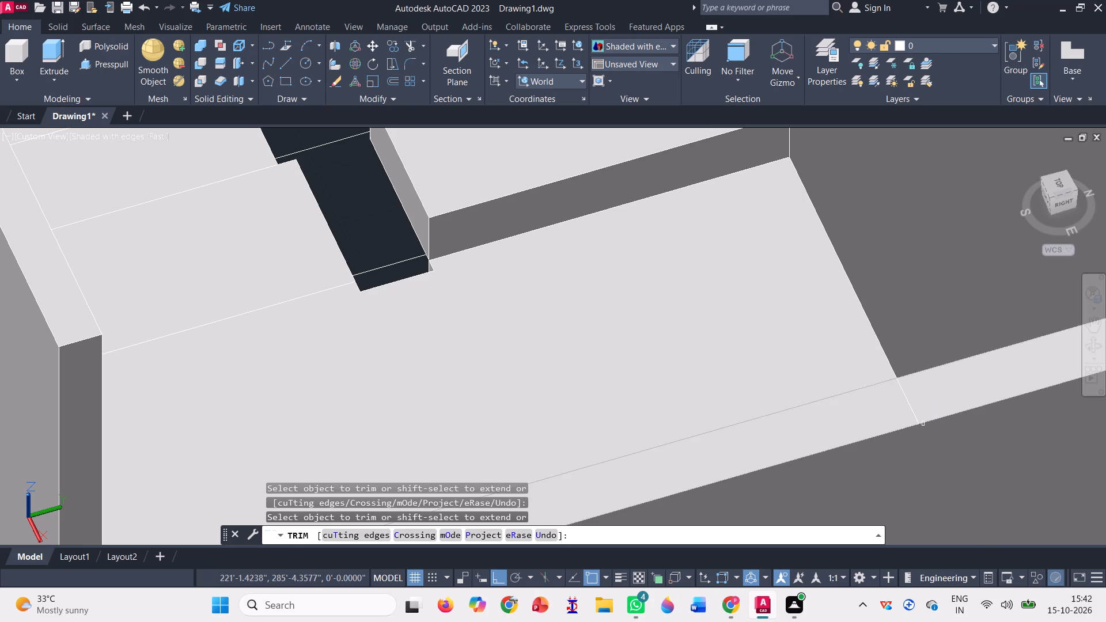
scroll(846, 348, down, 1)
scroll(774, 310, down, 2)
key(Escape)
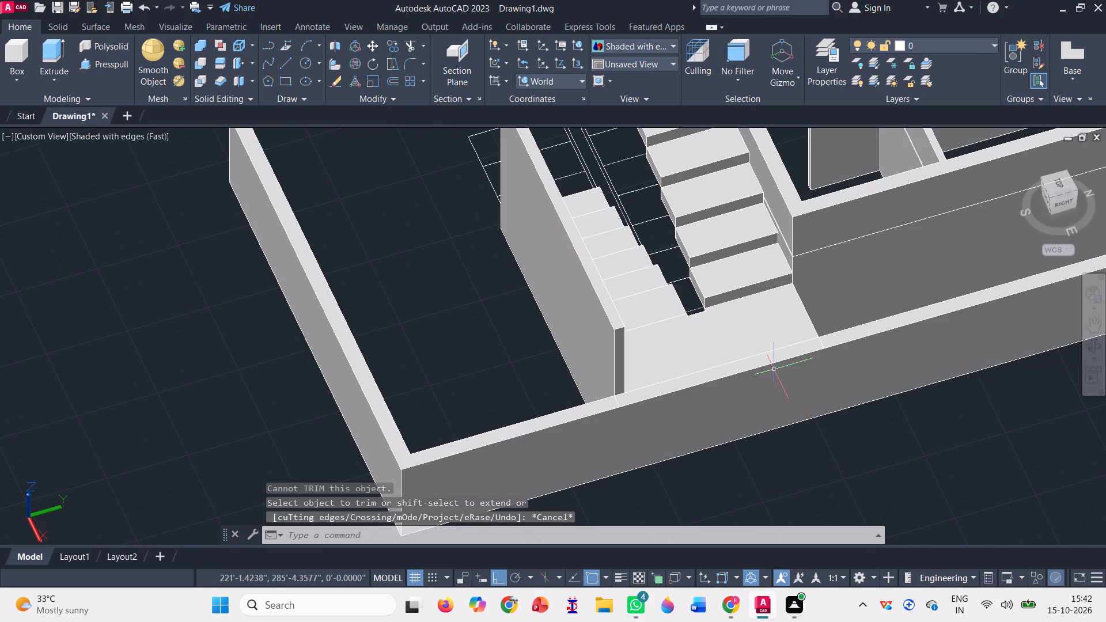
Presspull the outlined area on the boundary wall's top beside the landing up to the stair side wall's top corner.
click(1093, 342)
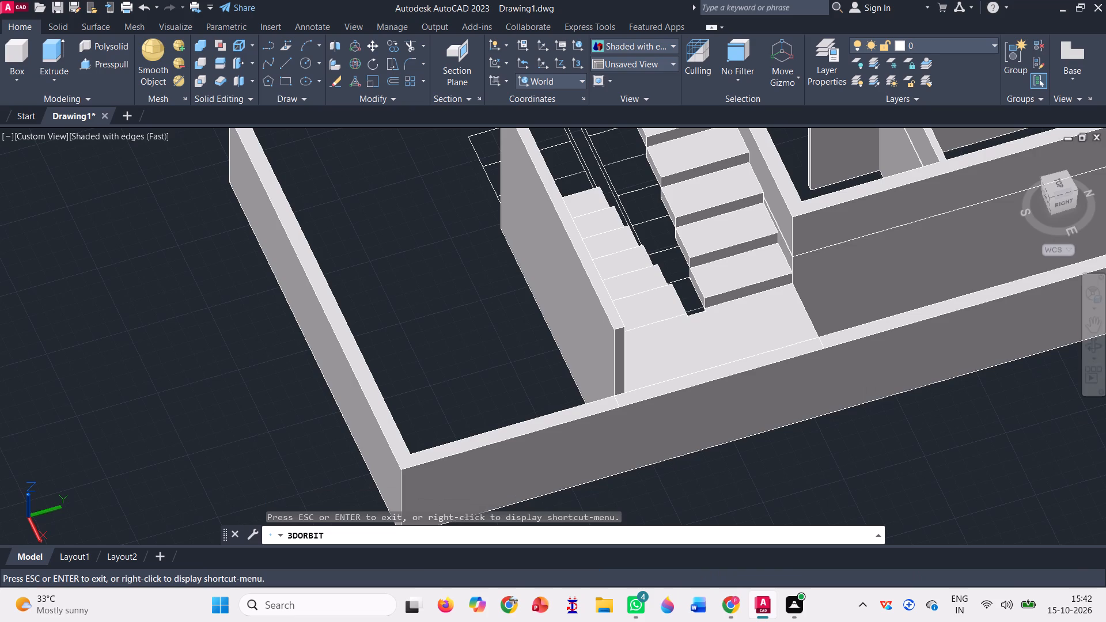
drag(725, 461, 704, 436)
scroll(679, 311, up, 3)
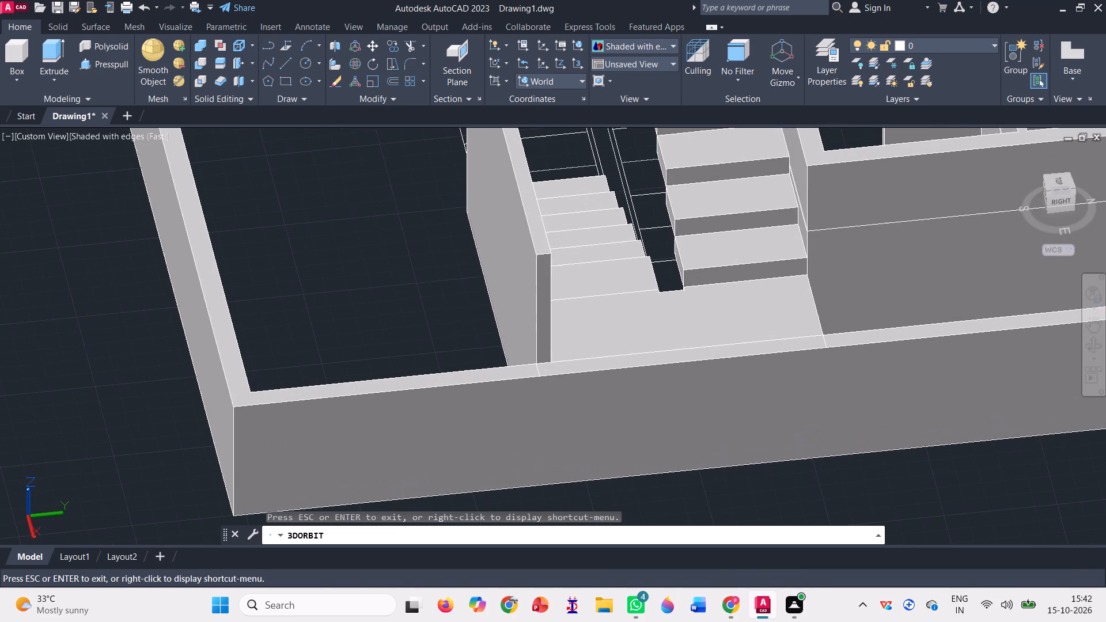
key(Escape)
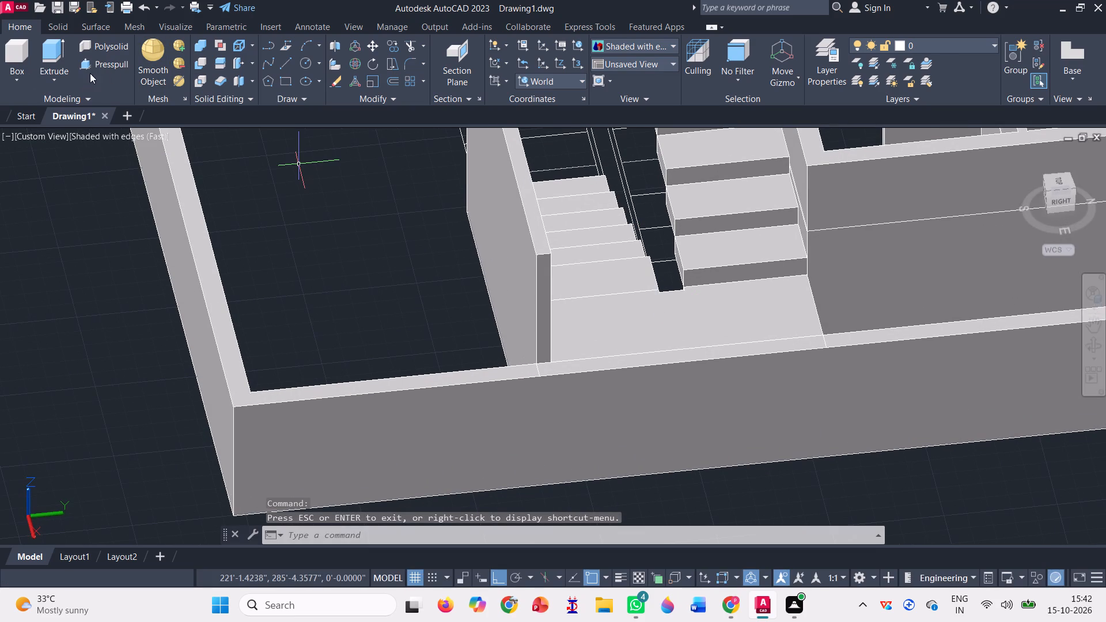
click(97, 67)
scroll(574, 348, up, 1)
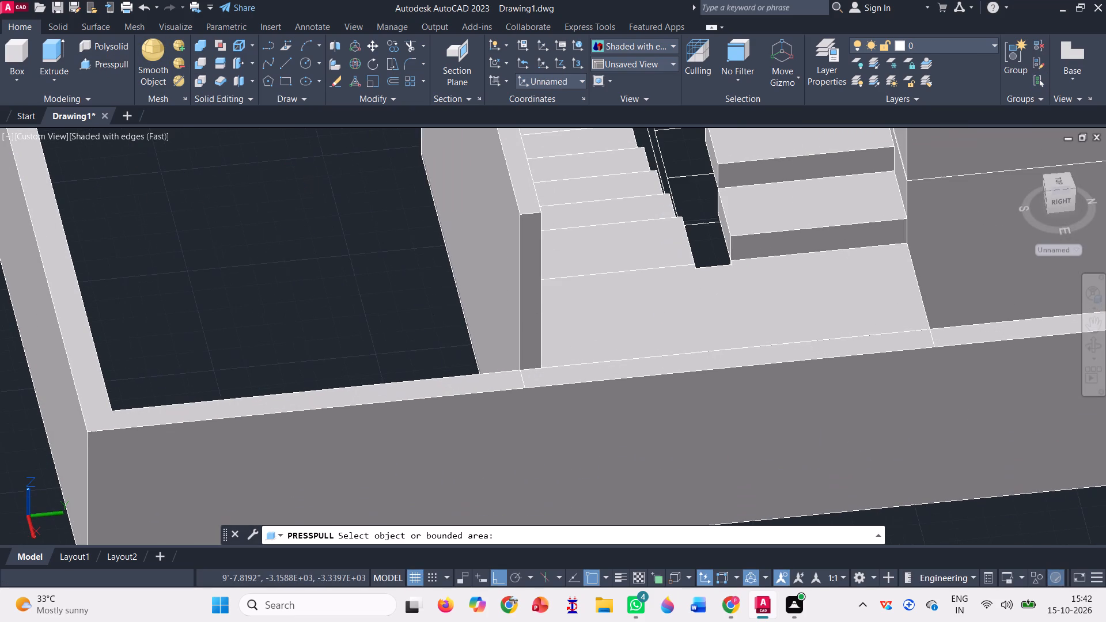
click(534, 376)
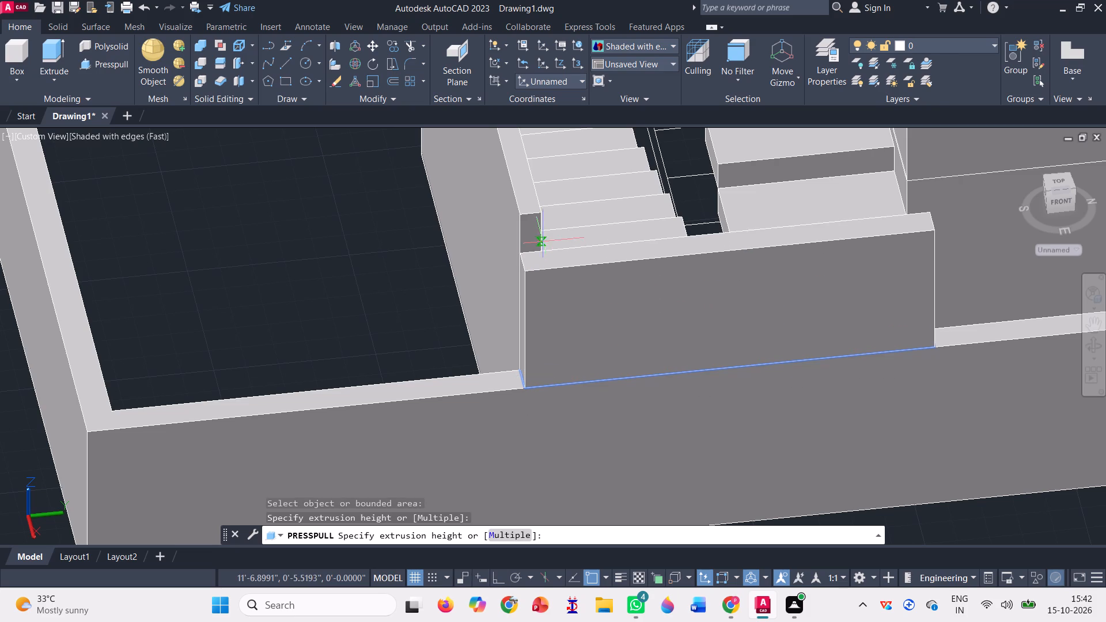
scroll(528, 214, up, 2)
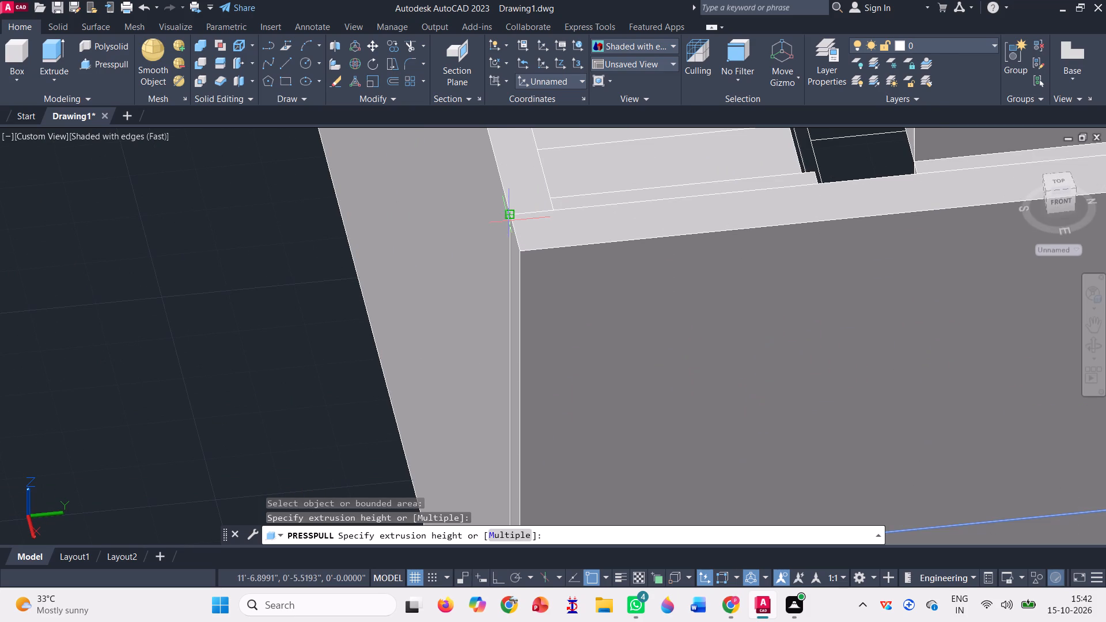
click(509, 215)
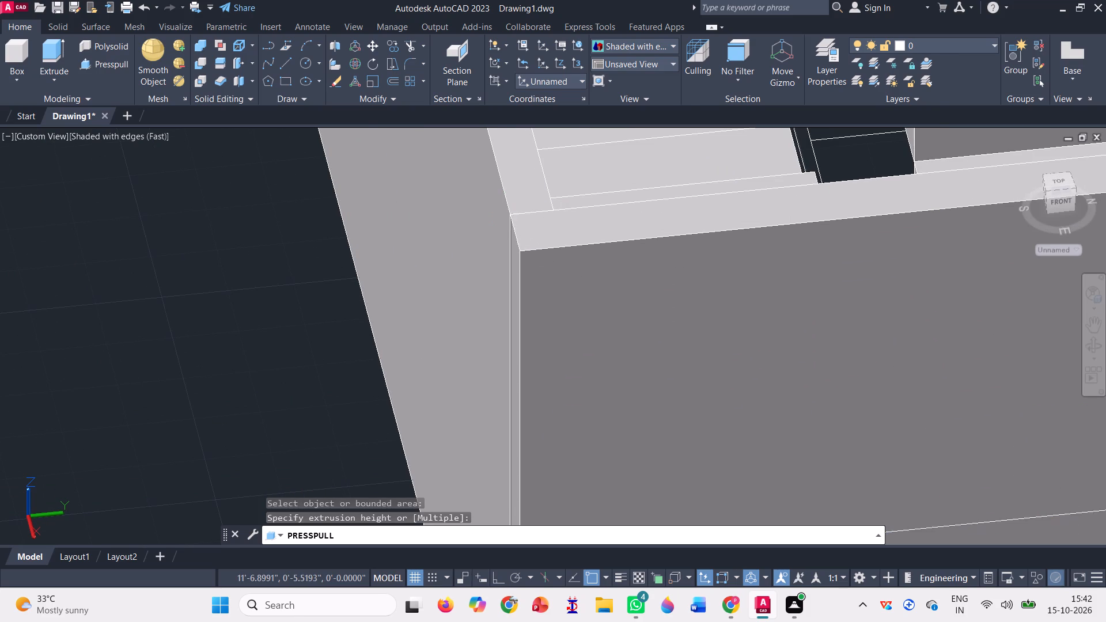
scroll(503, 271, down, 3)
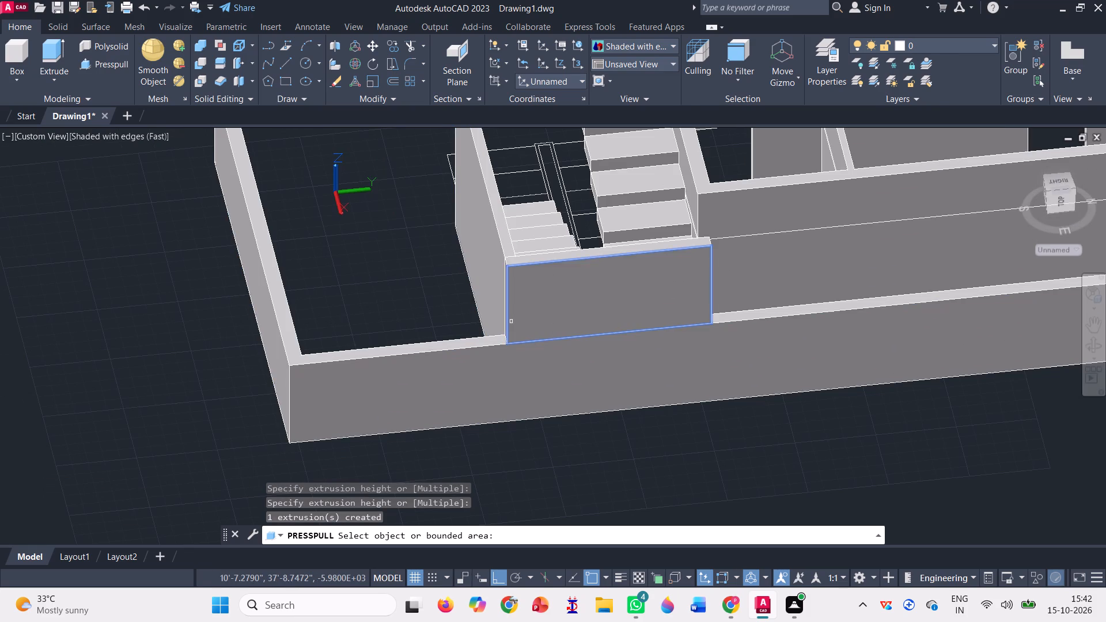
scroll(510, 318, up, 3)
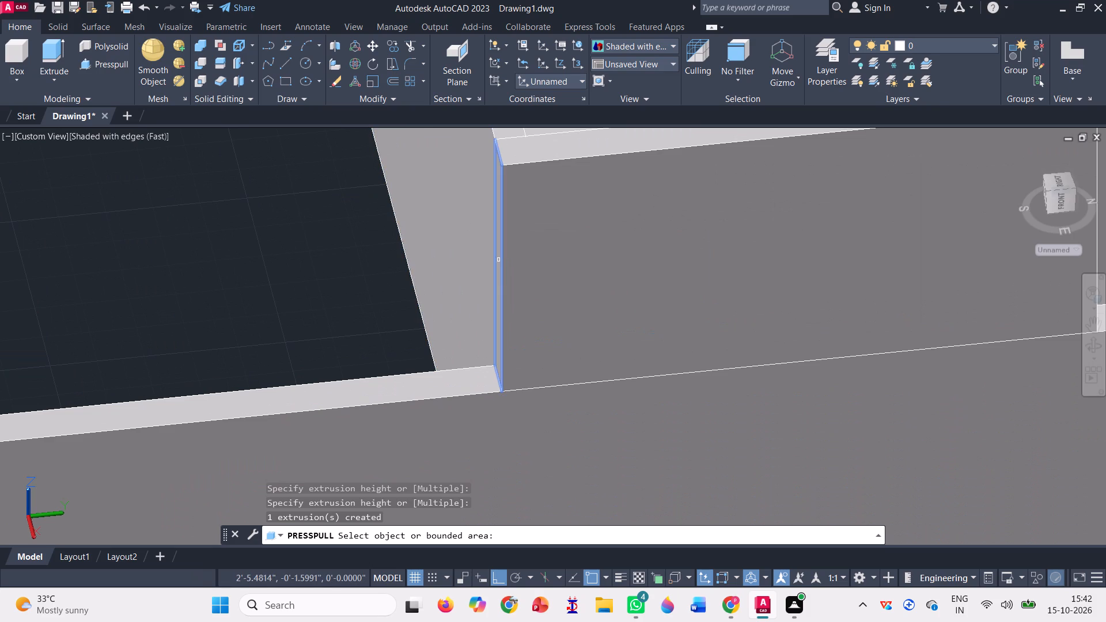
scroll(510, 297, down, 2)
scroll(546, 414, down, 1)
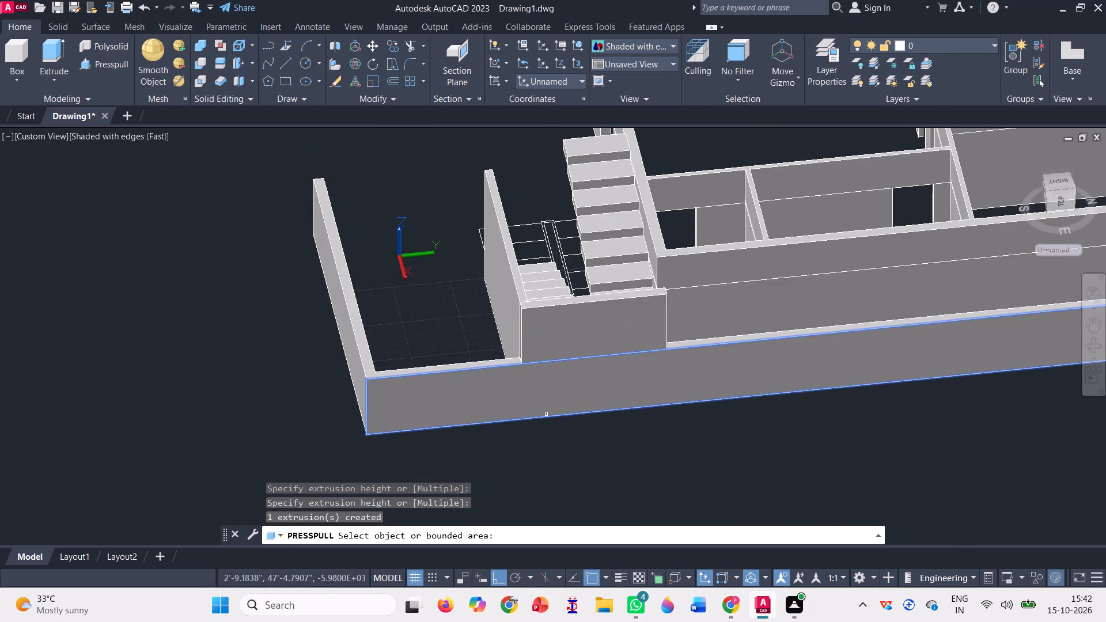
key(Escape)
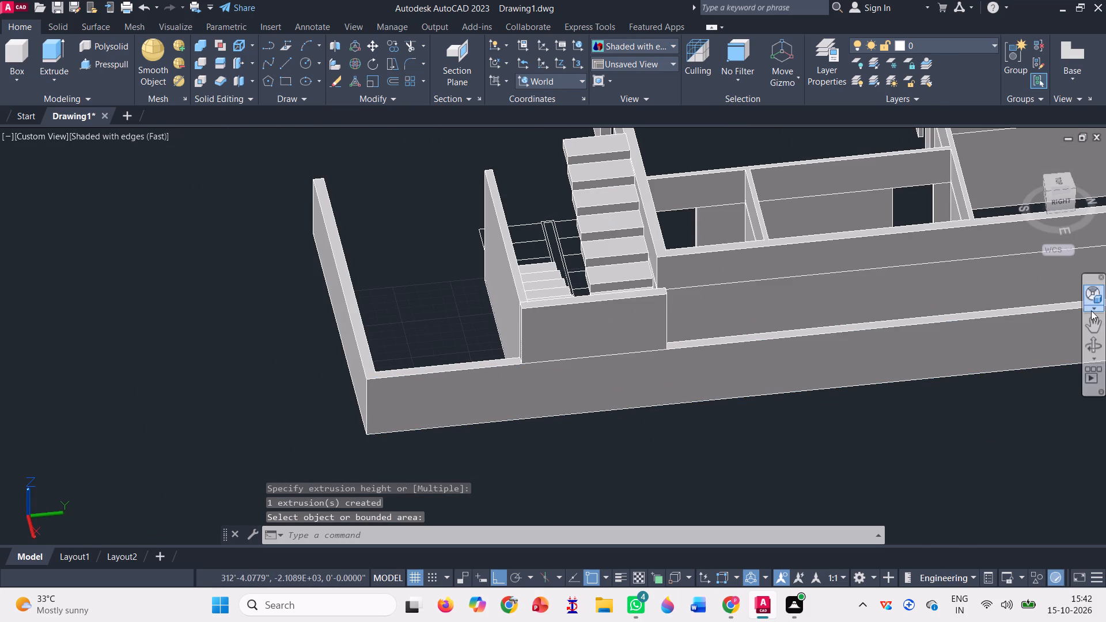
Examine the staircase, landing, side wall and raised boundary wall section from all around the house.
click(1097, 343)
drag(701, 445, 831, 443)
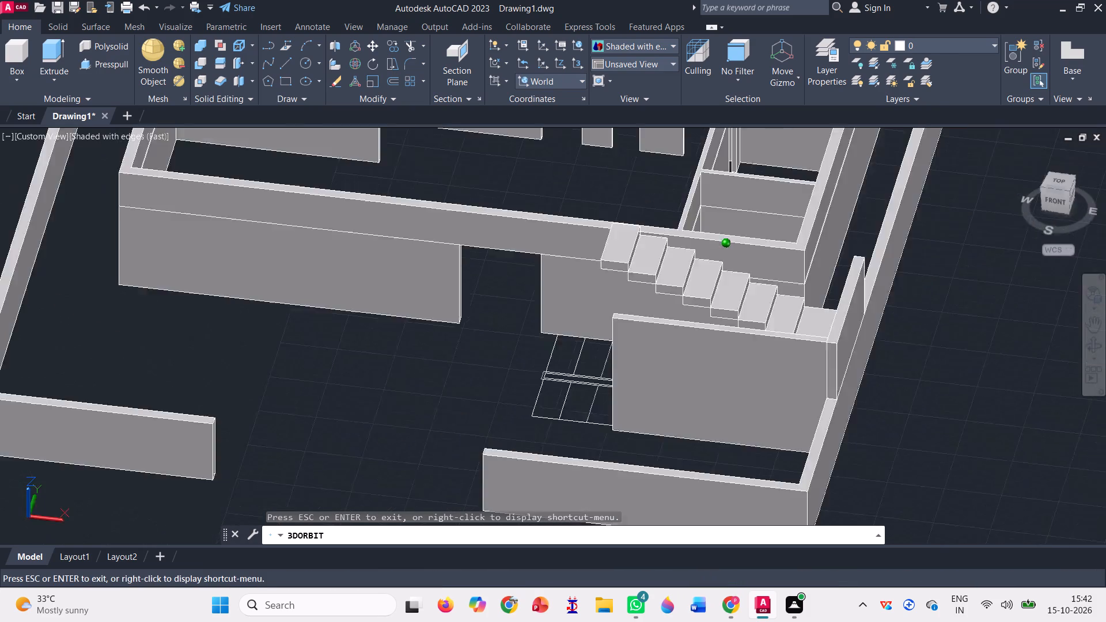
drag(831, 443, 864, 433)
drag(524, 418, 609, 428)
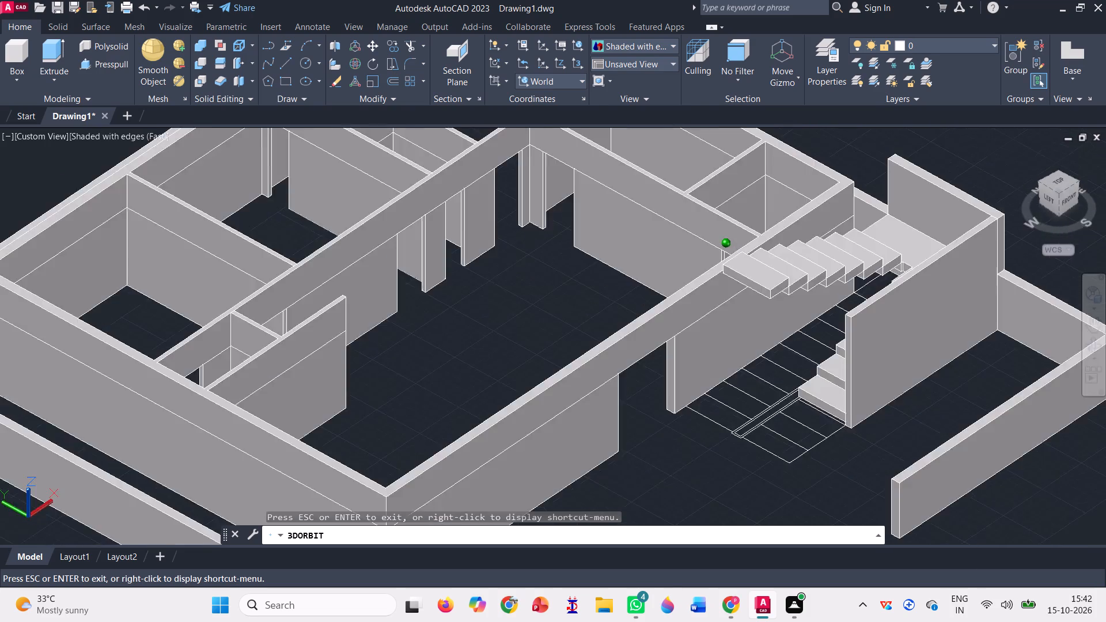
drag(609, 428, 654, 431)
scroll(978, 218, up, 3)
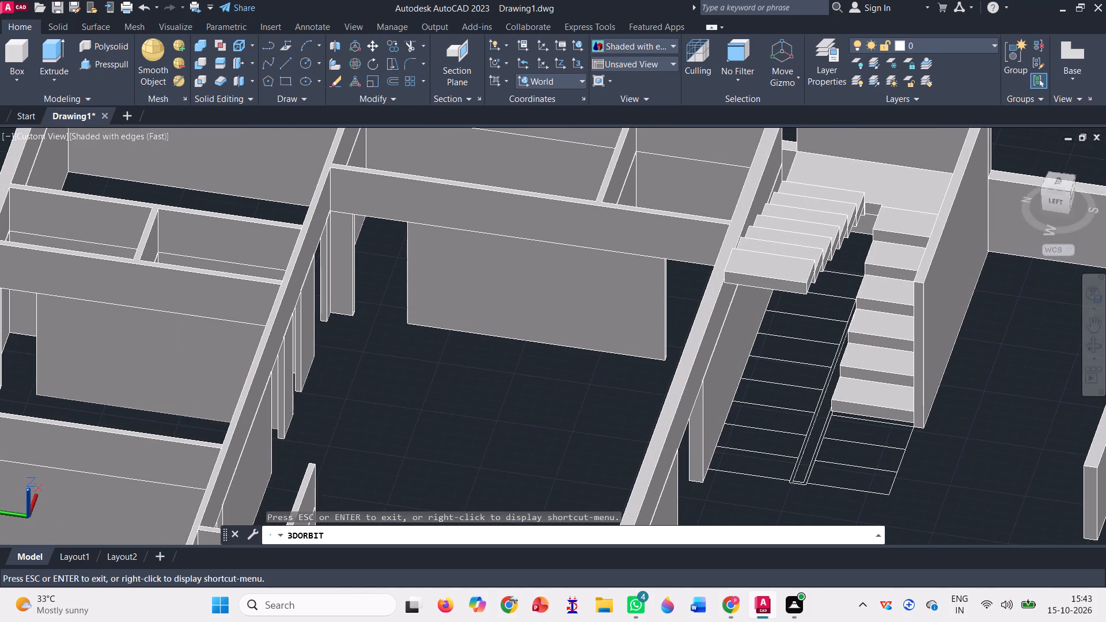
drag(953, 450, 876, 456)
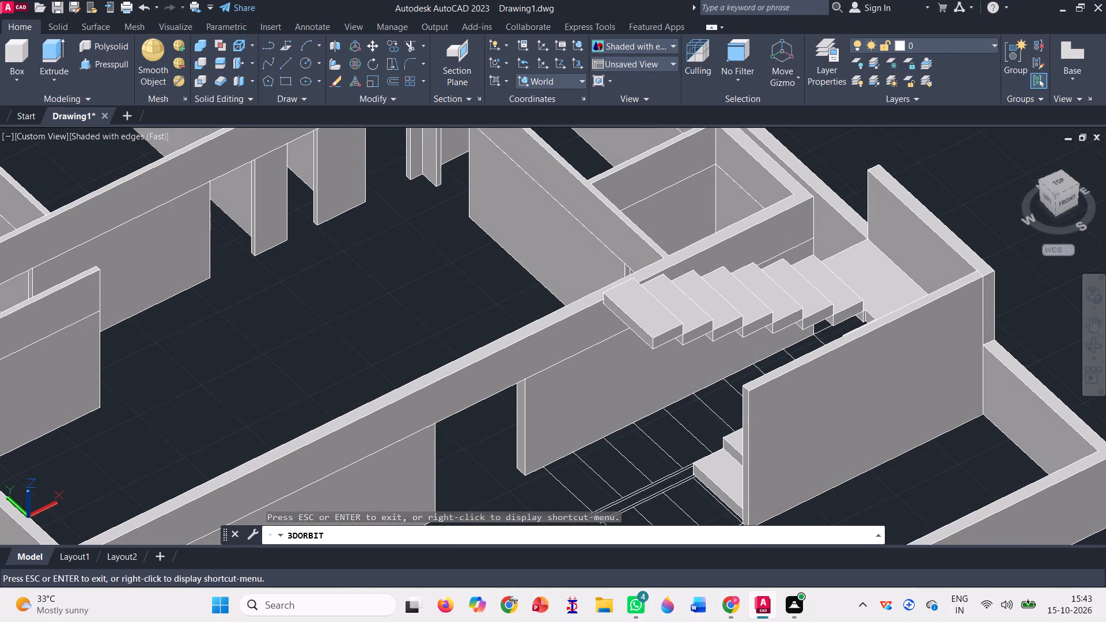
drag(881, 479, 812, 437)
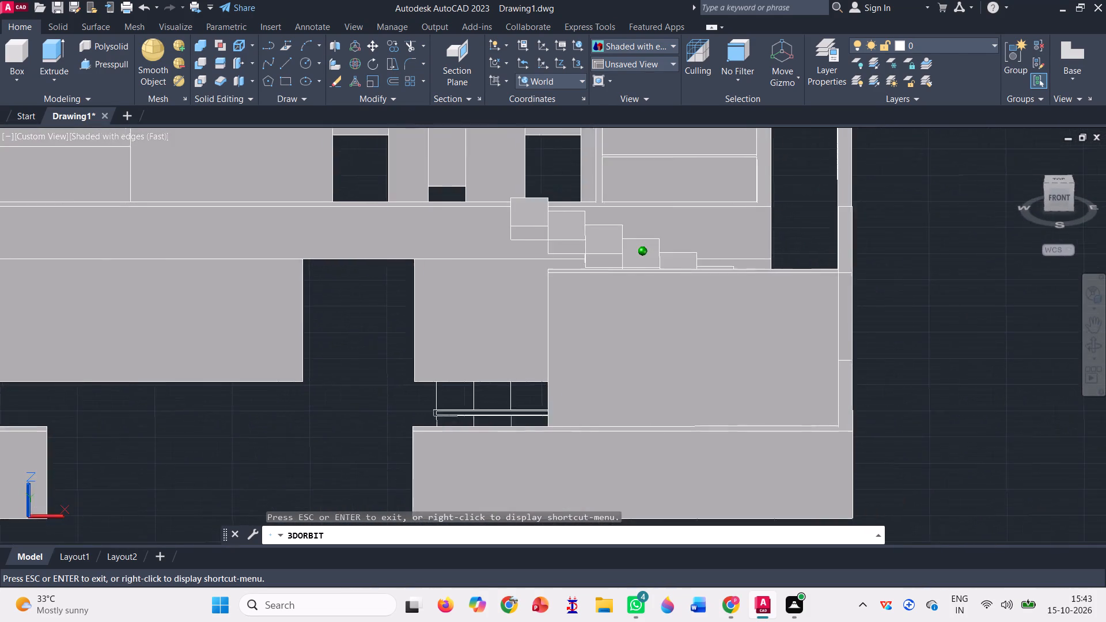
drag(812, 437, 1040, 397)
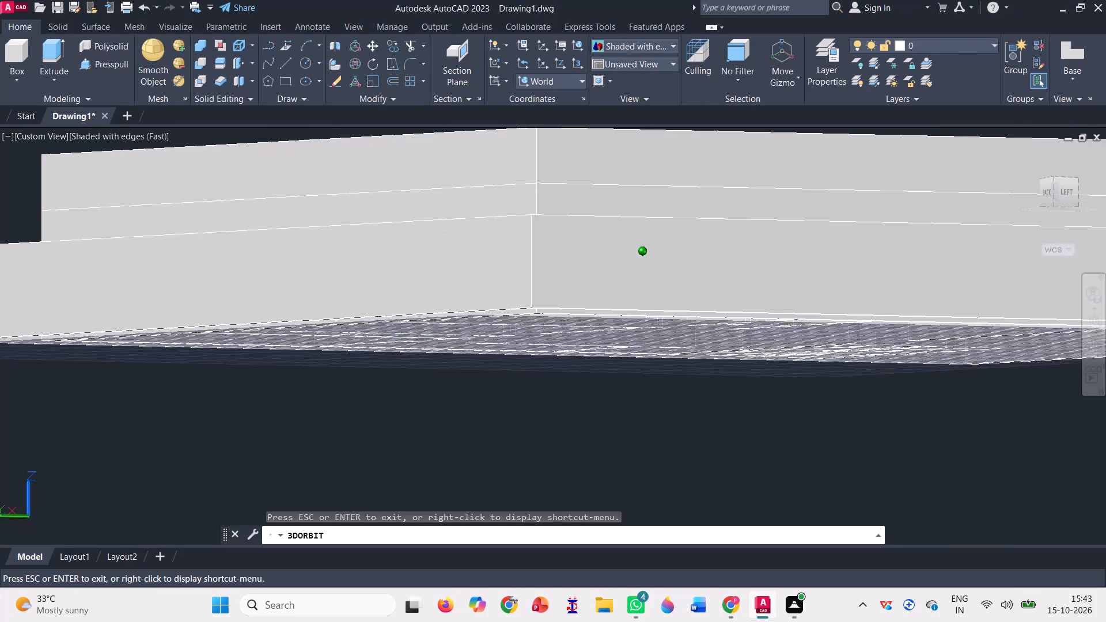
drag(1040, 397, 713, 445)
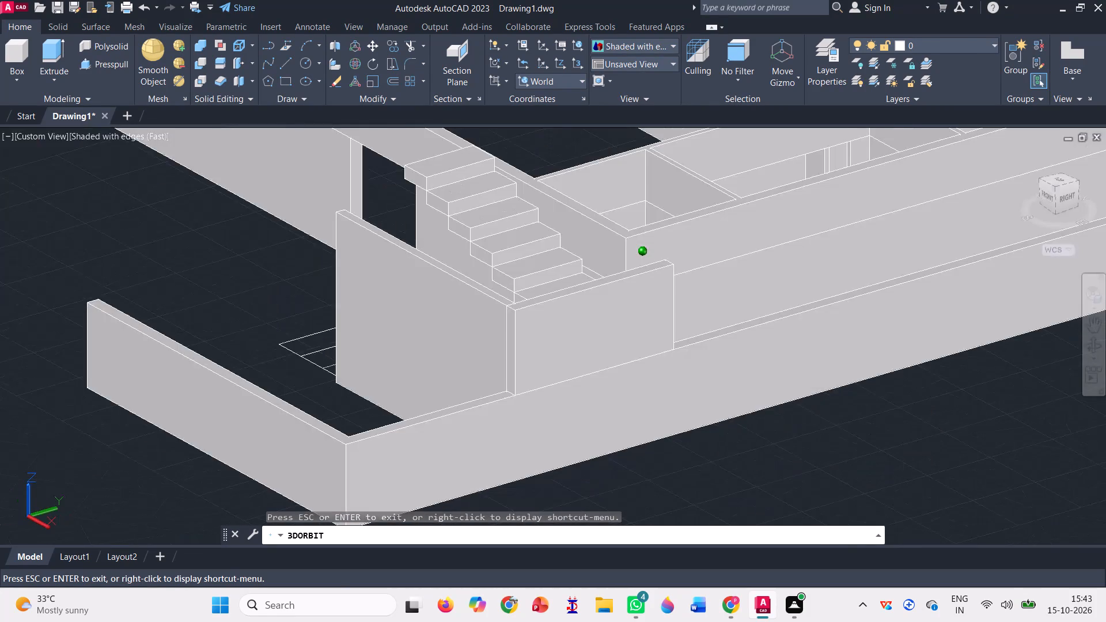
drag(713, 445, 844, 449)
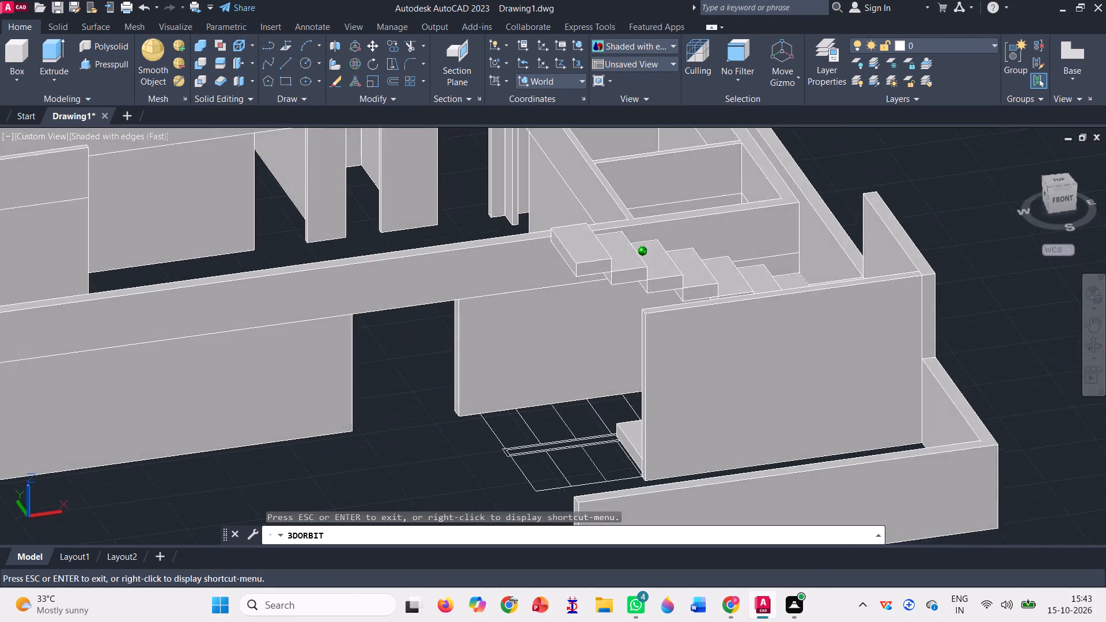
drag(844, 449, 830, 449)
drag(368, 465, 377, 476)
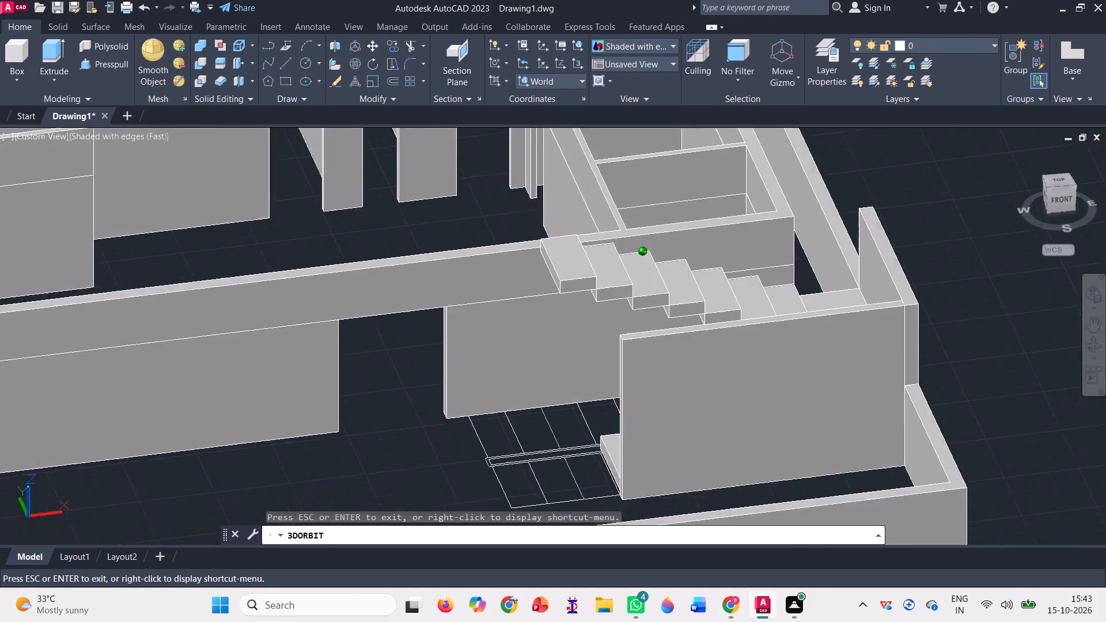
drag(377, 476, 387, 492)
drag(980, 409, 978, 409)
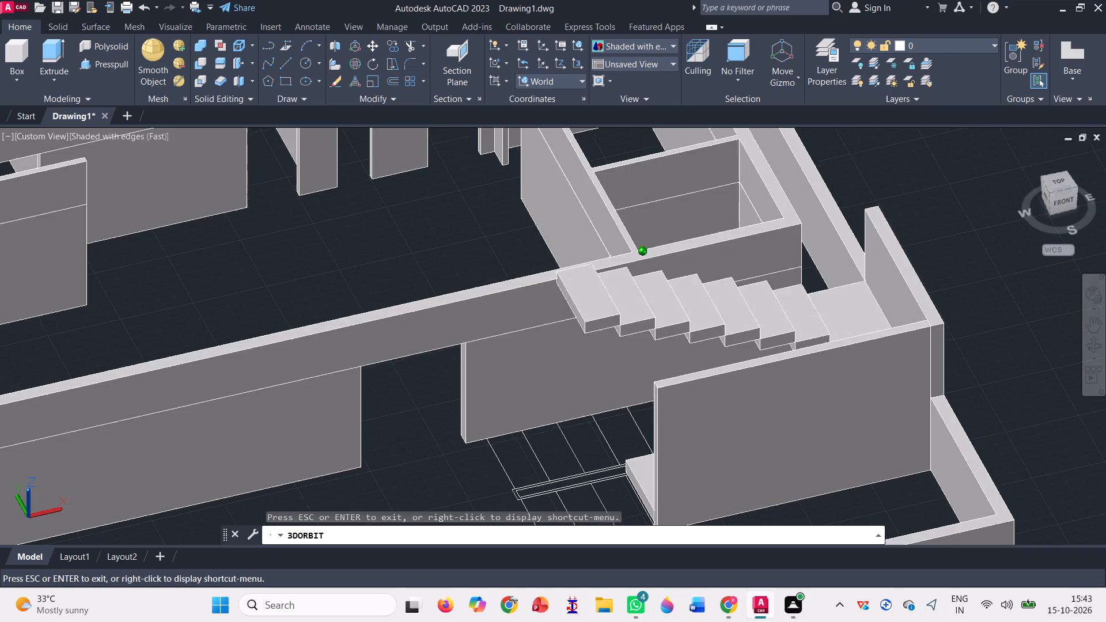
drag(978, 409, 724, 413)
scroll(463, 259, up, 3)
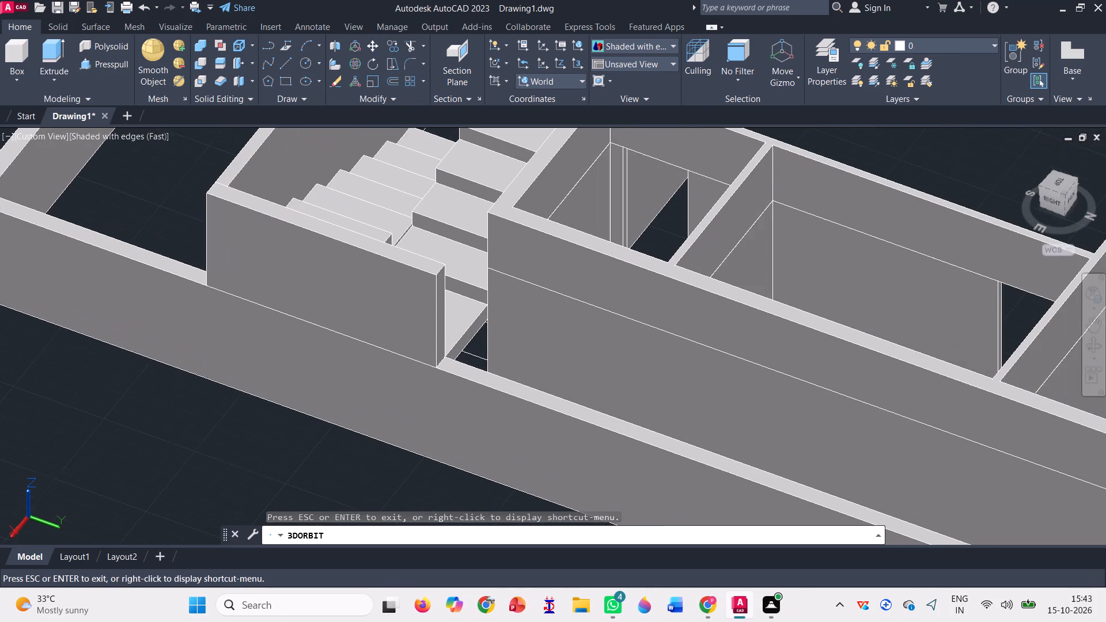
drag(346, 452, 385, 473)
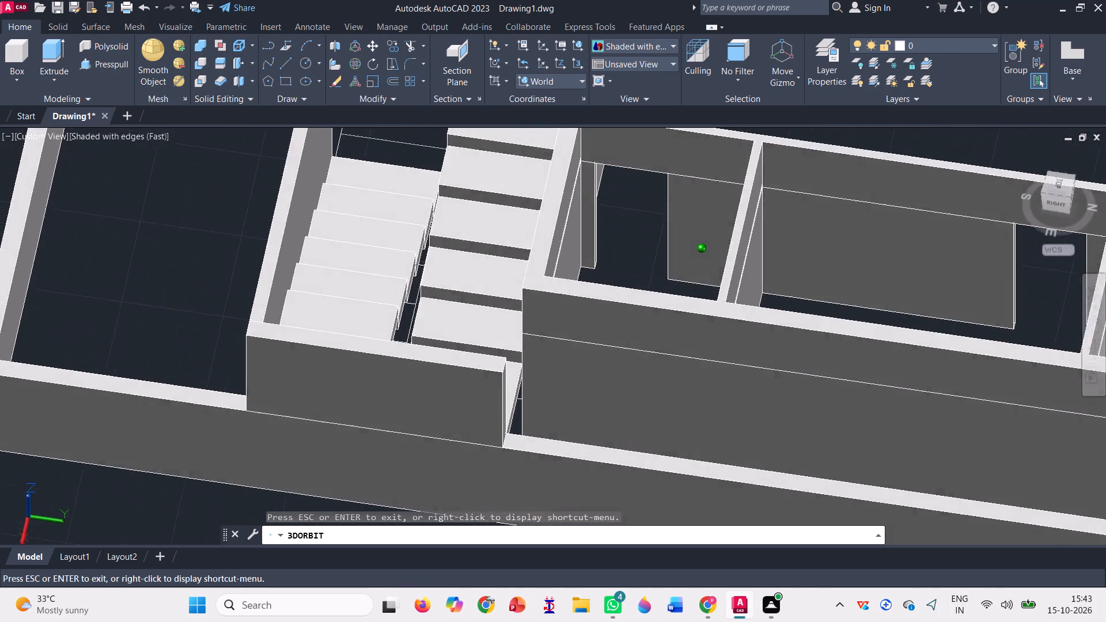
drag(385, 473, 356, 444)
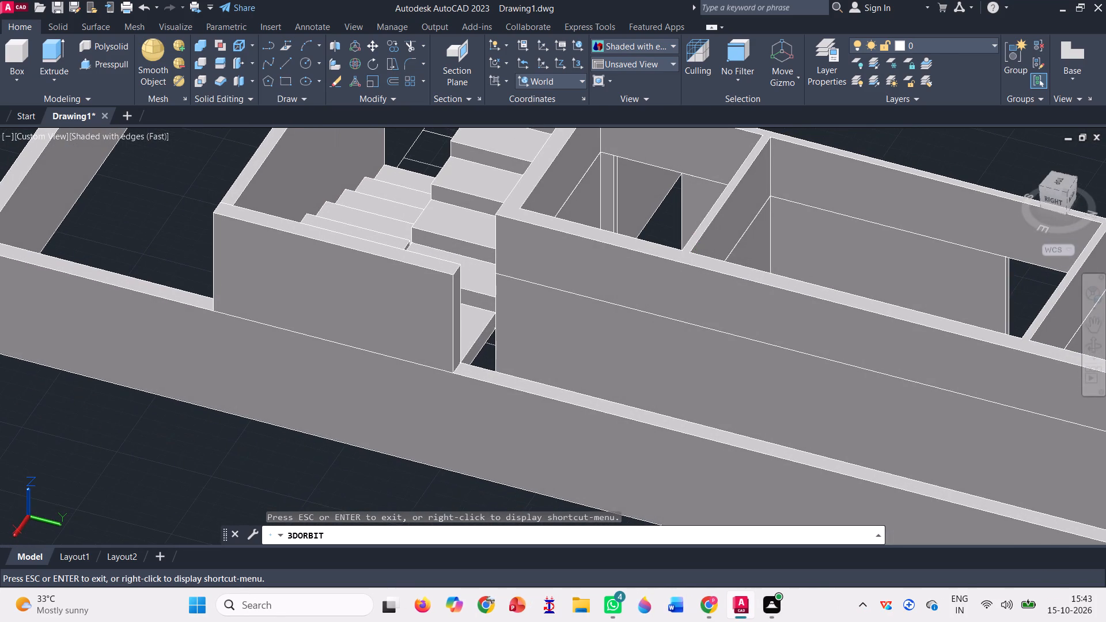
key(Escape)
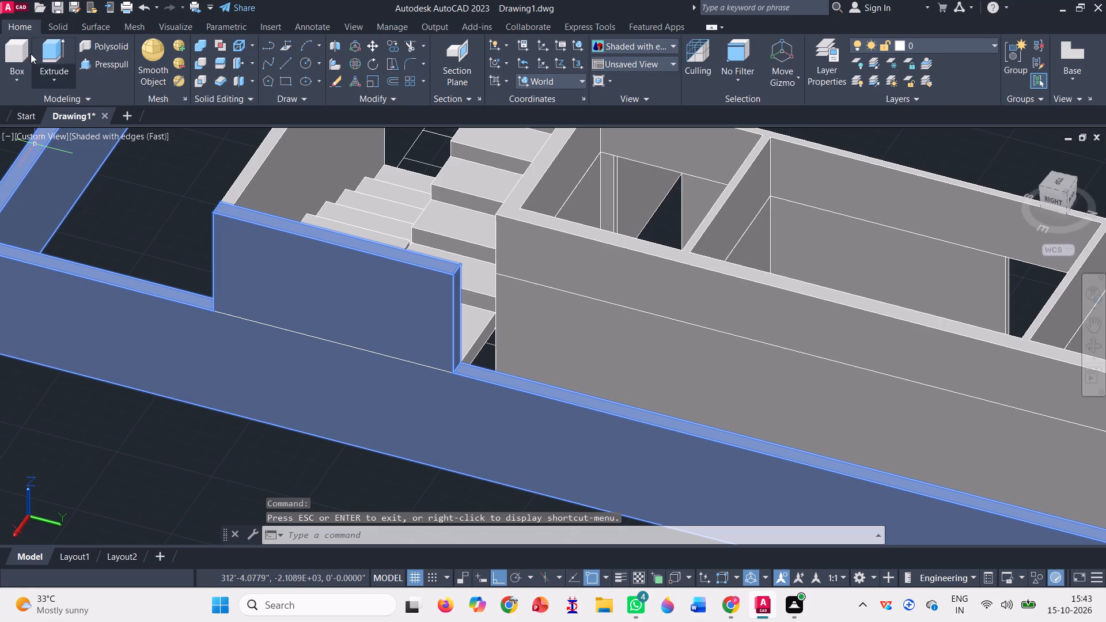
Draw a box from the boundary wall's outer top corner, at the raised section's end, across the landing beside the house wall.
click(10, 45)
scroll(434, 361, up, 3)
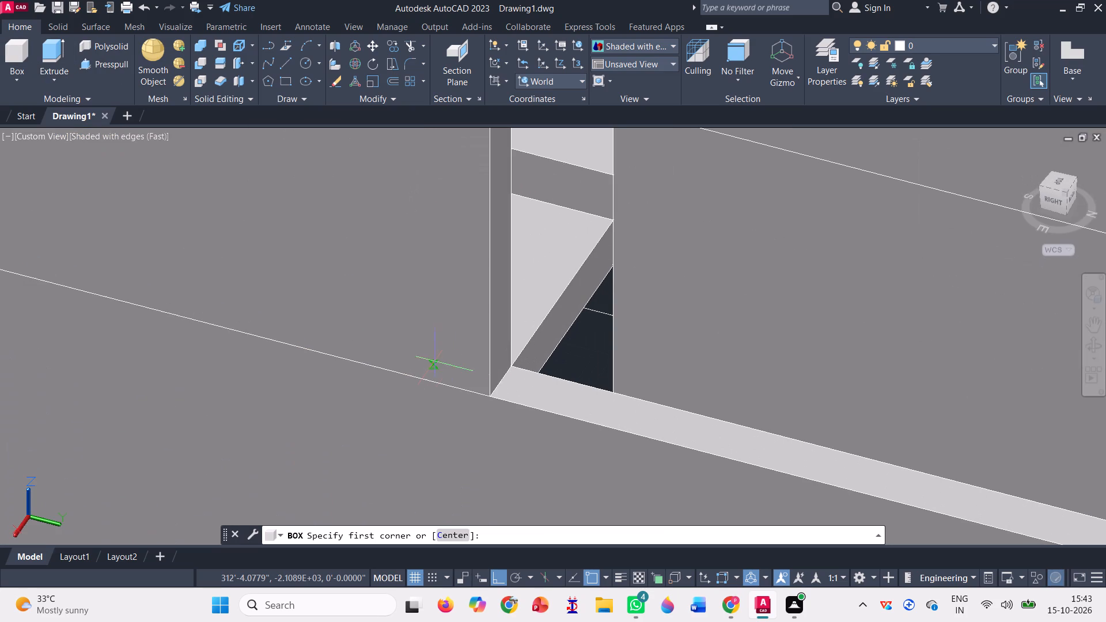
click(490, 400)
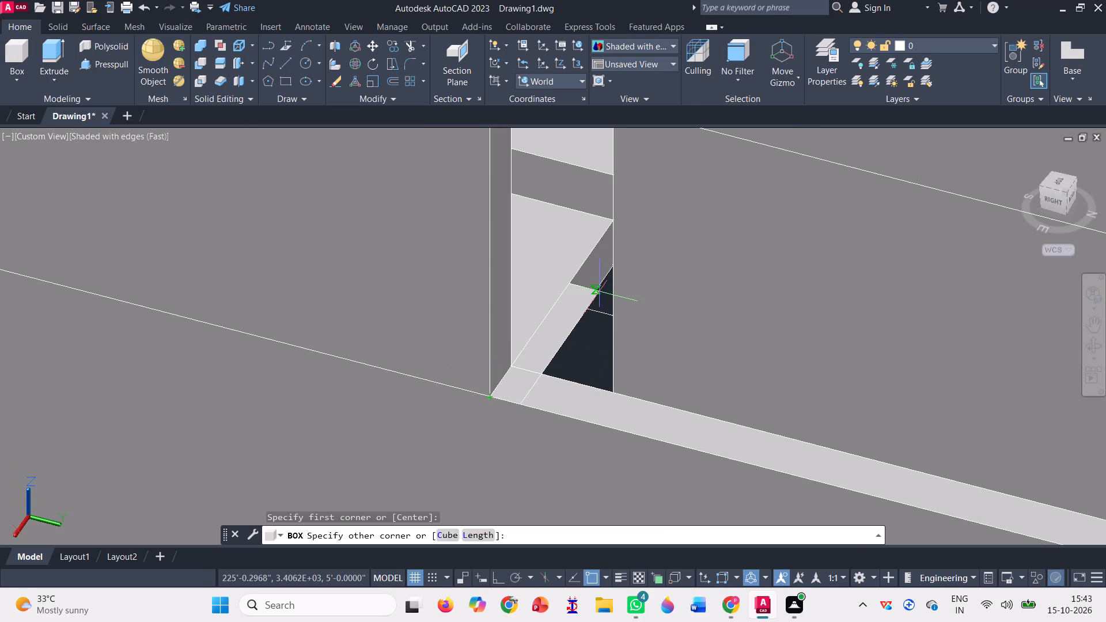
scroll(610, 298, up, 3)
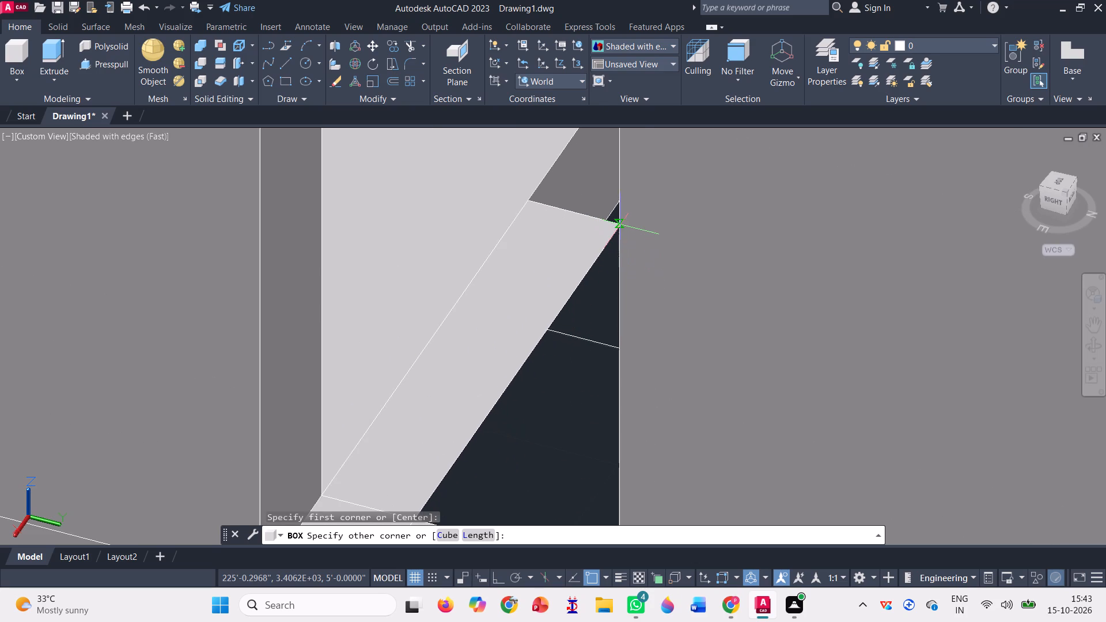
click(620, 224)
scroll(620, 224, down, 3)
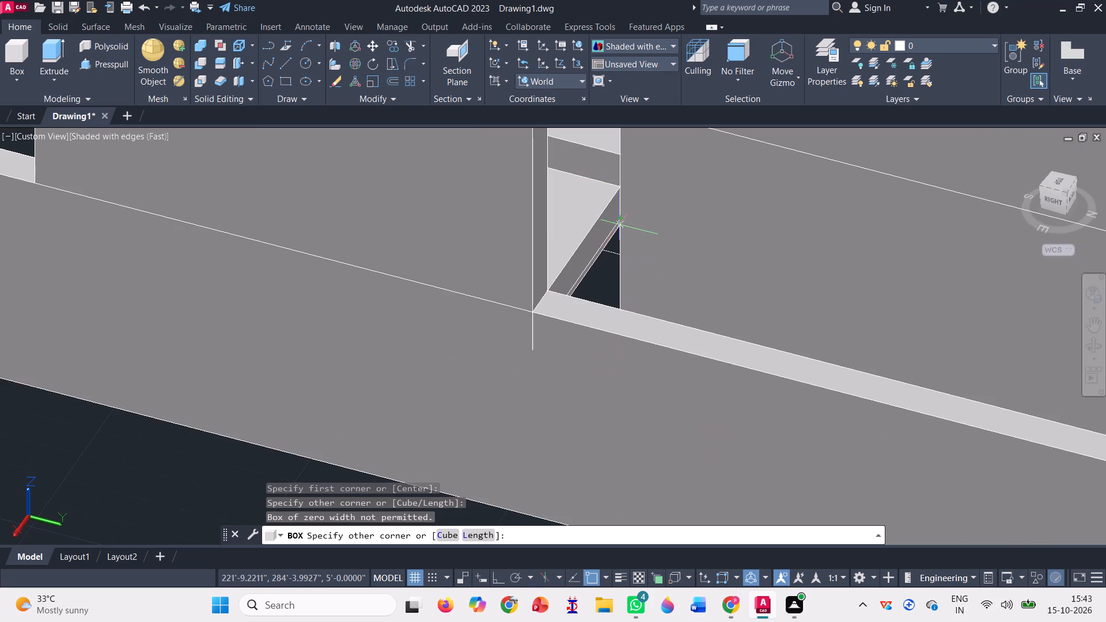
scroll(600, 199, down, 1)
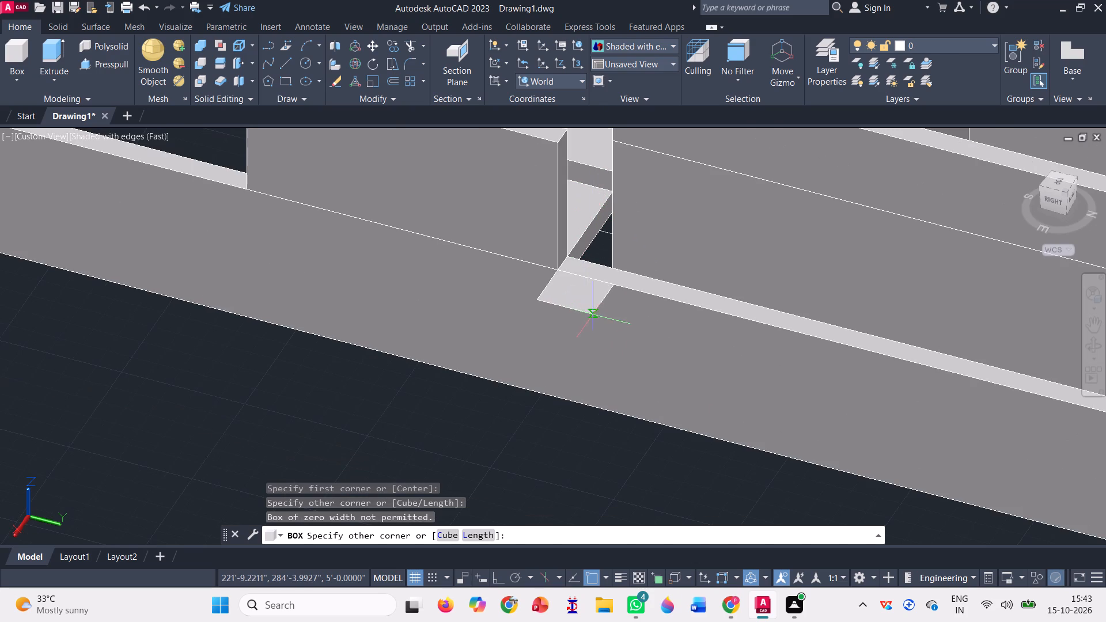
scroll(596, 323, down, 2)
scroll(611, 249, up, 3)
scroll(590, 319, up, 3)
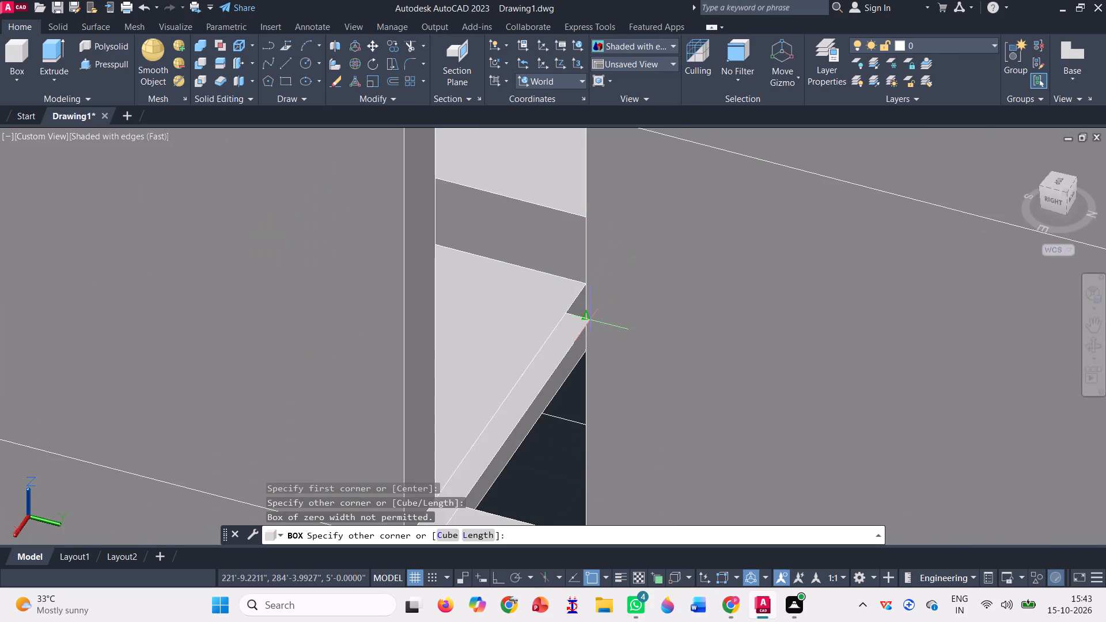
scroll(582, 326, up, 4)
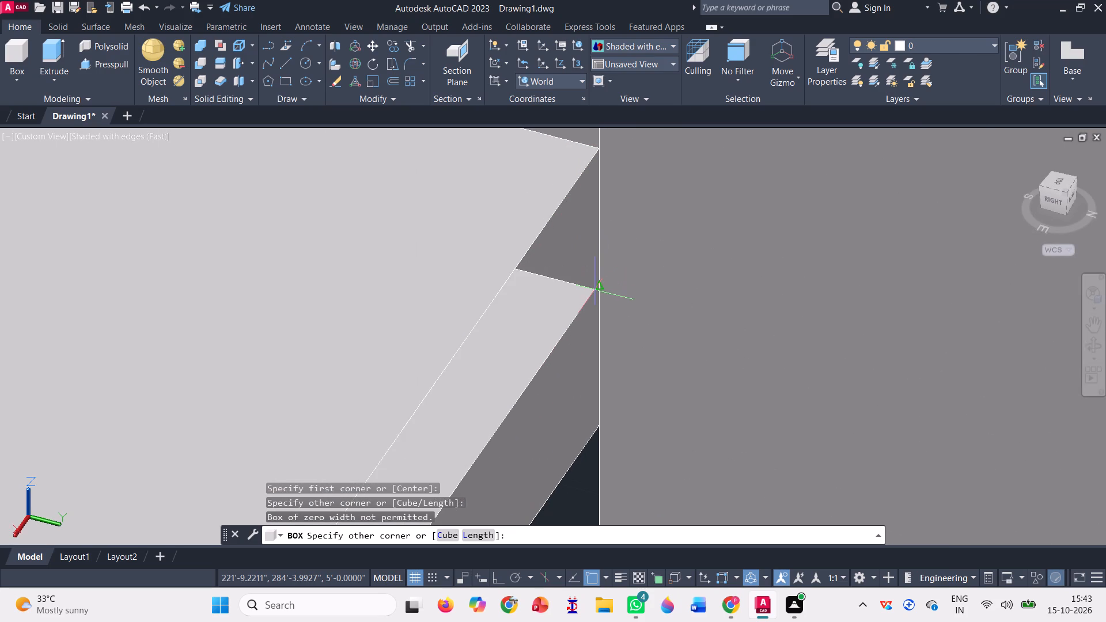
click(594, 289)
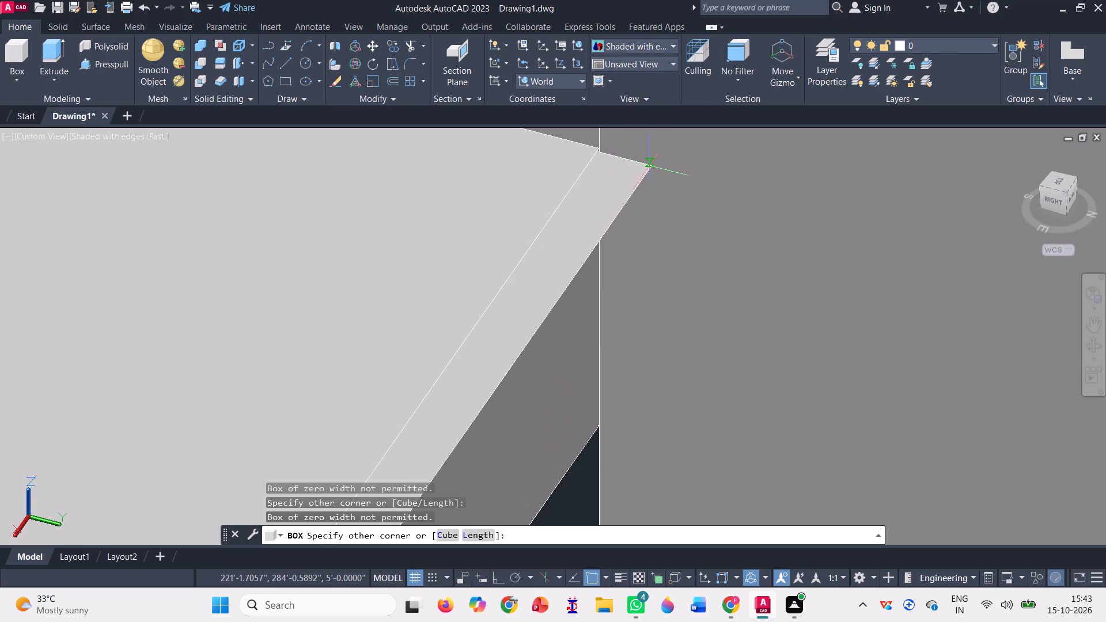
click(649, 165)
scroll(649, 166, down, 3)
scroll(536, 284, down, 2)
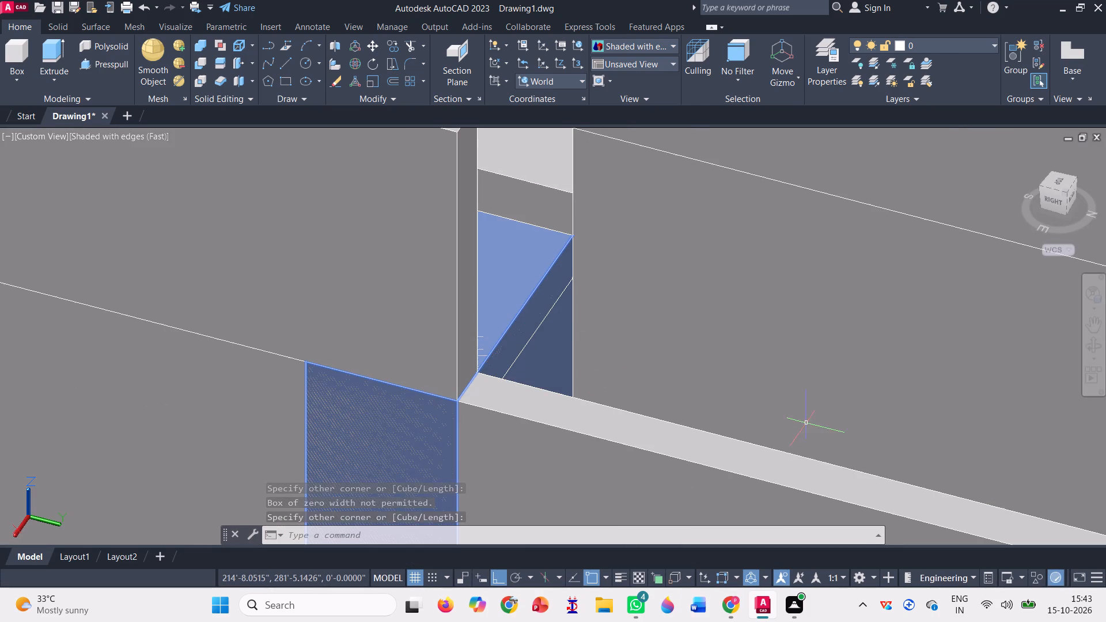
scroll(441, 327, down, 1)
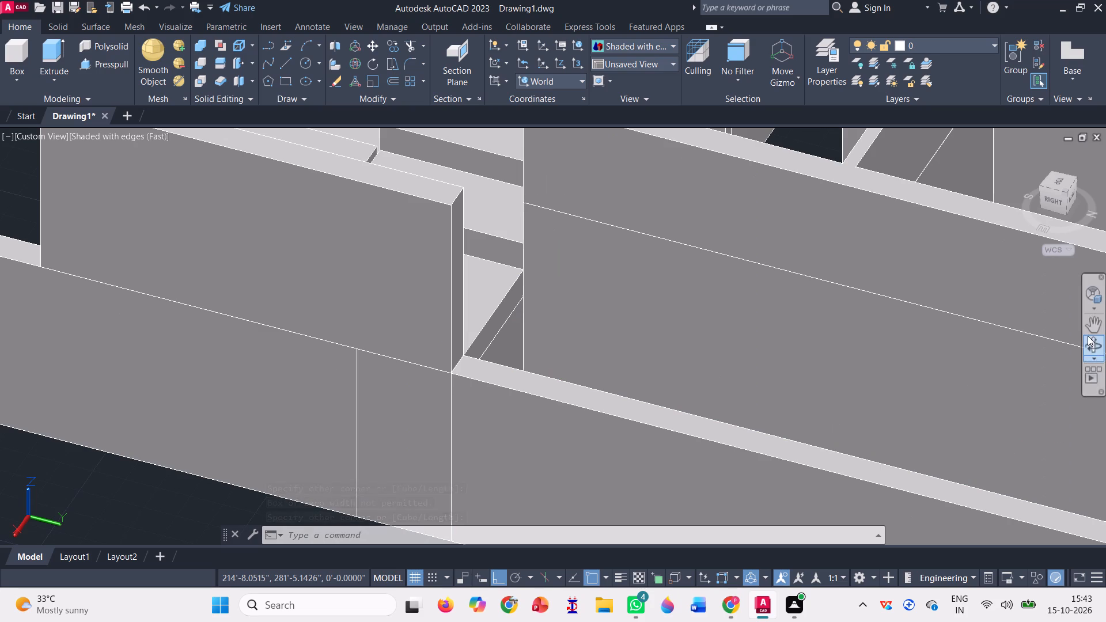
Draw a box wall along the landing's open edge, from the house wall to the boundary wall's outer edge, up to the raised section's top.
click(1094, 344)
drag(469, 425, 474, 460)
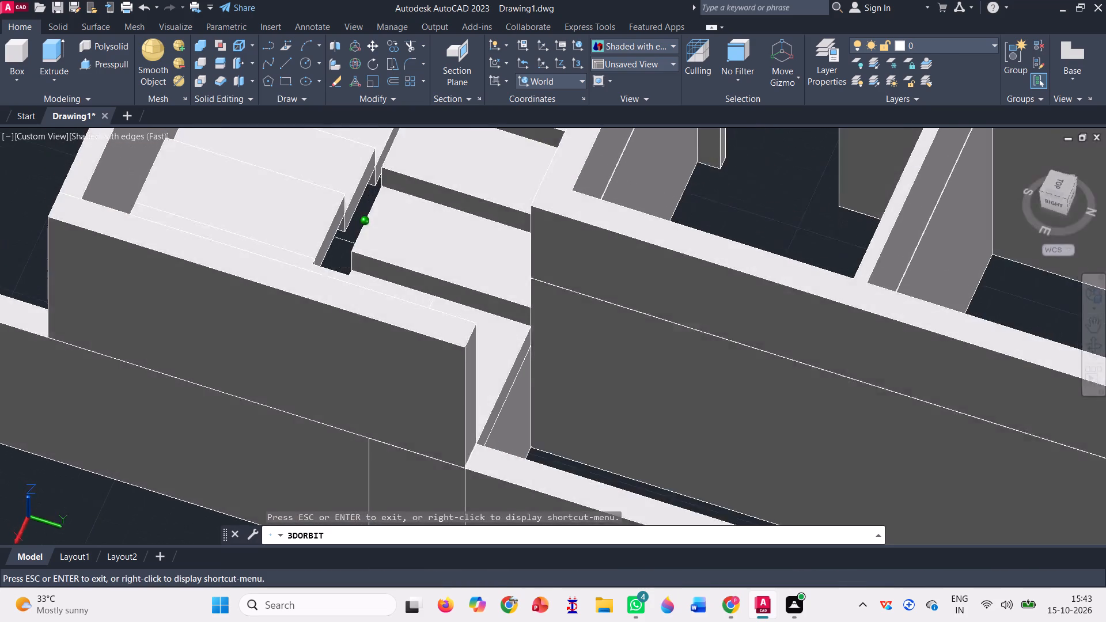
drag(474, 460, 535, 502)
drag(387, 382, 434, 393)
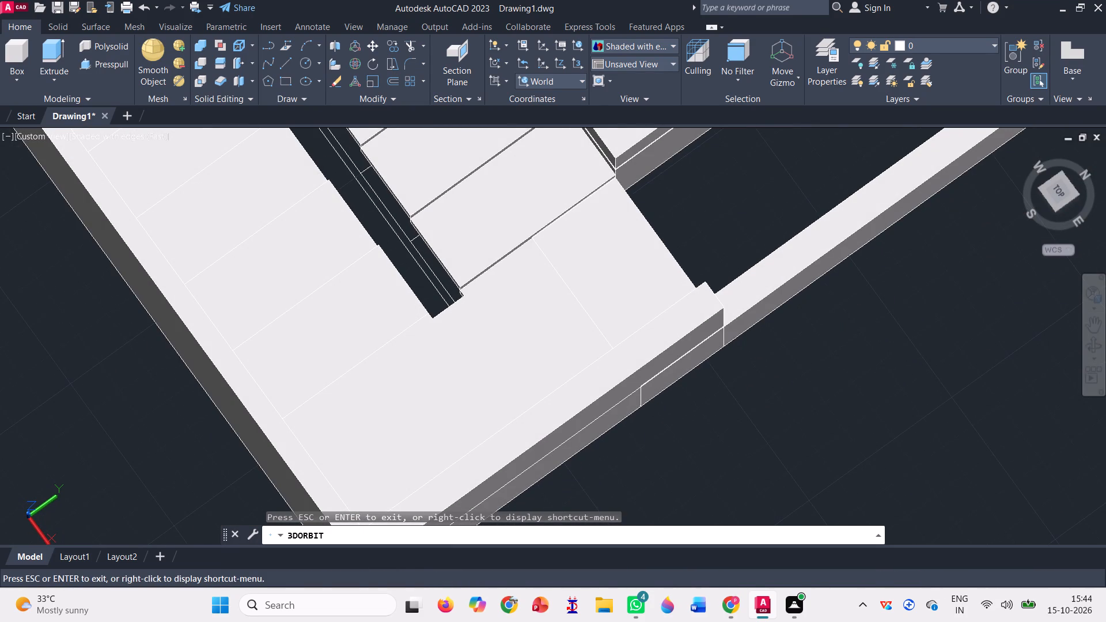
key(Escape)
click(13, 52)
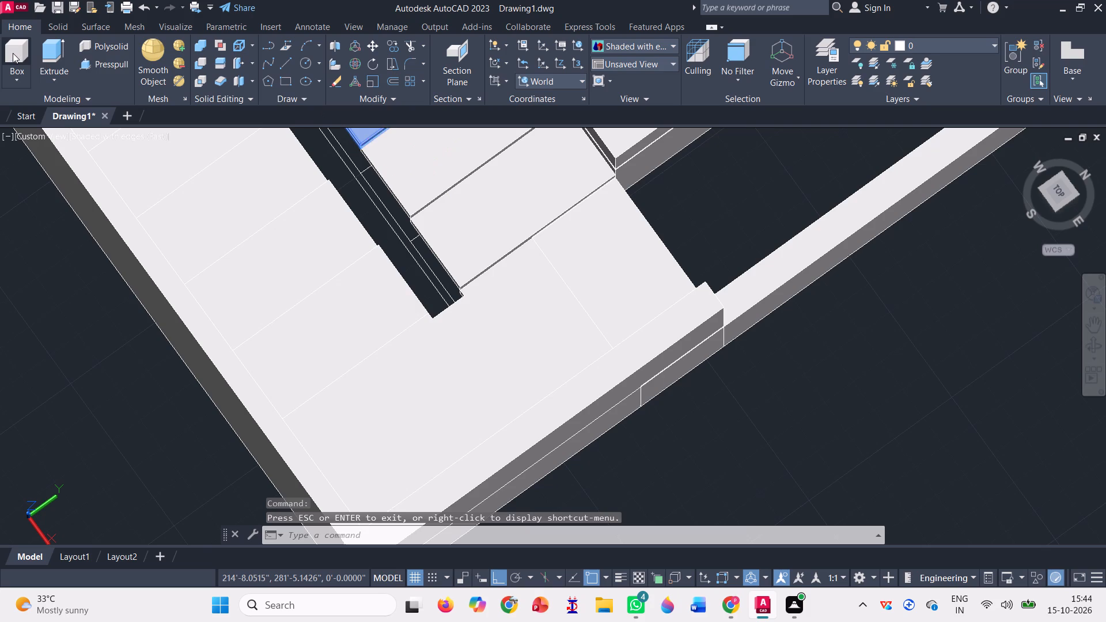
scroll(622, 169, up, 7)
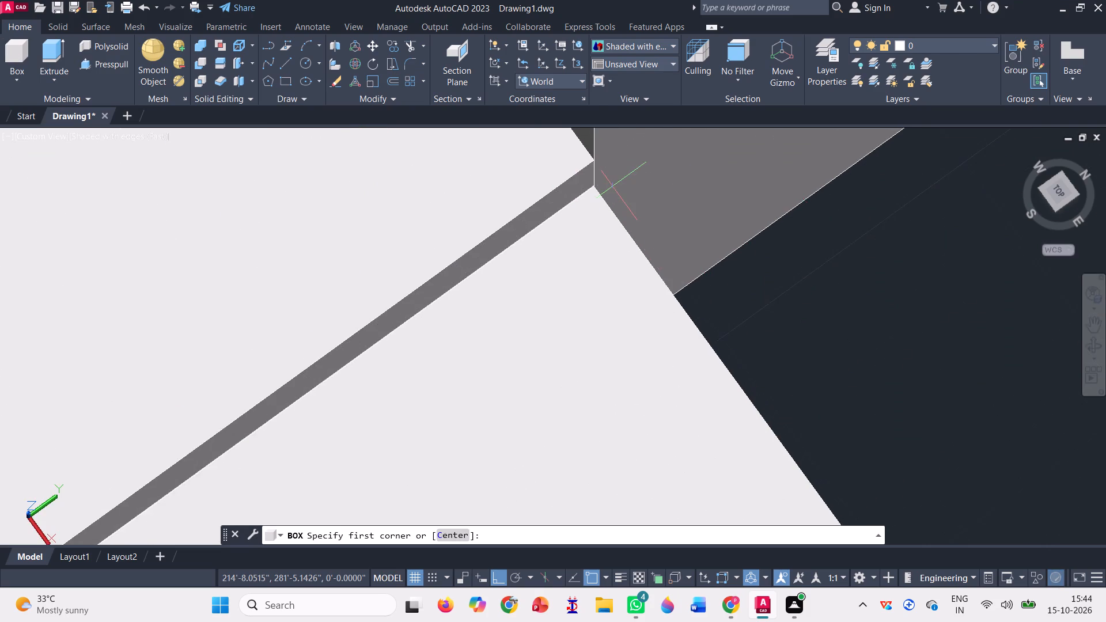
scroll(610, 186, up, 4)
scroll(575, 184, down, 2)
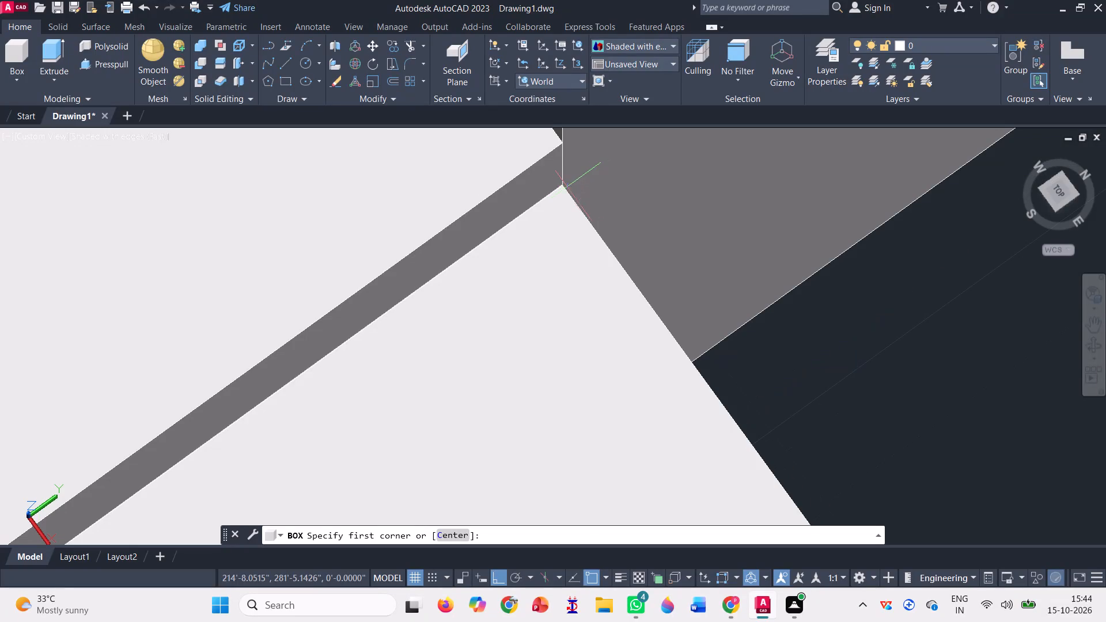
click(563, 187)
scroll(534, 226, down, 3)
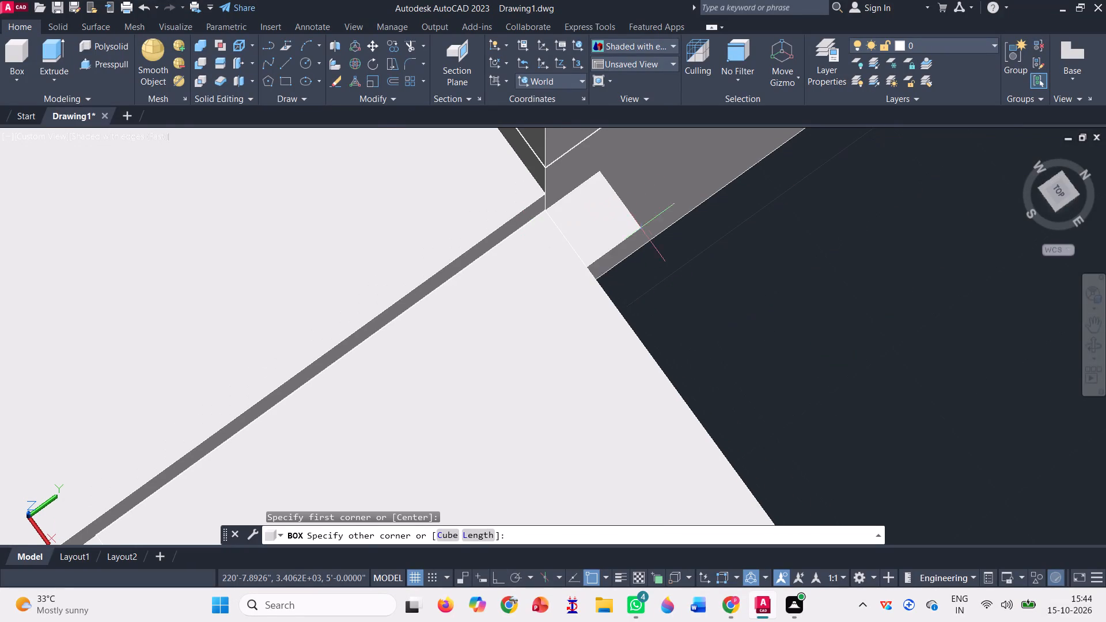
scroll(626, 200, down, 2)
scroll(750, 366, down, 1)
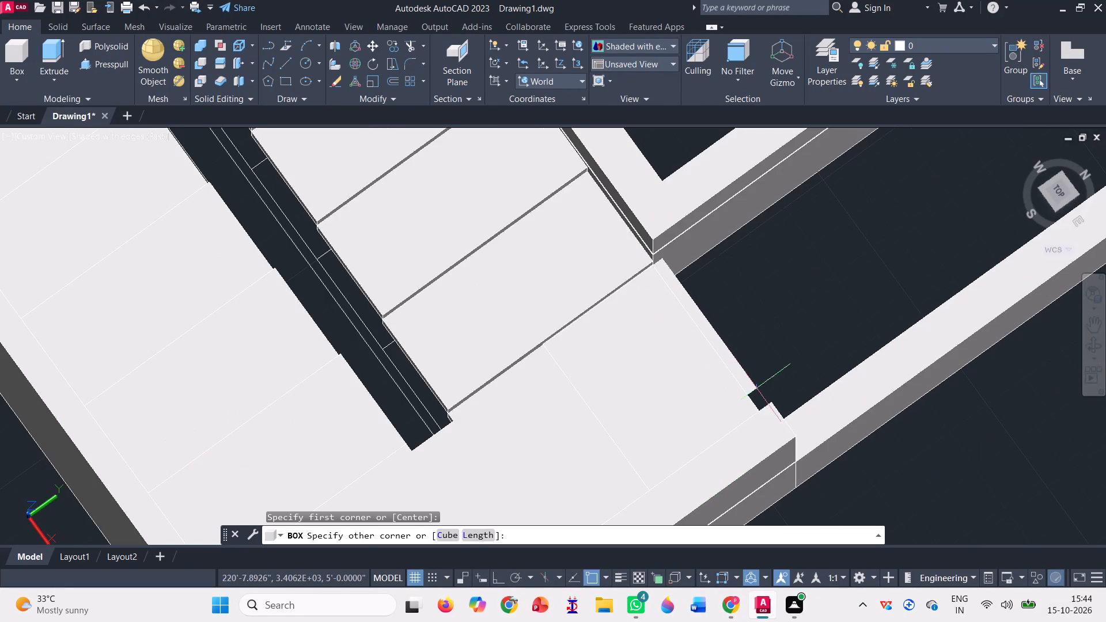
scroll(806, 466, up, 3)
scroll(796, 408, up, 2)
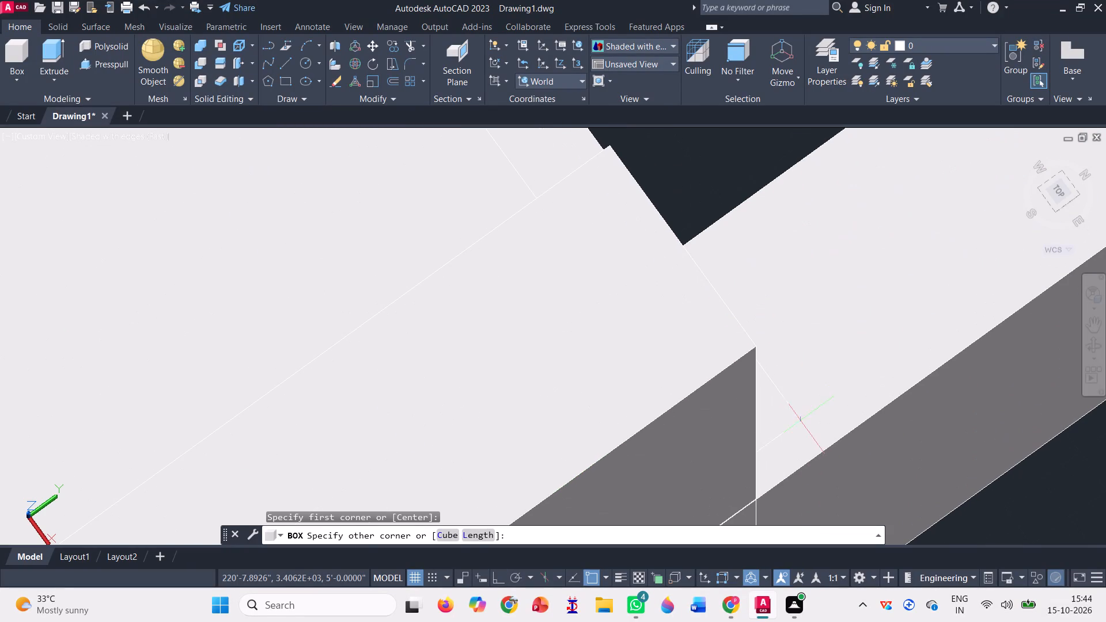
click(808, 461)
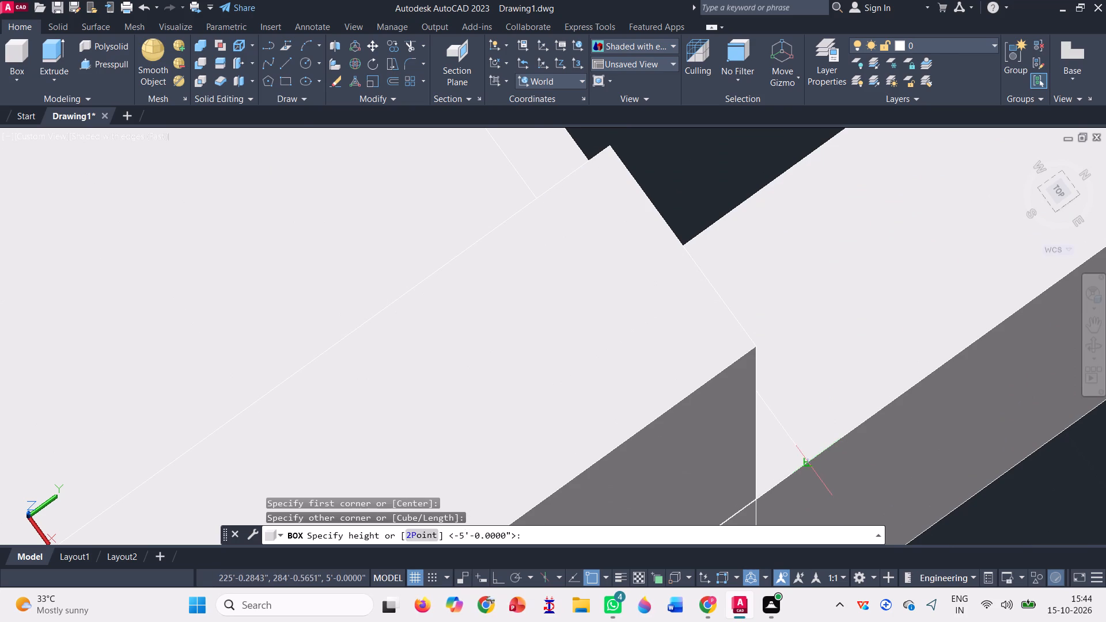
scroll(808, 459, down, 3)
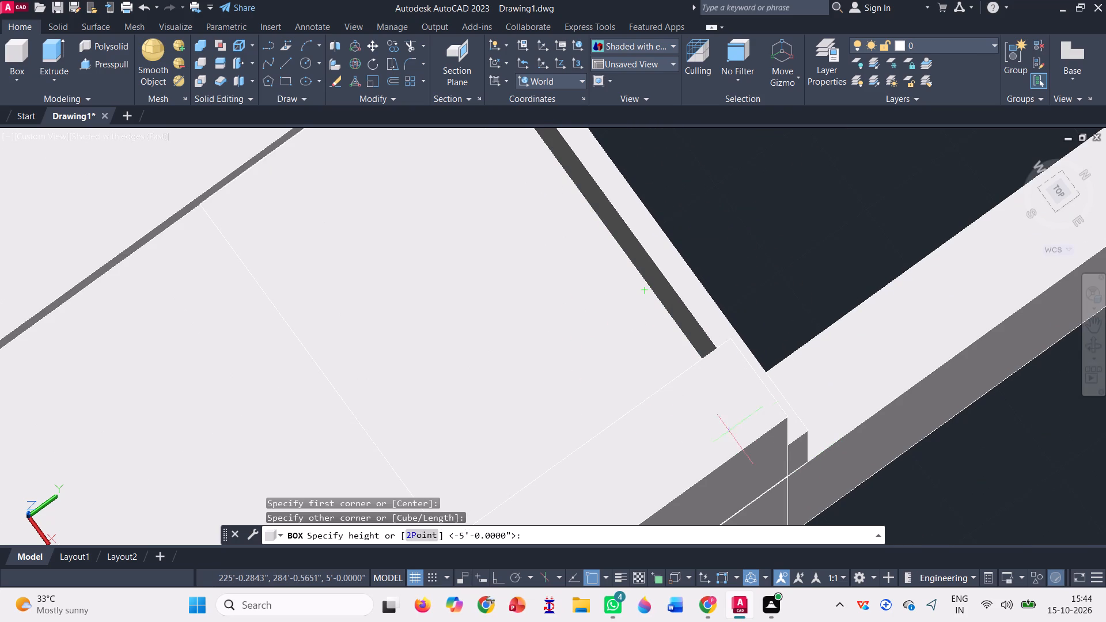
click(789, 415)
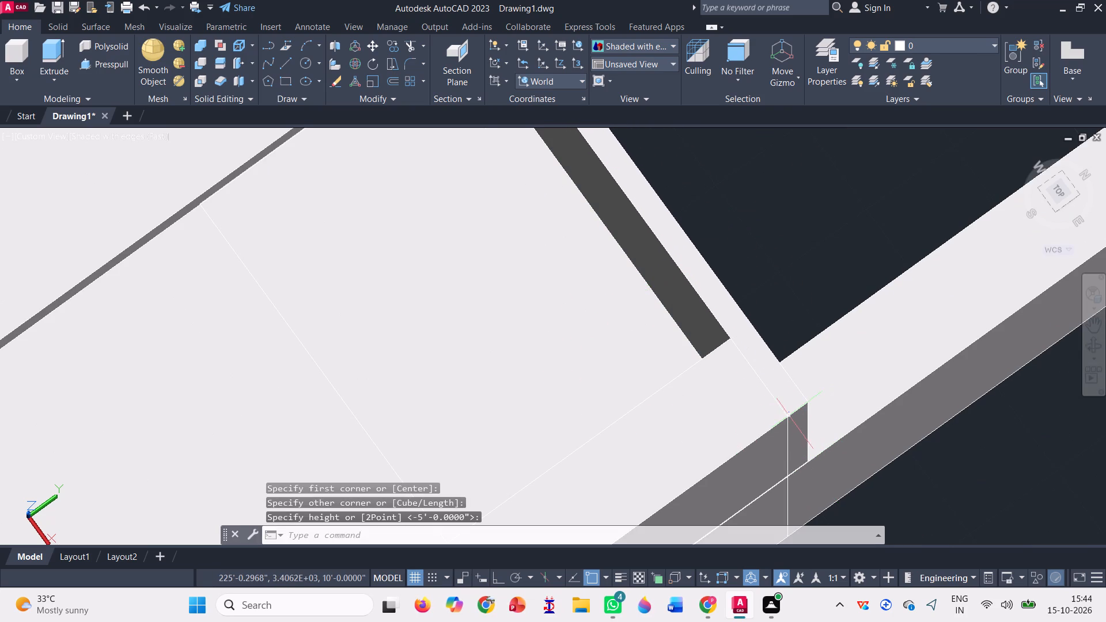
scroll(616, 338, down, 3)
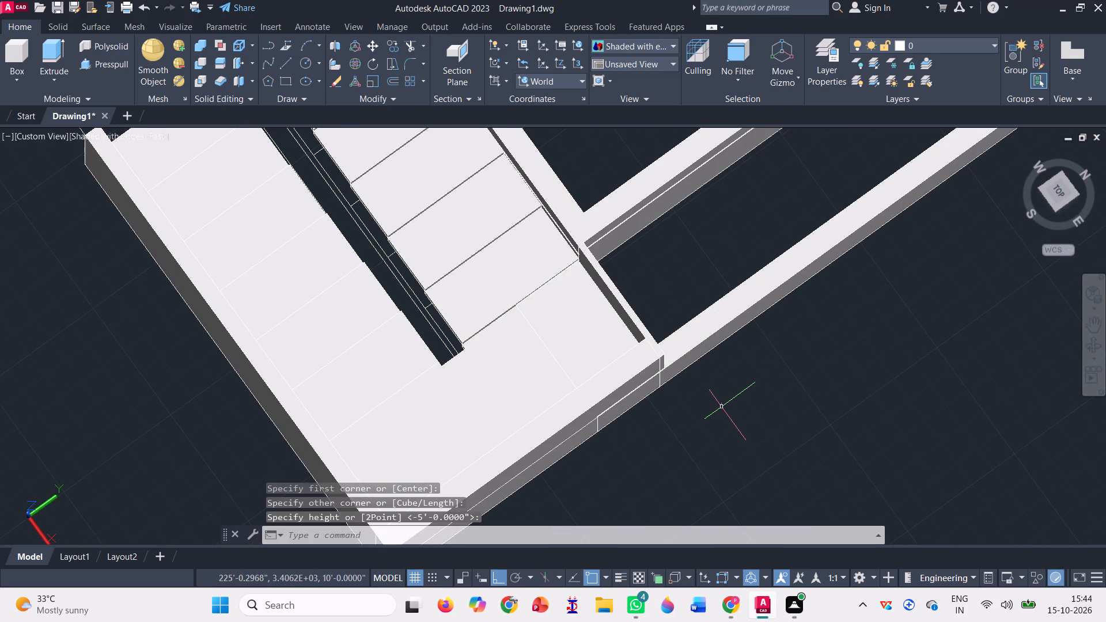
Presspull the outer face of the new landing edge wall slightly outward to thicken it.
key(space)
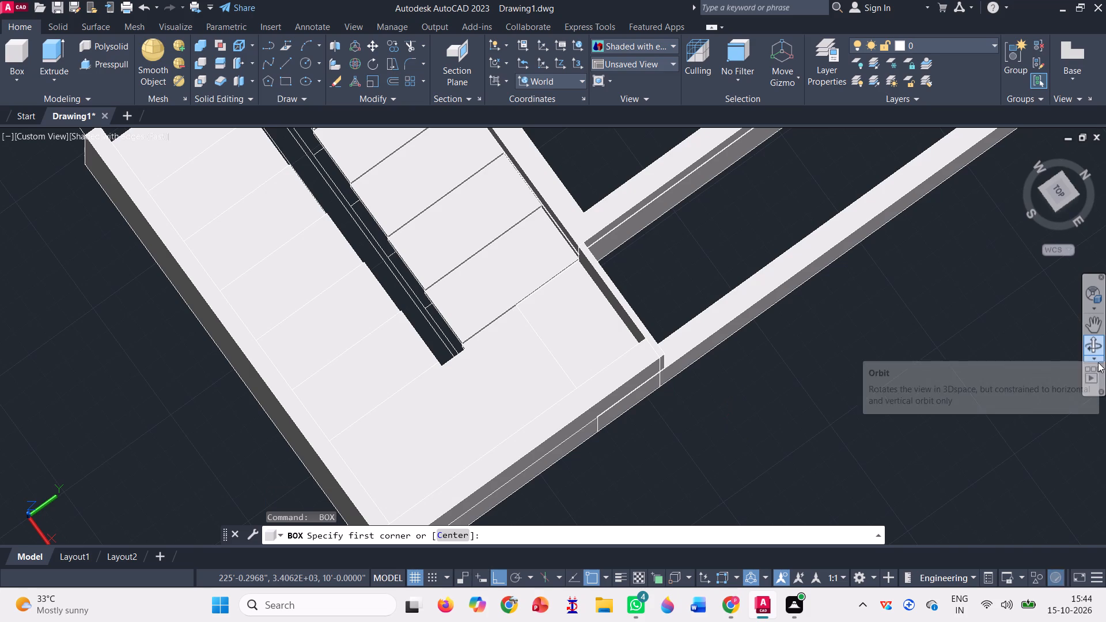
click(1091, 345)
drag(745, 414, 677, 359)
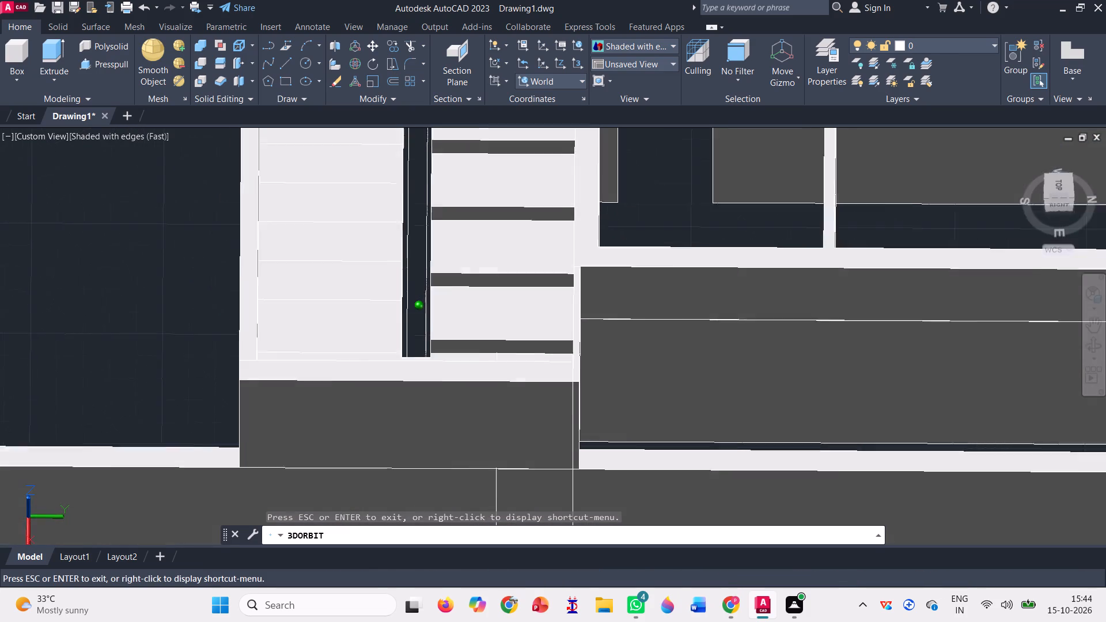
drag(677, 359, 677, 356)
drag(642, 393, 553, 382)
scroll(407, 467, up, 4)
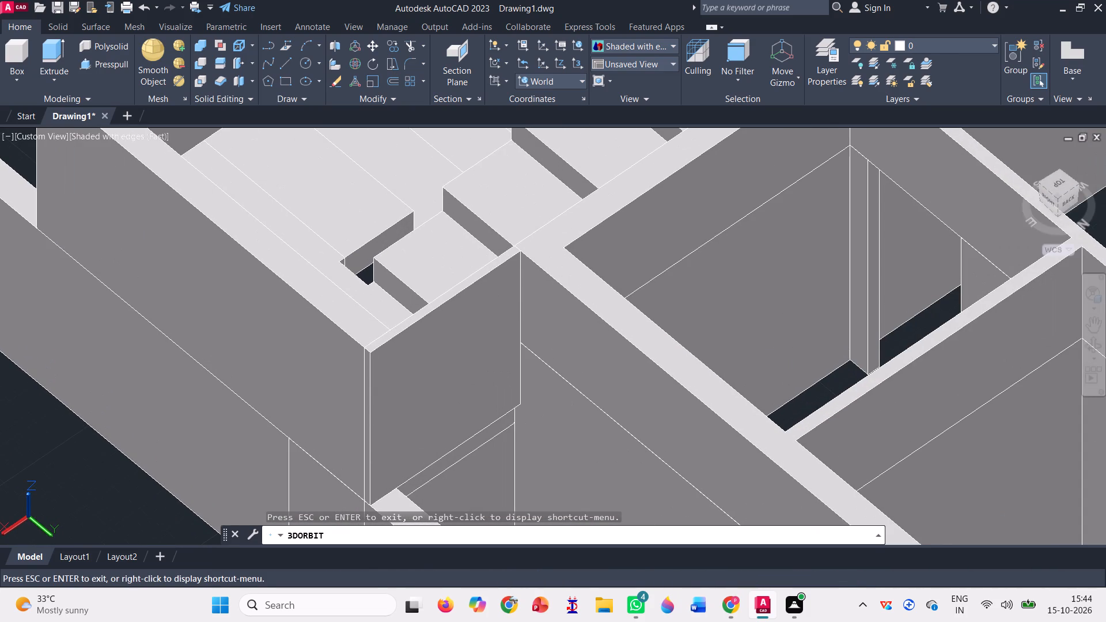
key(Escape)
click(89, 66)
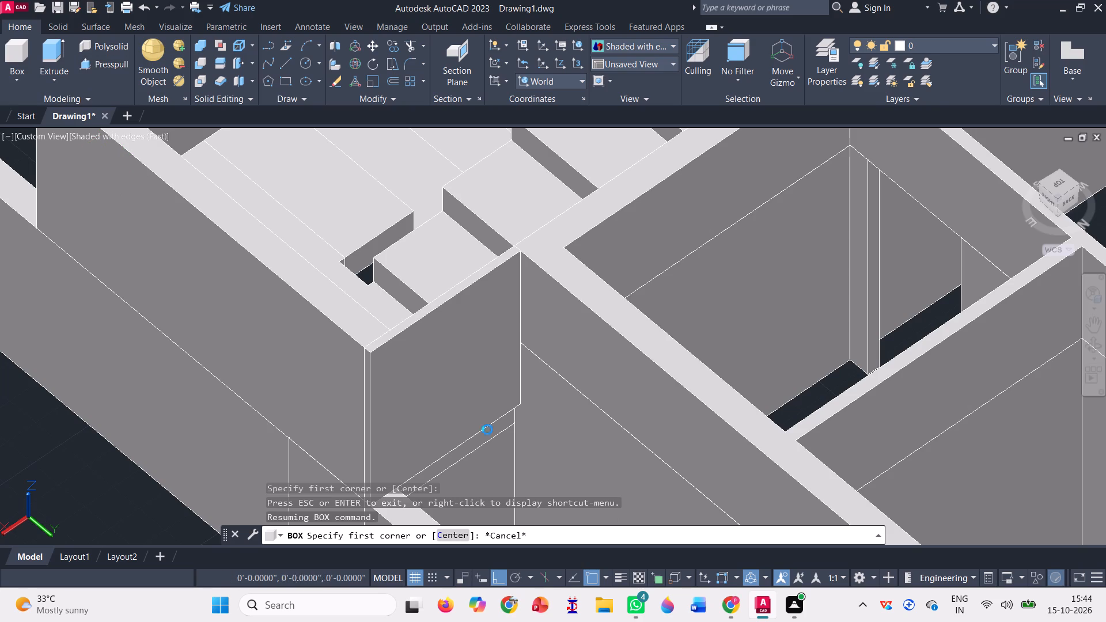
click(453, 355)
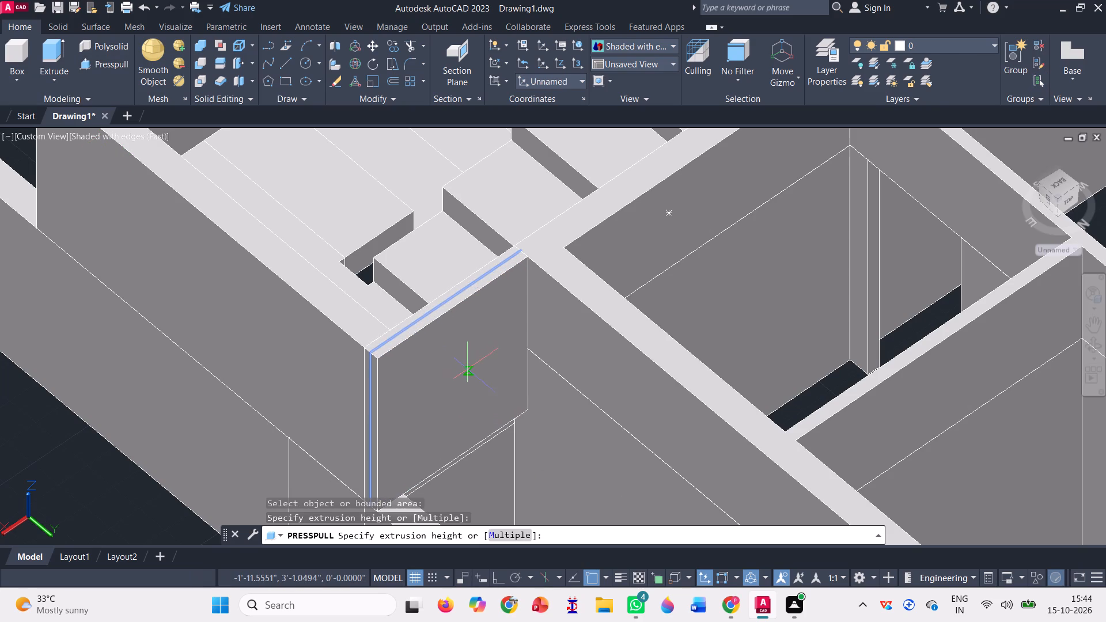
click(437, 405)
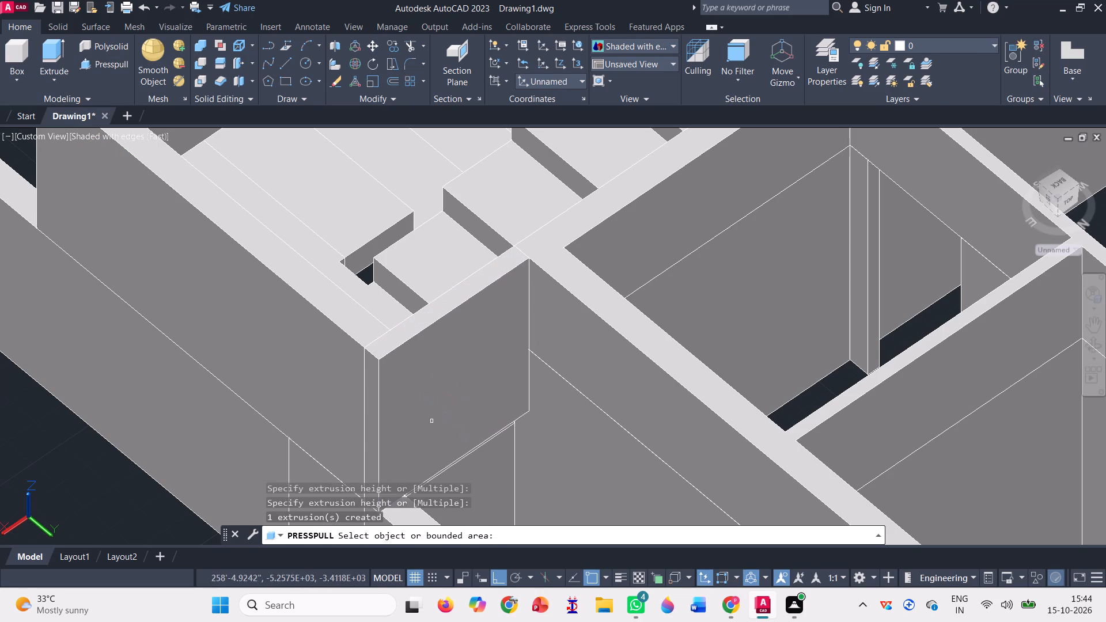
scroll(349, 354, down, 2)
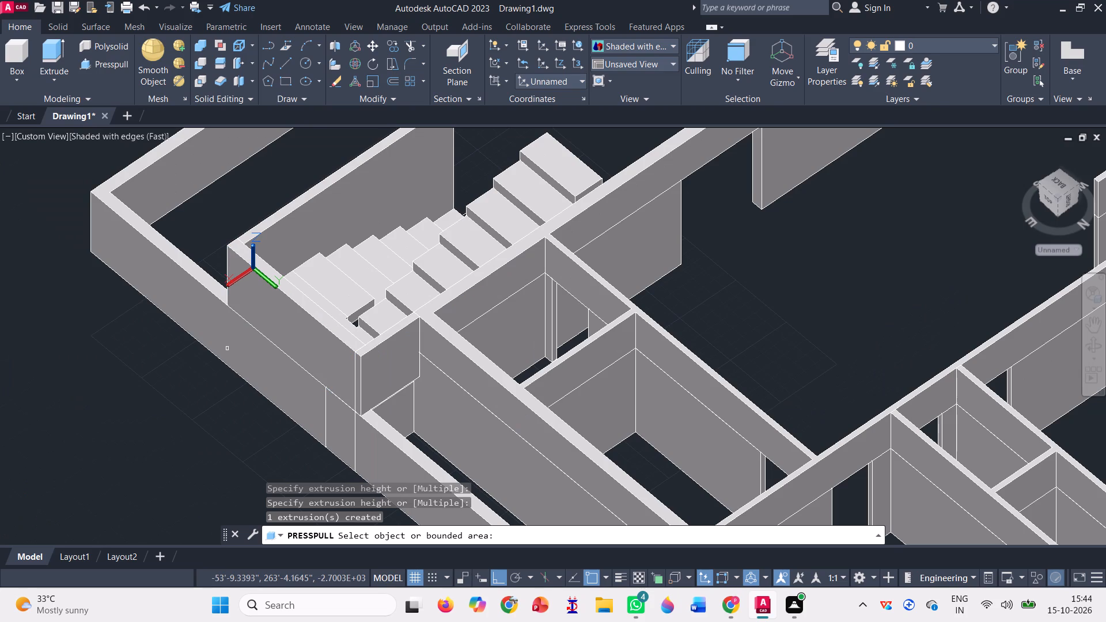
key(Escape)
Draw a 0'6" thick box slab over the house walls, between the outer top corner beside the landing and the diagonally opposite one.
scroll(222, 325, down, 2)
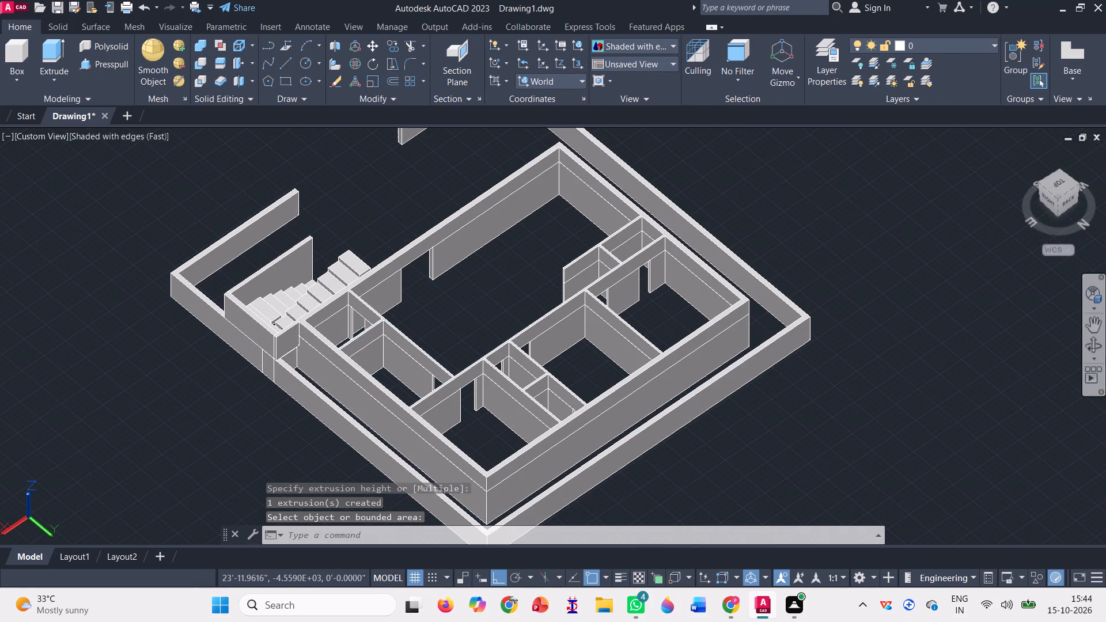
click(1090, 346)
drag(197, 384, 296, 428)
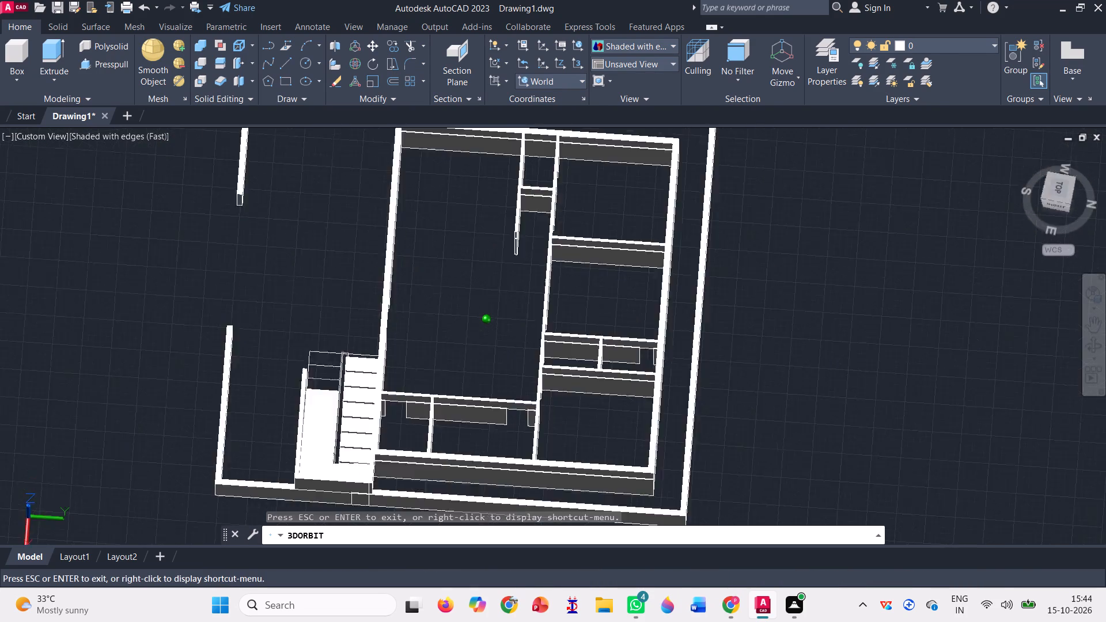
drag(296, 428, 496, 363)
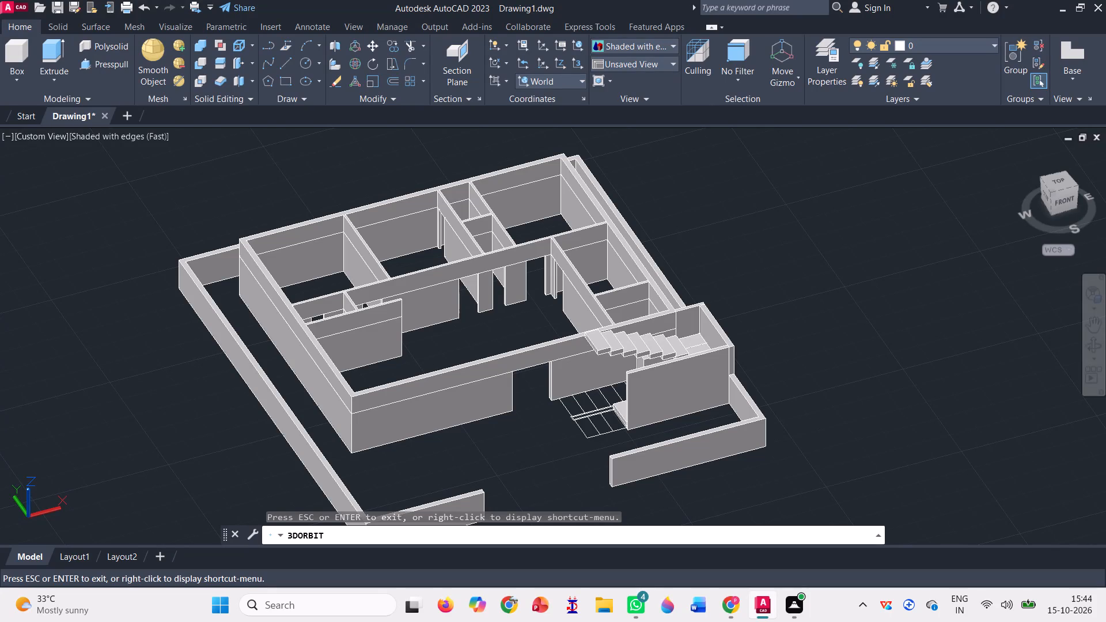
key(Escape)
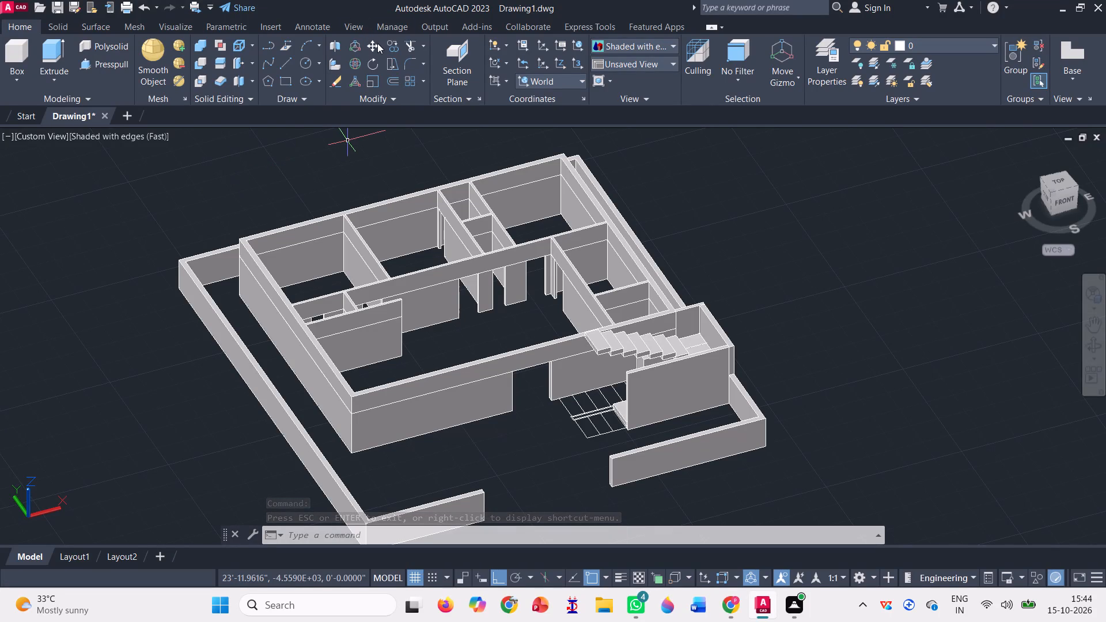
click(11, 52)
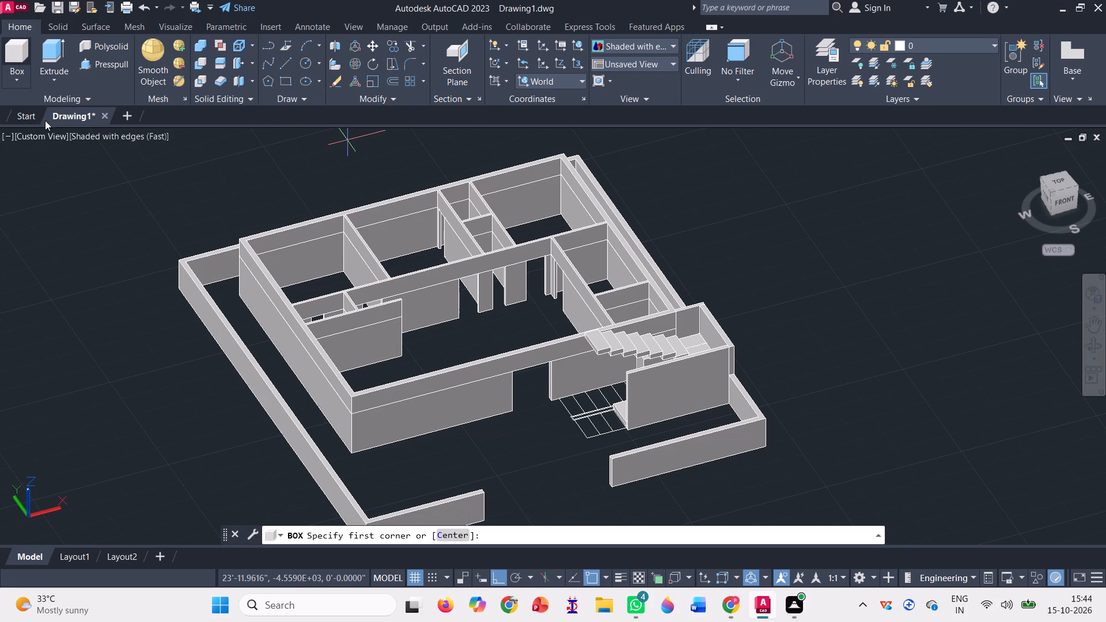
click(237, 238)
scroll(677, 292, up, 2)
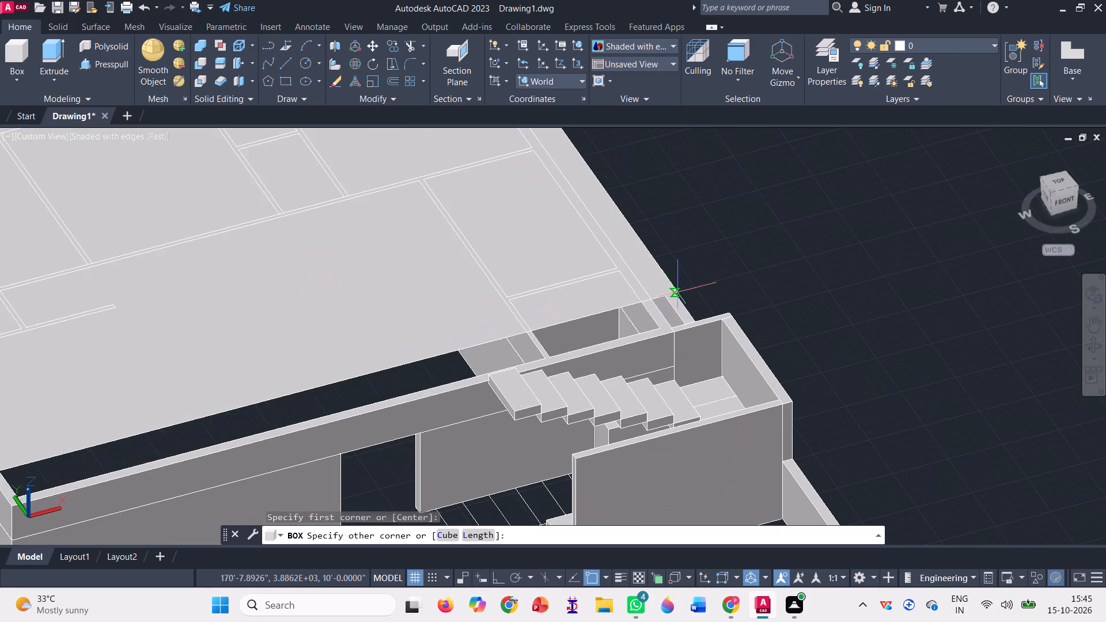
scroll(698, 320, up, 3)
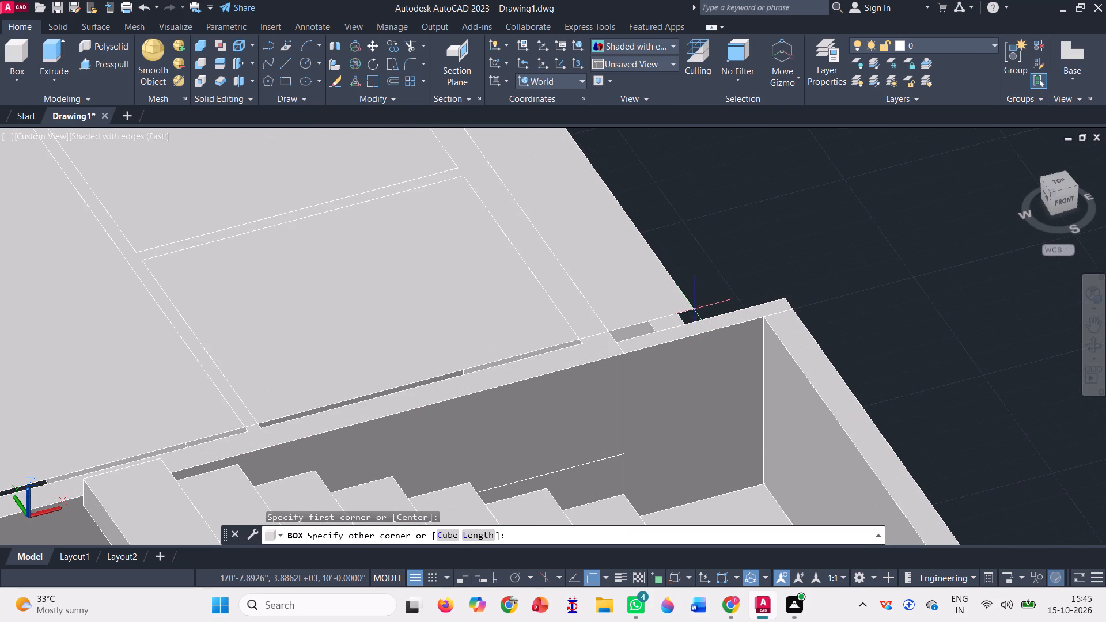
click(625, 354)
scroll(645, 321, down, 3)
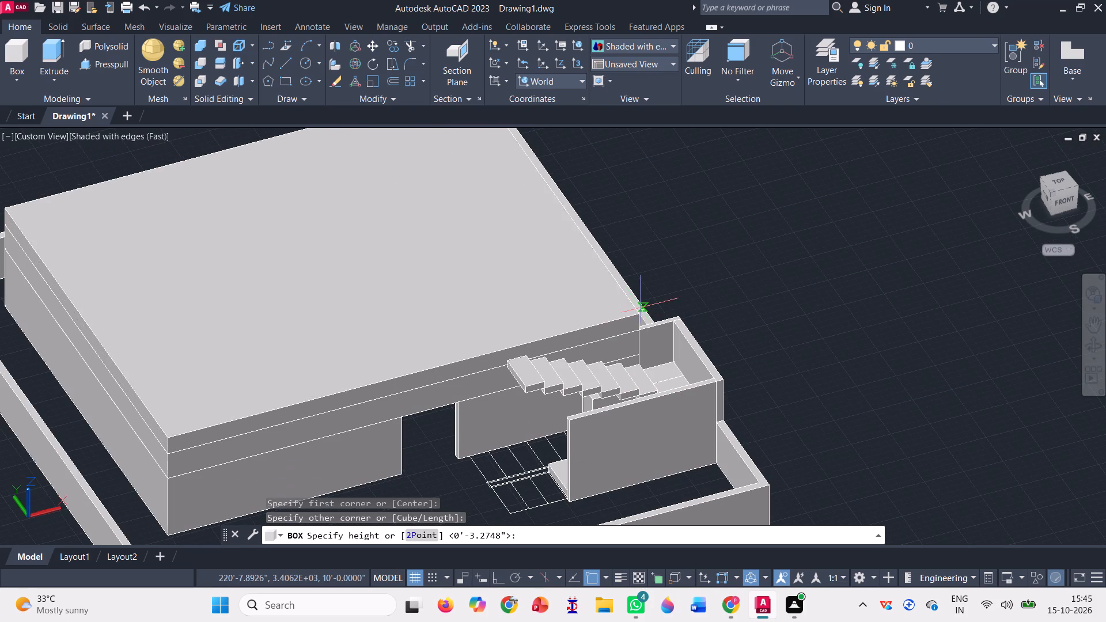
text(0'6")
key(Return)
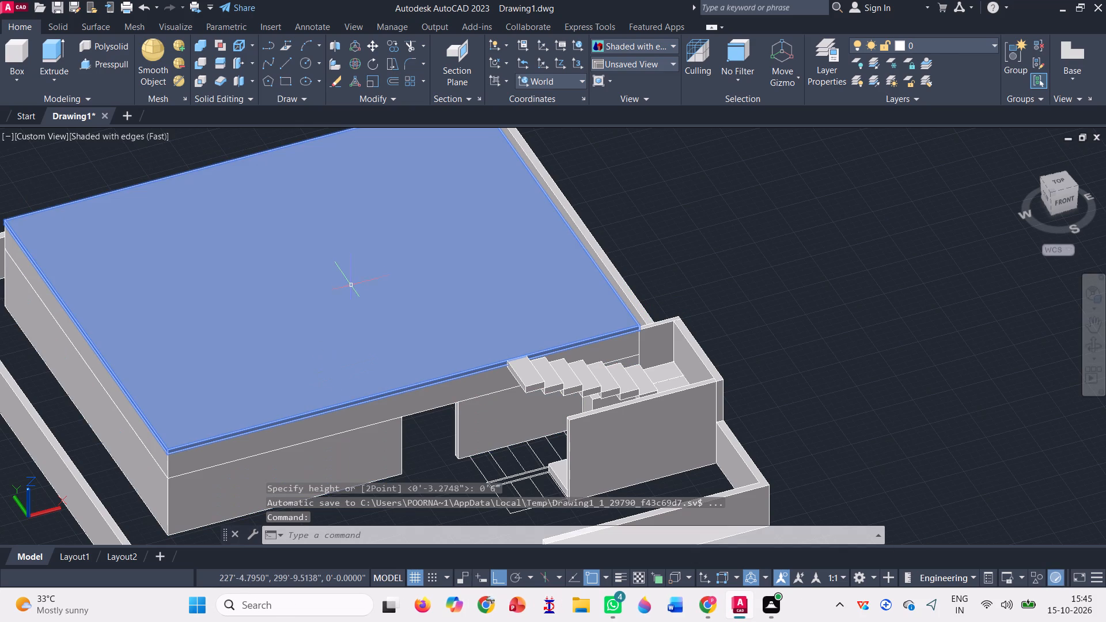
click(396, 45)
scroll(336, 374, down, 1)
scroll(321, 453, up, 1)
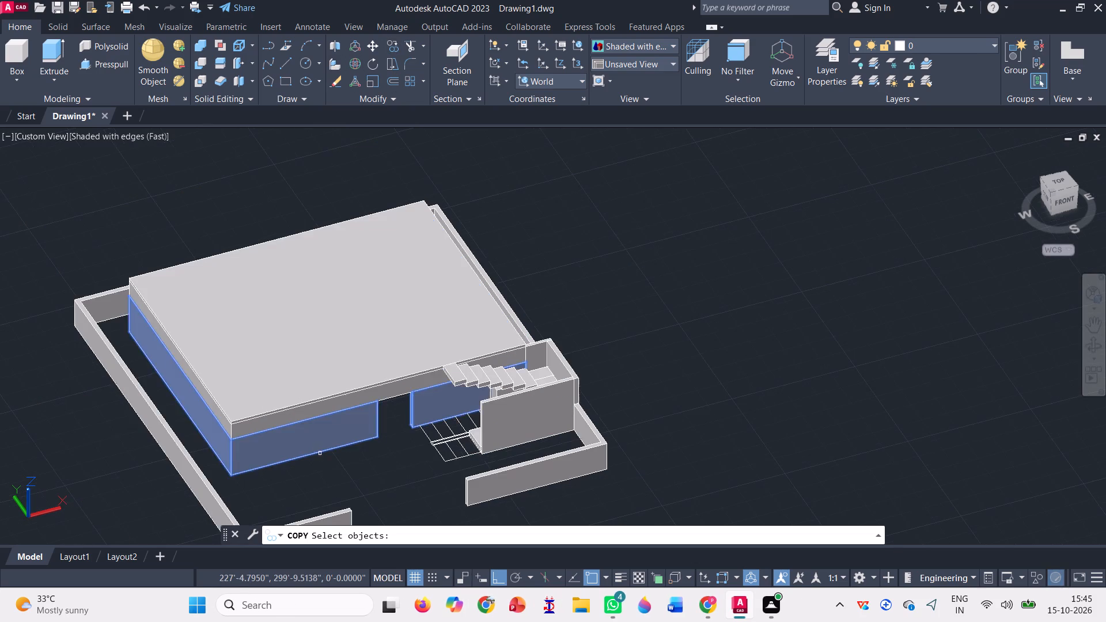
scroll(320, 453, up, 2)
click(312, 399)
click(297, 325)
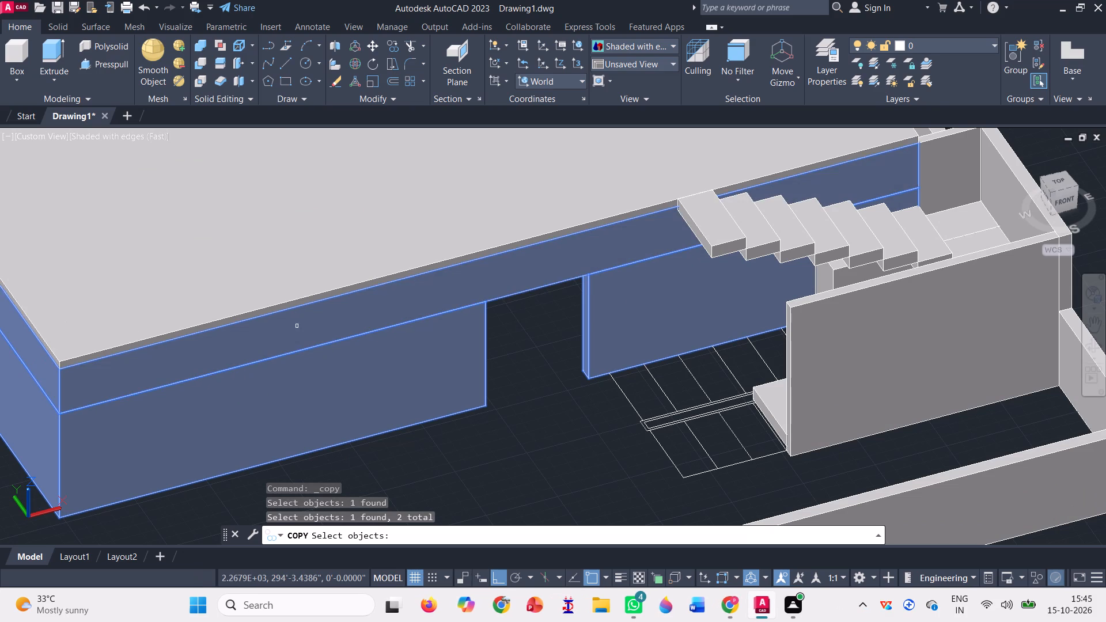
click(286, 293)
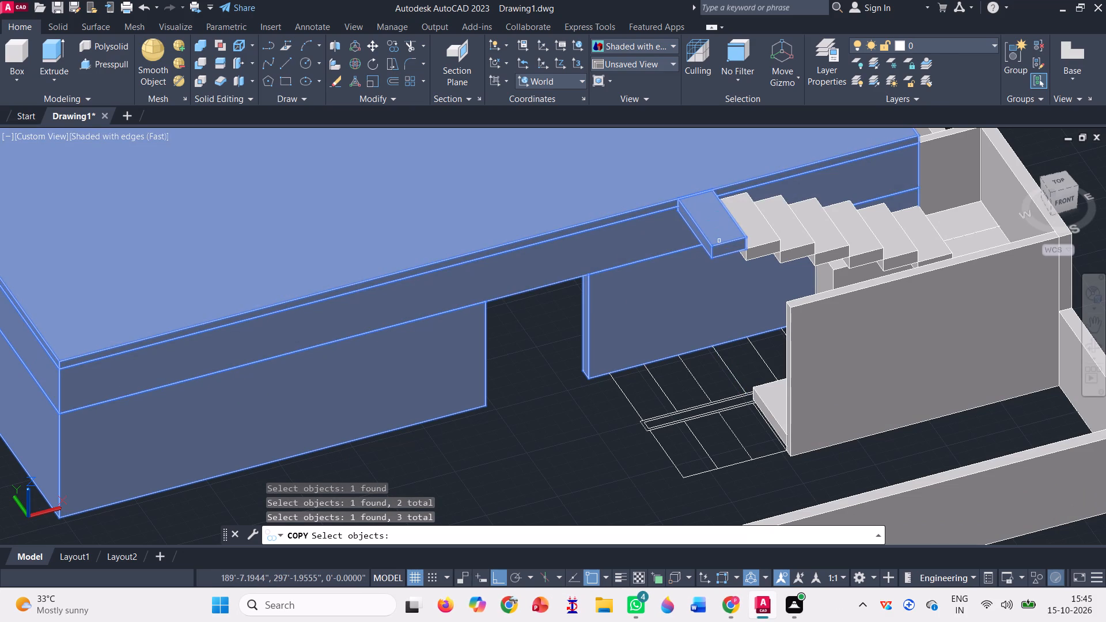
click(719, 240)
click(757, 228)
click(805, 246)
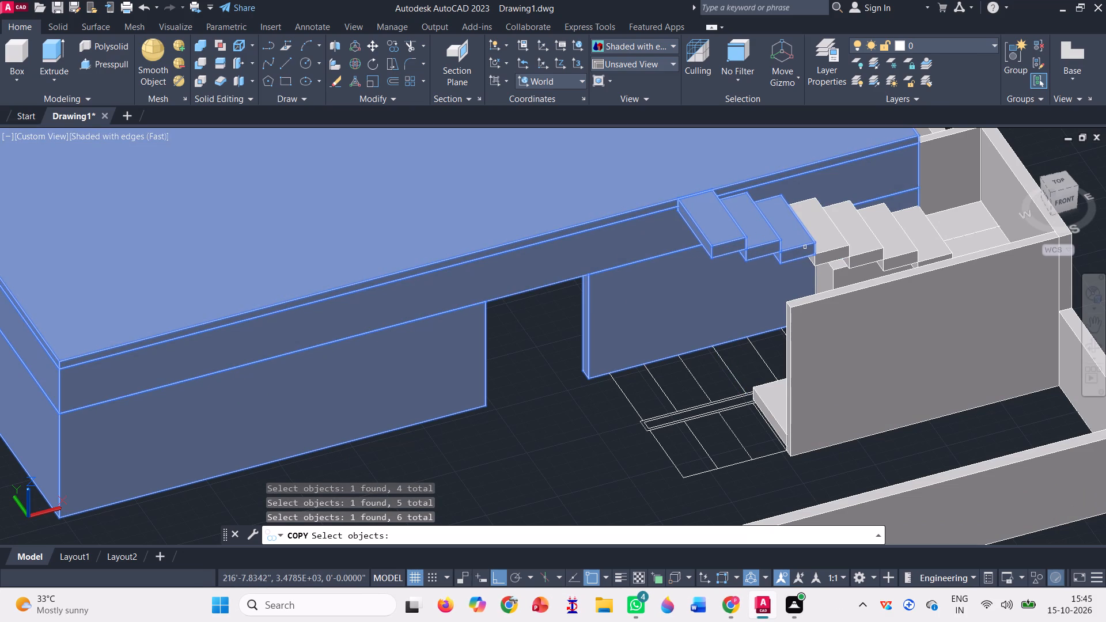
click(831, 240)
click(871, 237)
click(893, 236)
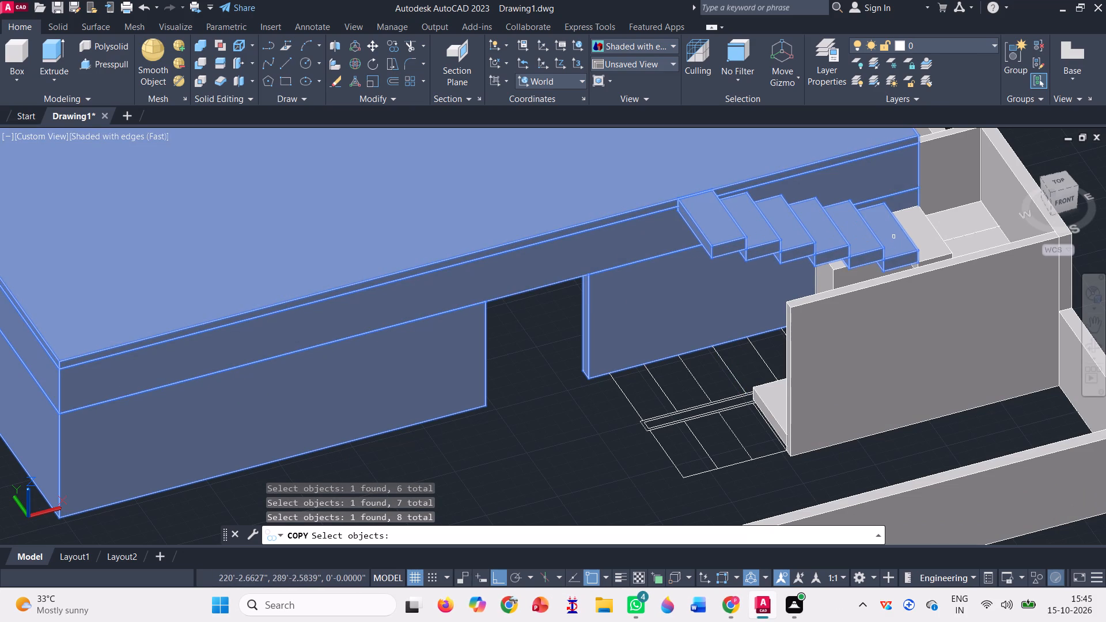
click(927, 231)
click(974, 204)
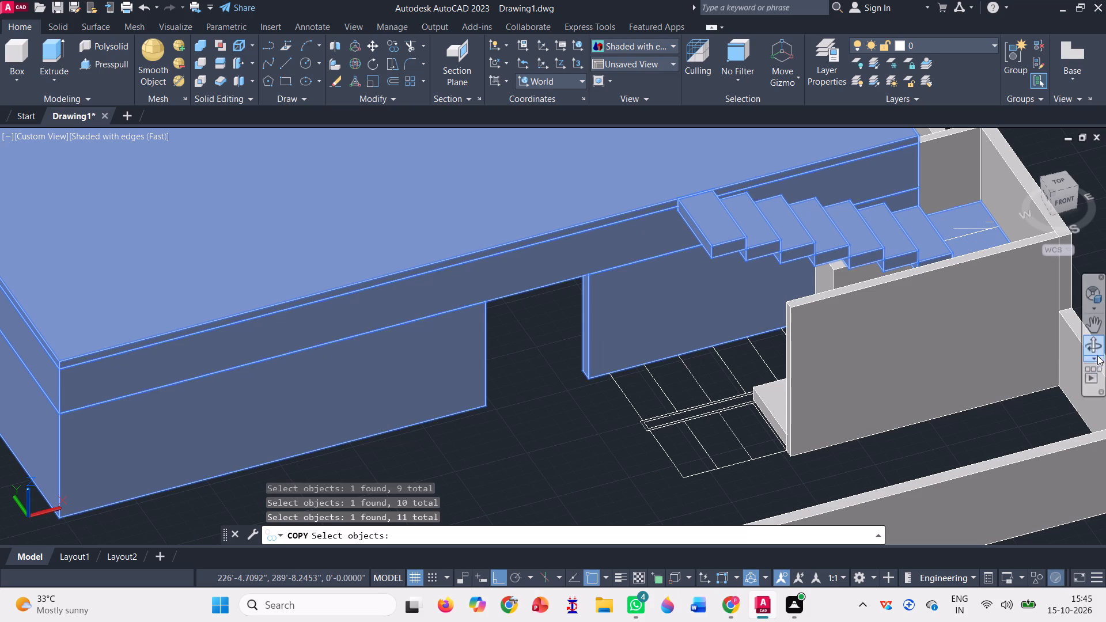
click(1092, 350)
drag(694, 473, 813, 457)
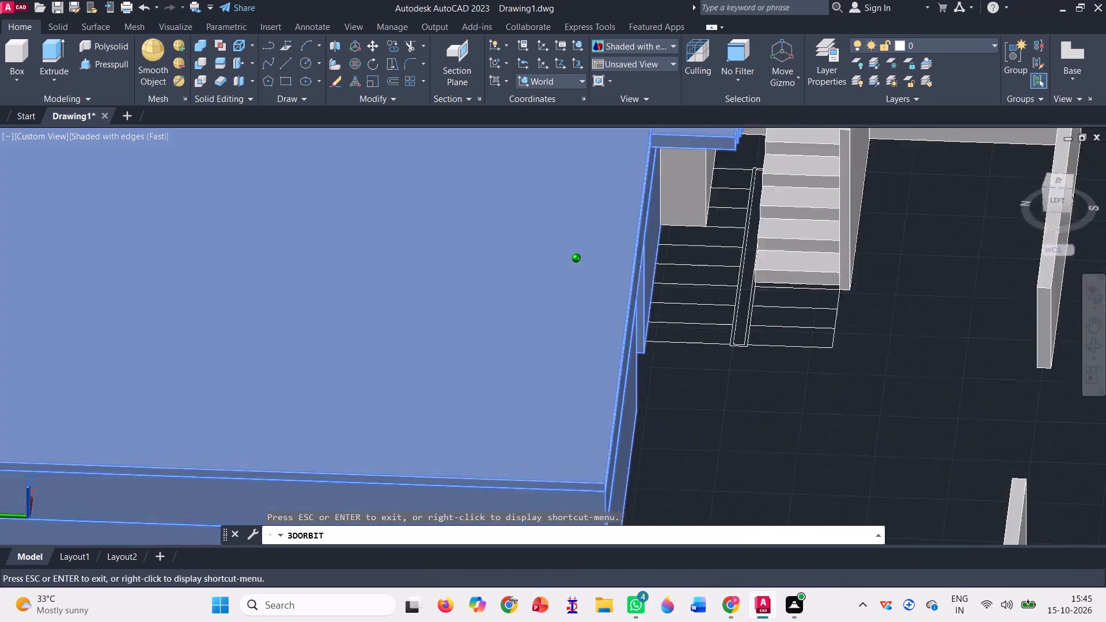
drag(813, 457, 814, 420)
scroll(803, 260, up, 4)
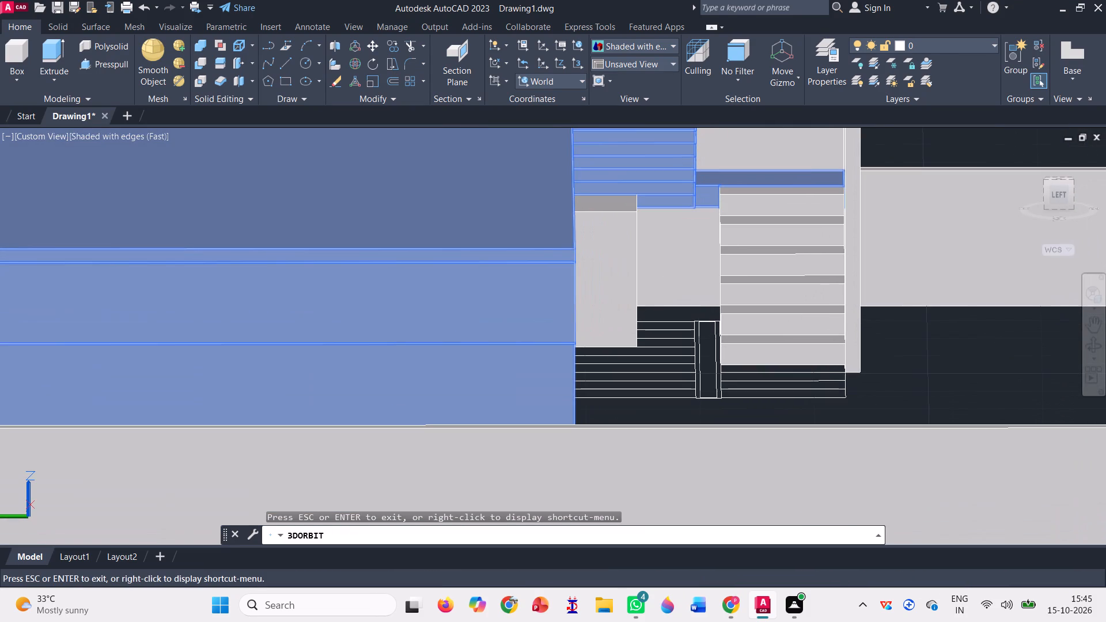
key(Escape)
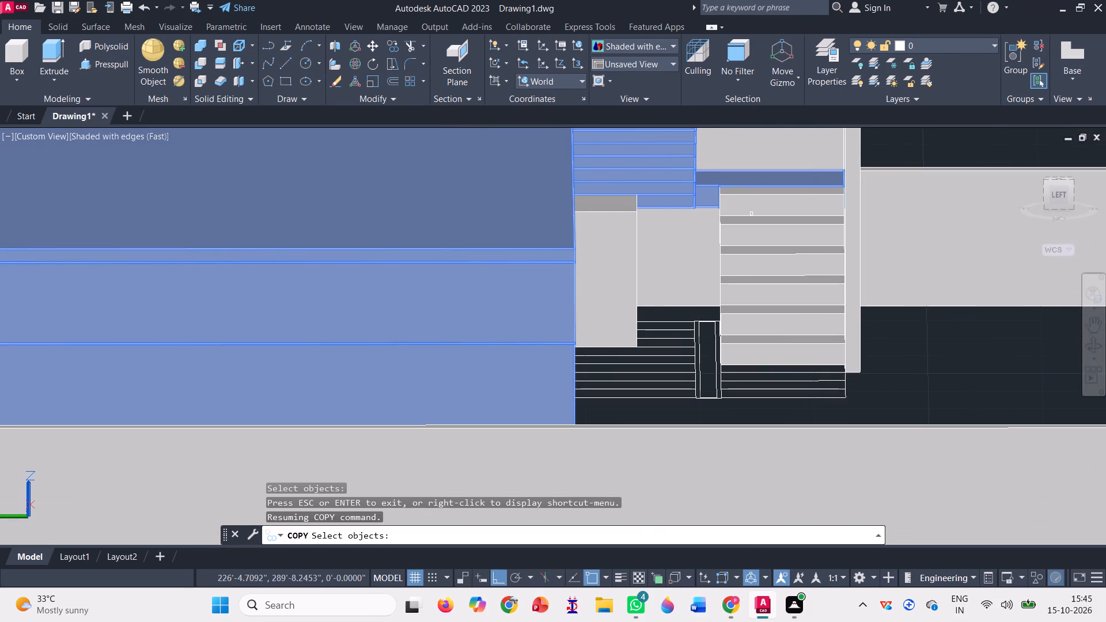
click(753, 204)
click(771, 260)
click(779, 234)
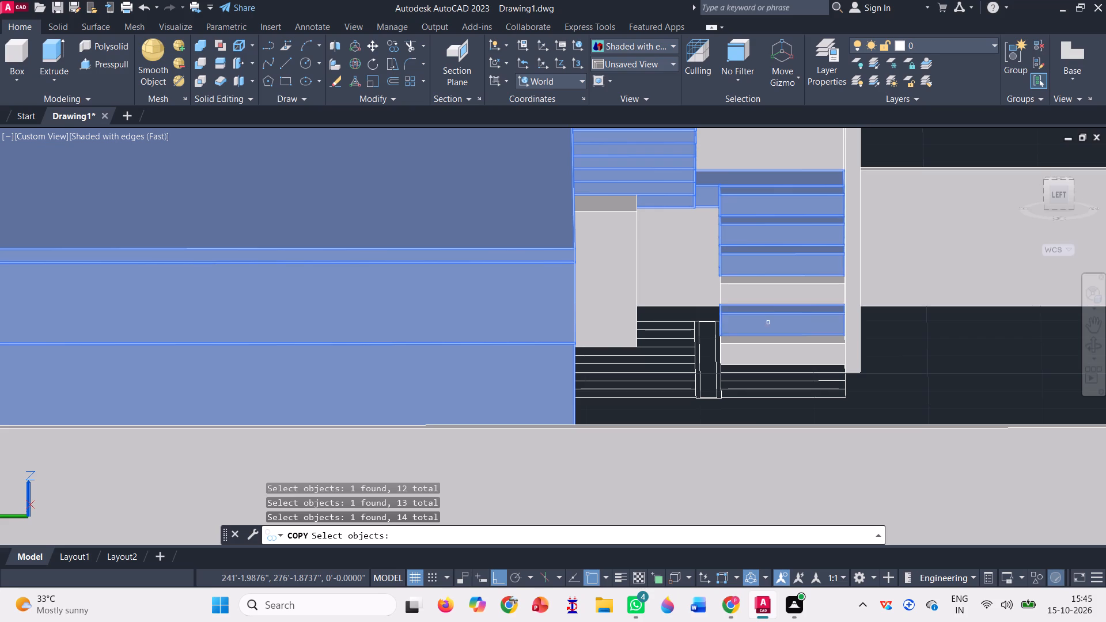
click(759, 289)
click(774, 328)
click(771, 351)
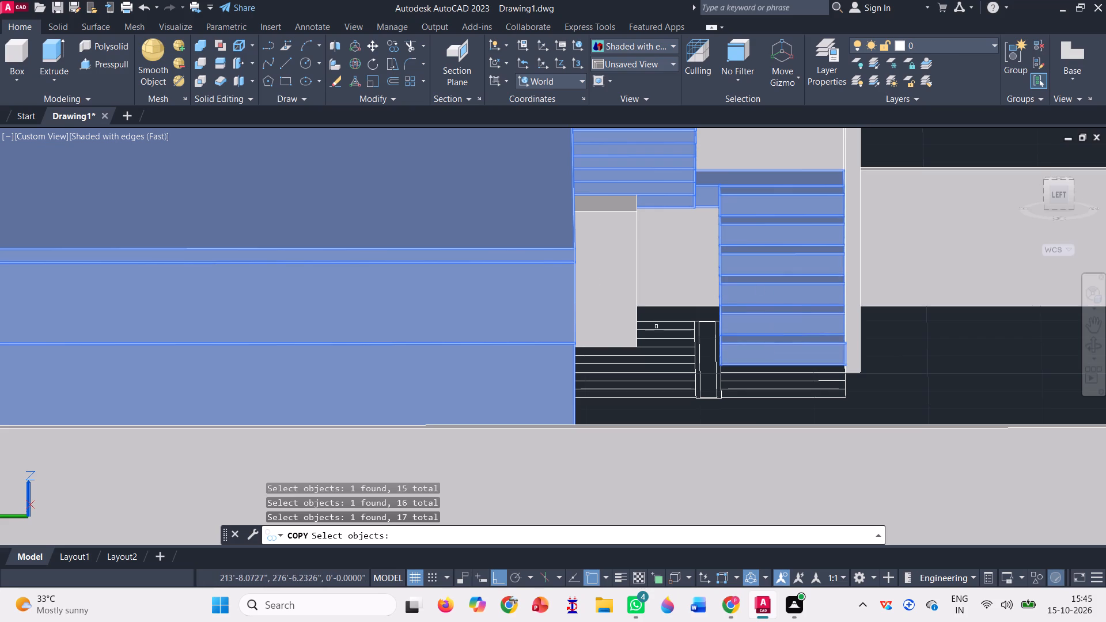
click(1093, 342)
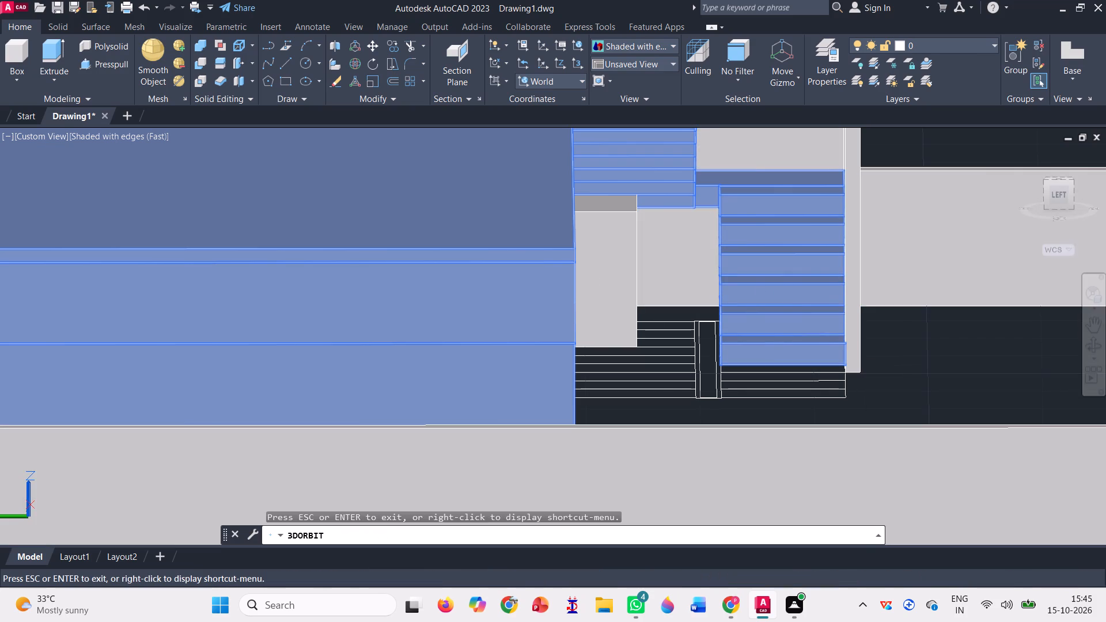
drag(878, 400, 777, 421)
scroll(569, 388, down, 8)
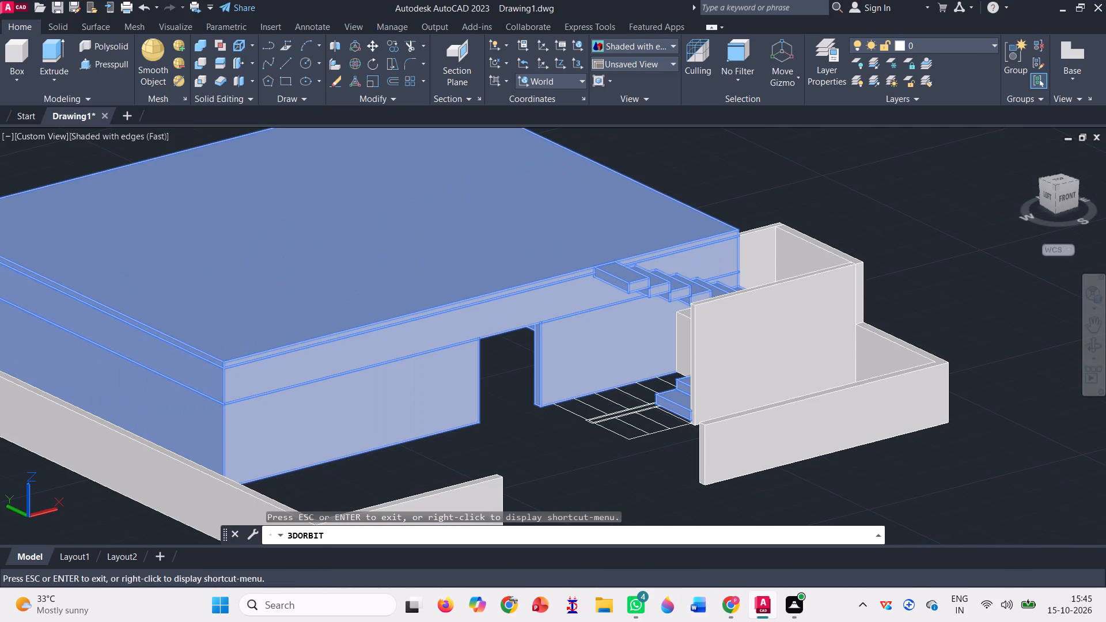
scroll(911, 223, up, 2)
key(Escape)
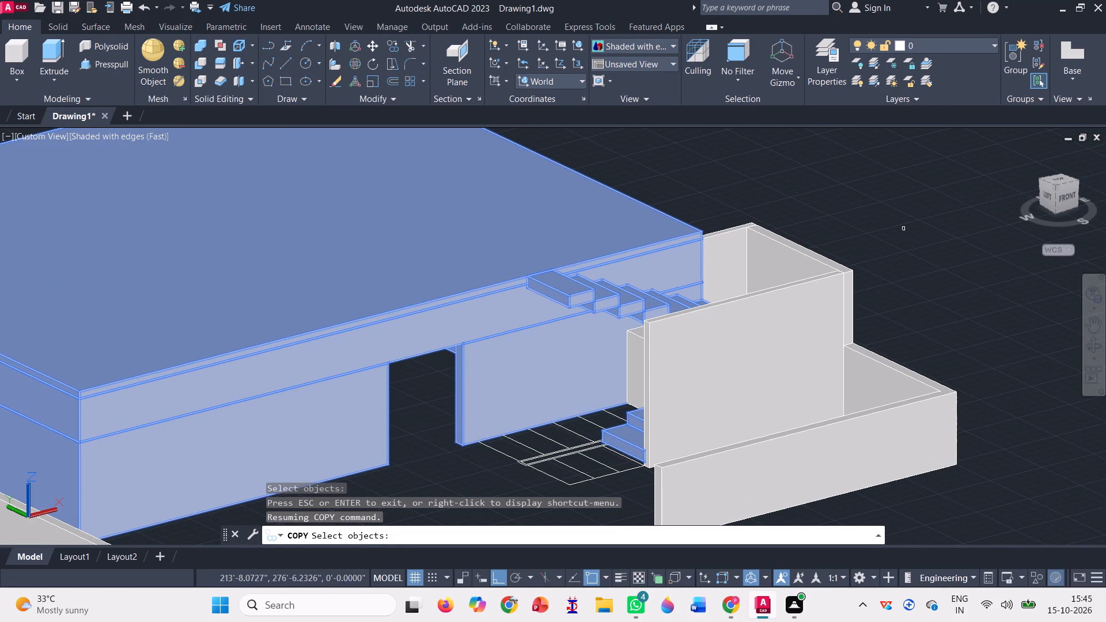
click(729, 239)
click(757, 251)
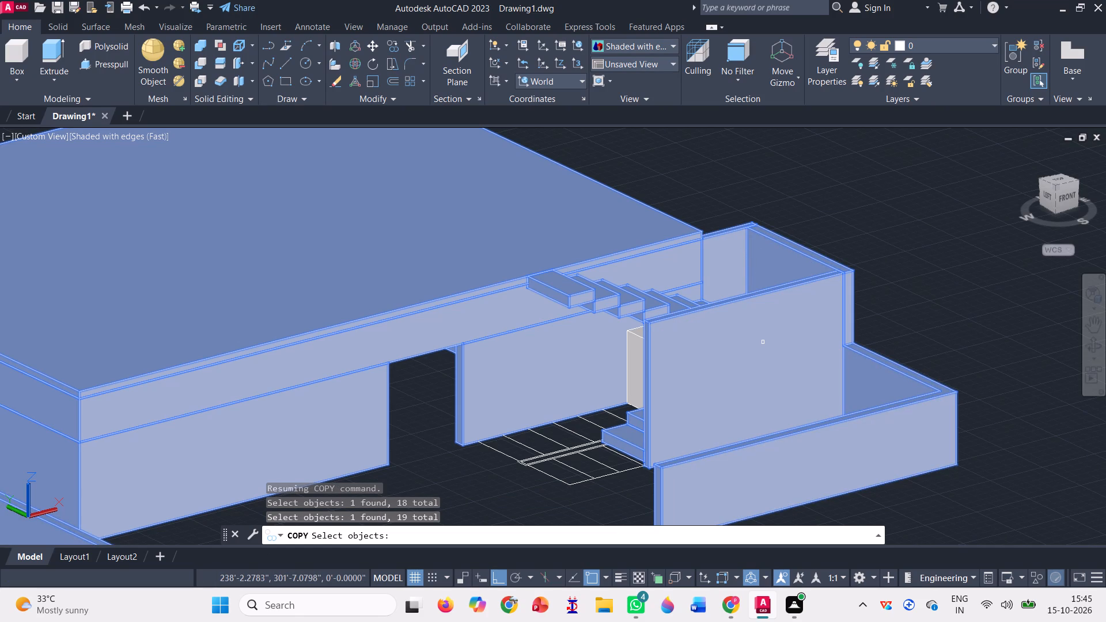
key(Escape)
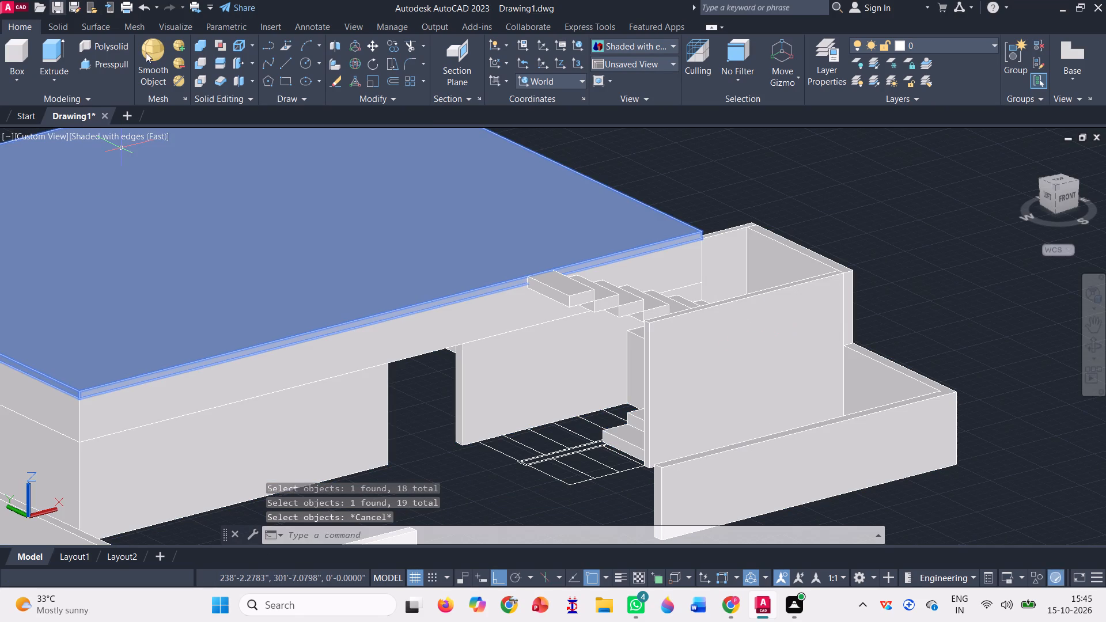
Copy the slab, house walls, wall band, all stair steps, landing and staircase side walls from the house's bottom outer corner up 10'-6" to the slab's top corner.
click(391, 45)
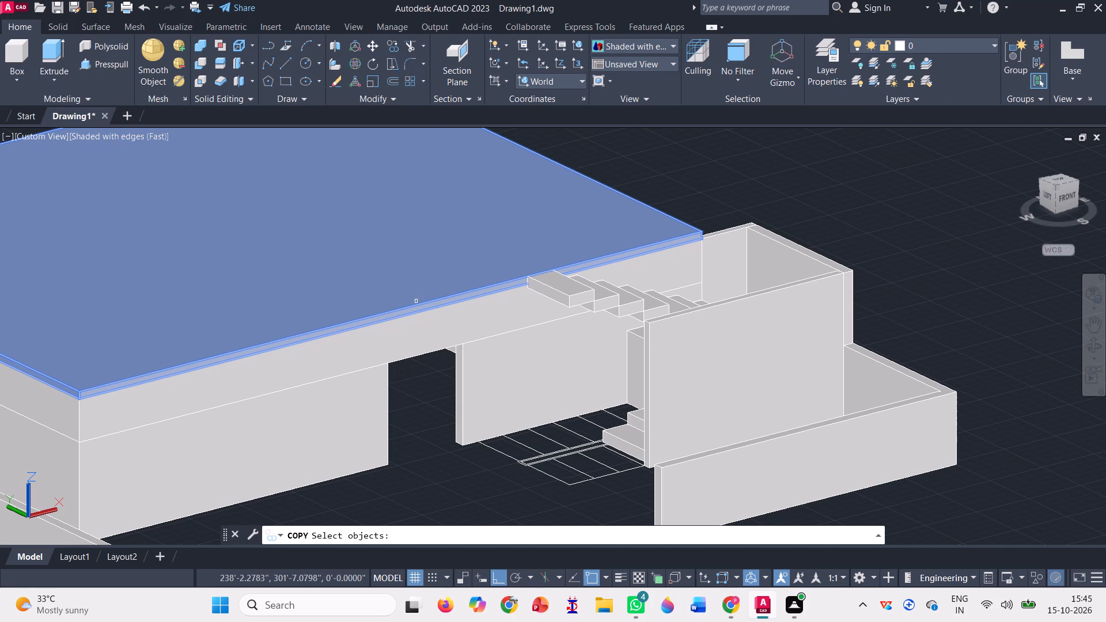
click(343, 297)
click(337, 354)
click(332, 423)
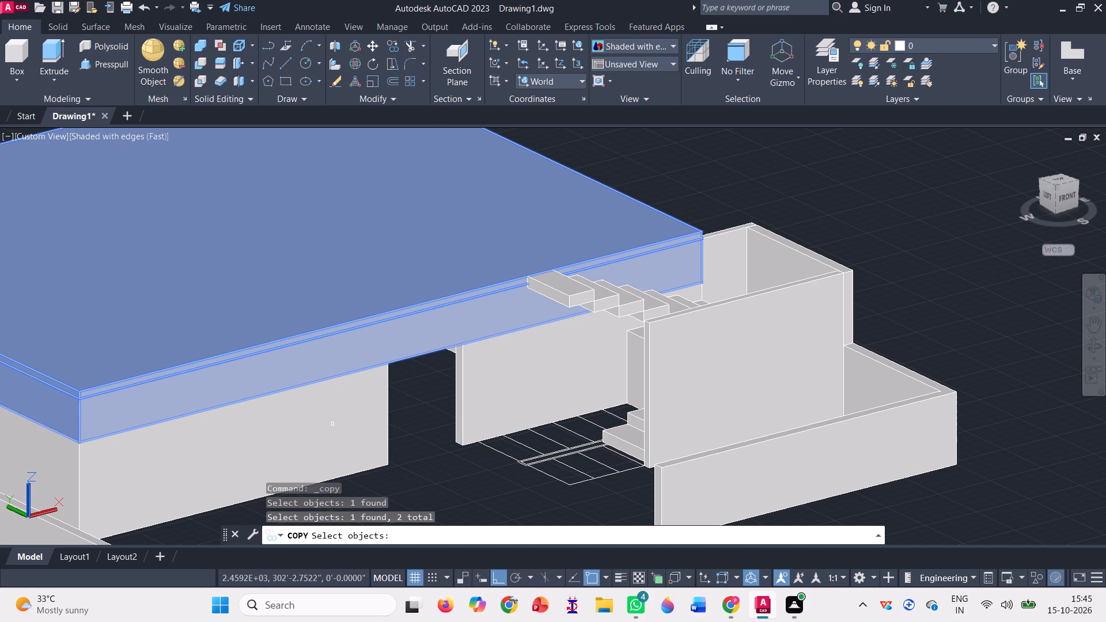
click(572, 288)
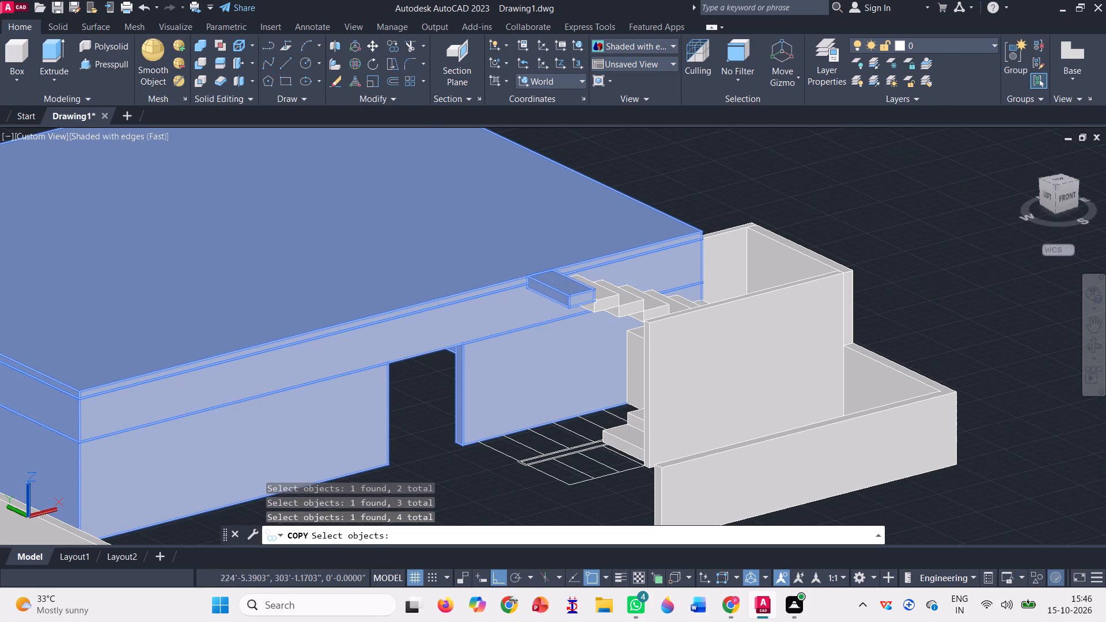
click(599, 302)
click(631, 303)
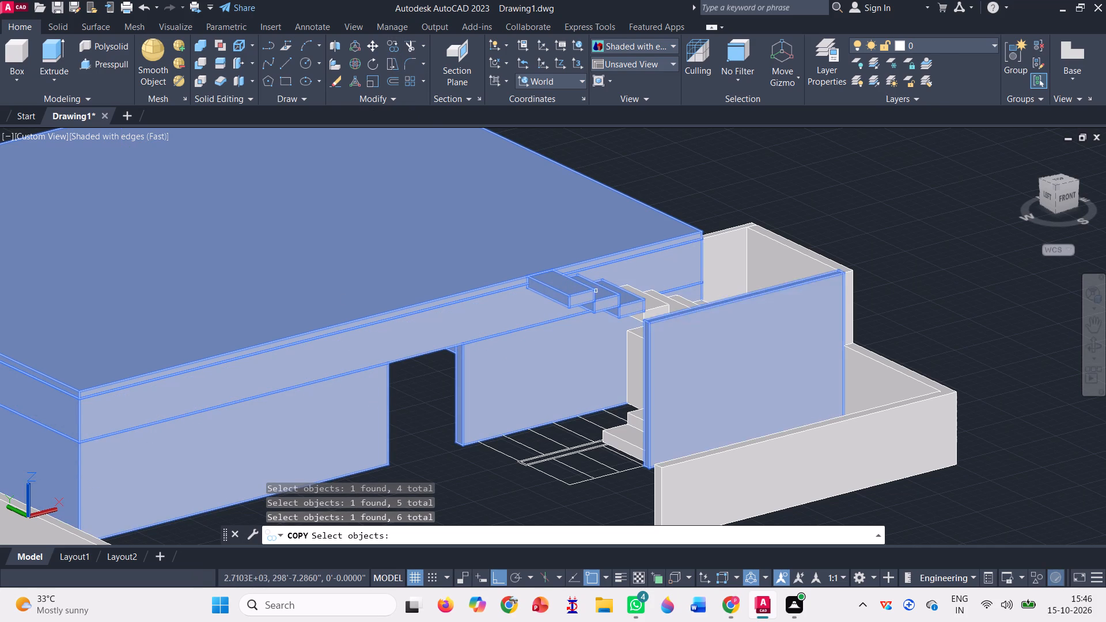
click(649, 302)
click(676, 300)
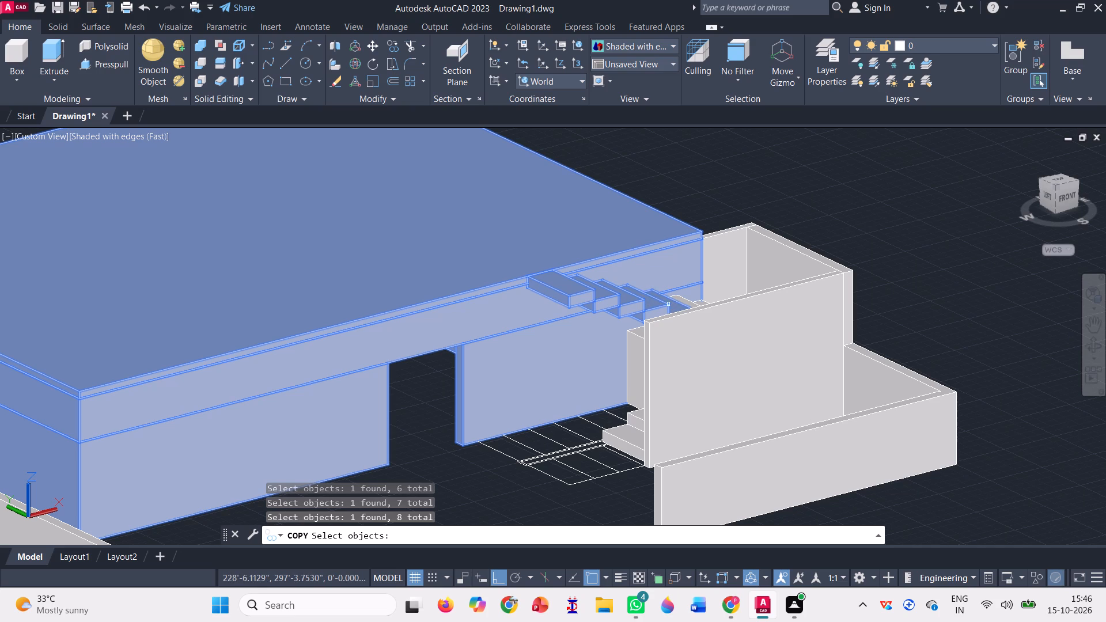
click(1099, 340)
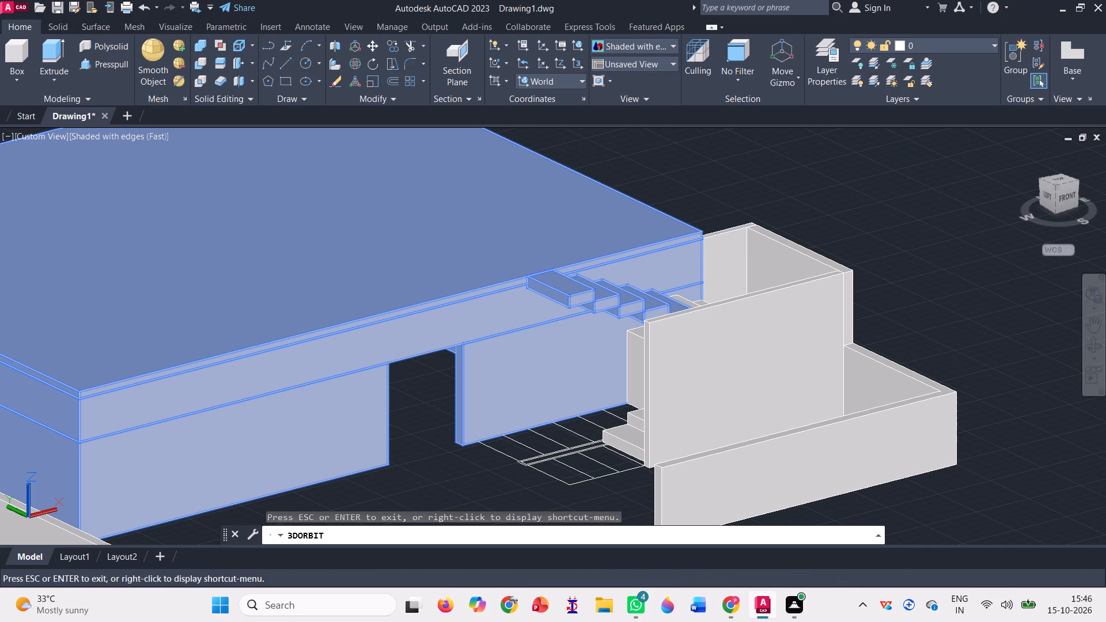
drag(571, 455, 610, 455)
drag(601, 377, 591, 429)
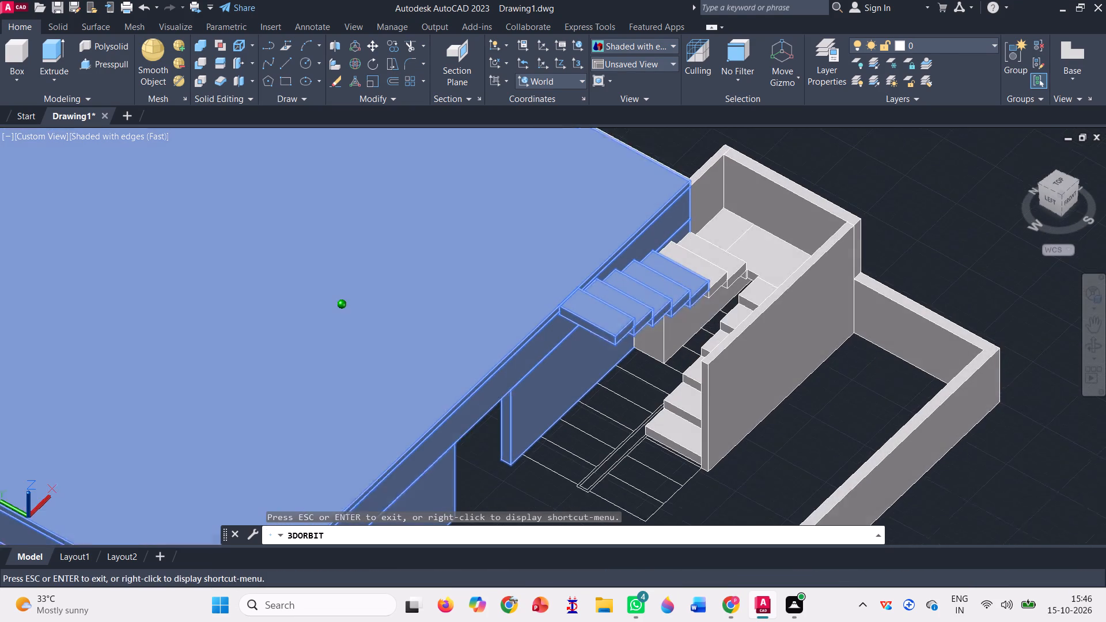
drag(591, 429, 591, 430)
scroll(763, 289, up, 1)
key(Escape)
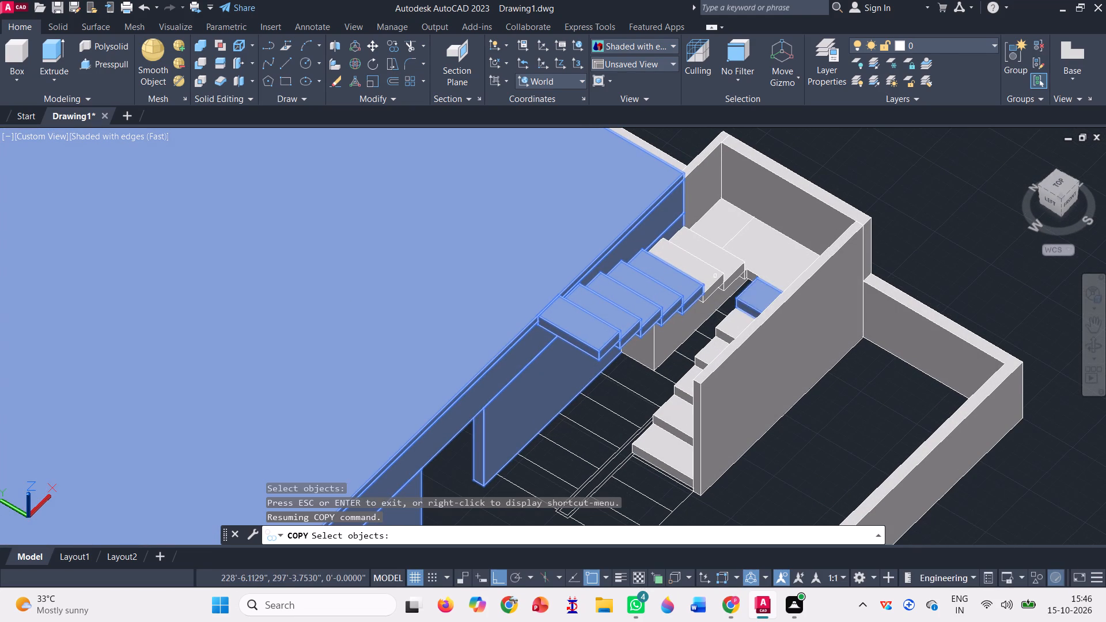
click(700, 275)
click(719, 254)
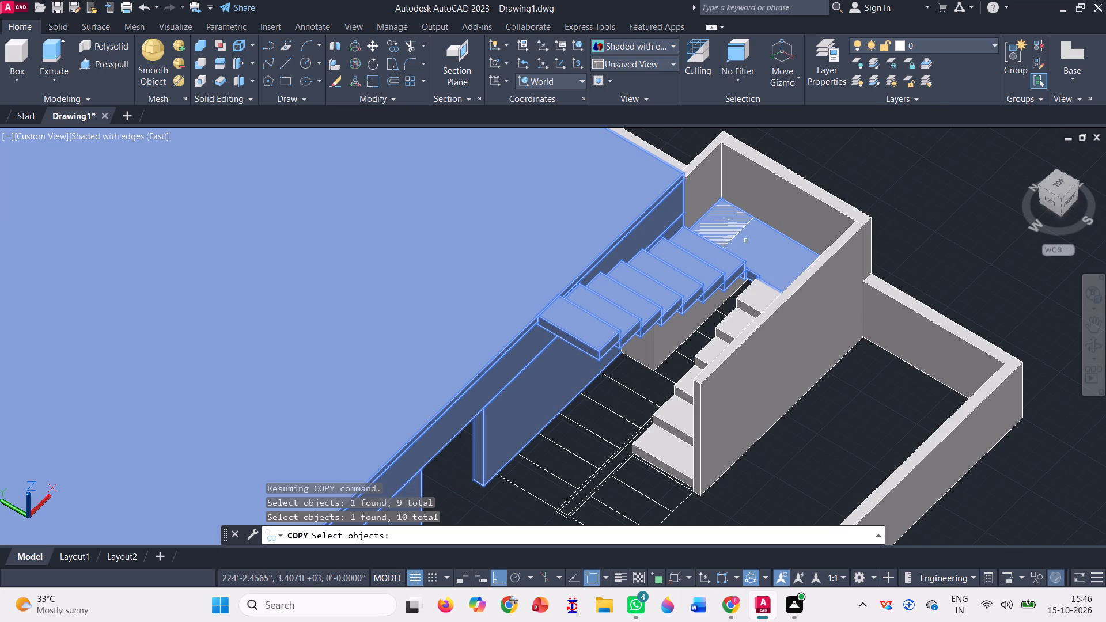
click(745, 240)
click(753, 300)
click(741, 321)
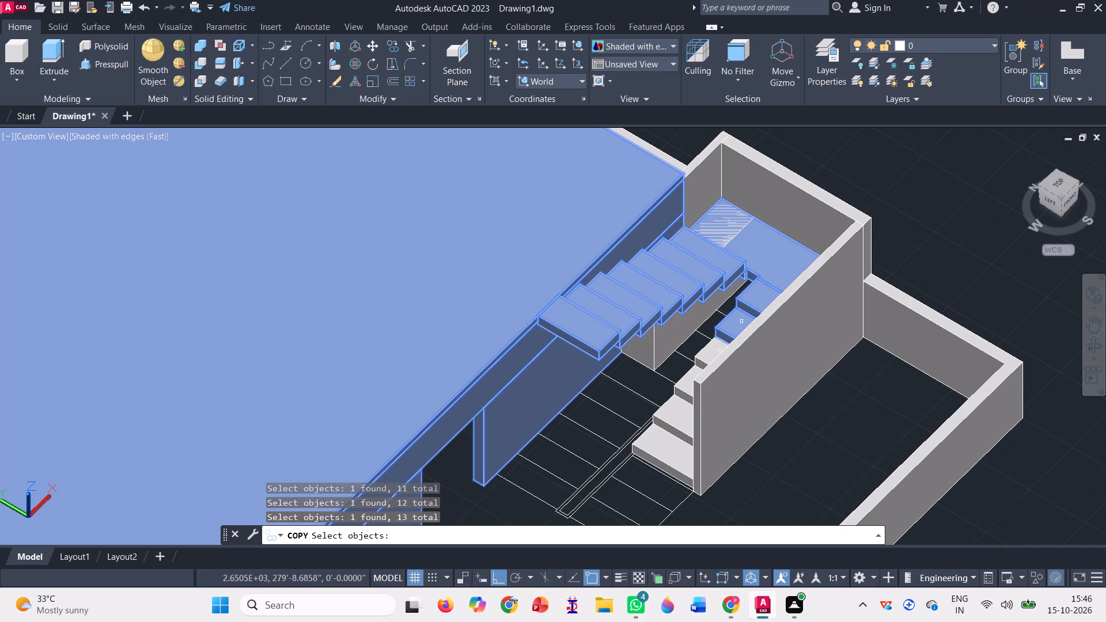
click(718, 350)
click(706, 350)
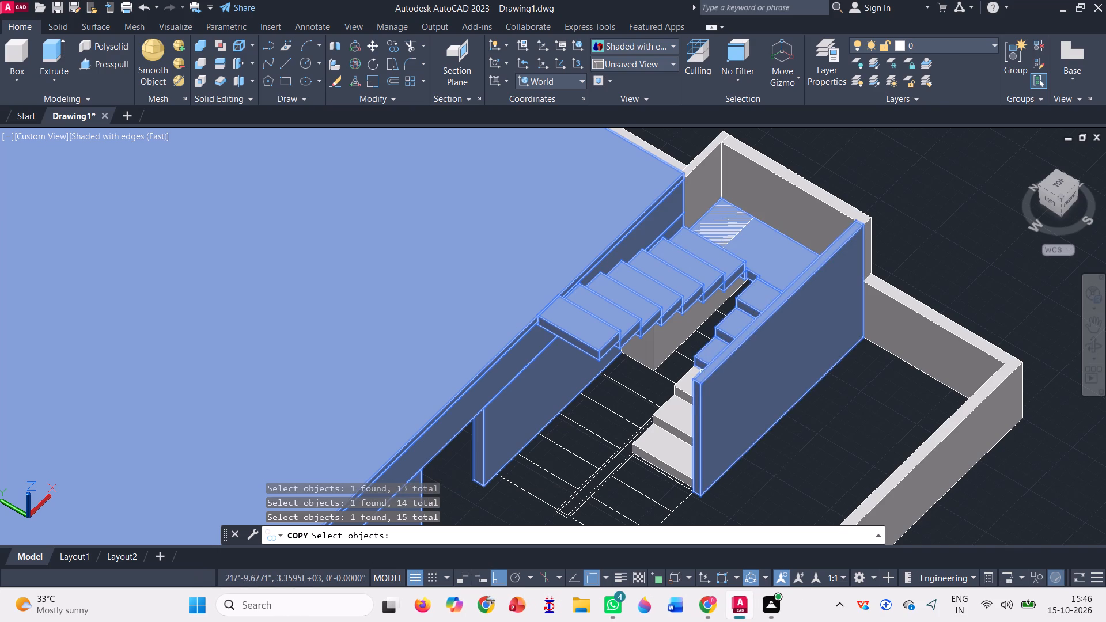
click(685, 384)
click(687, 413)
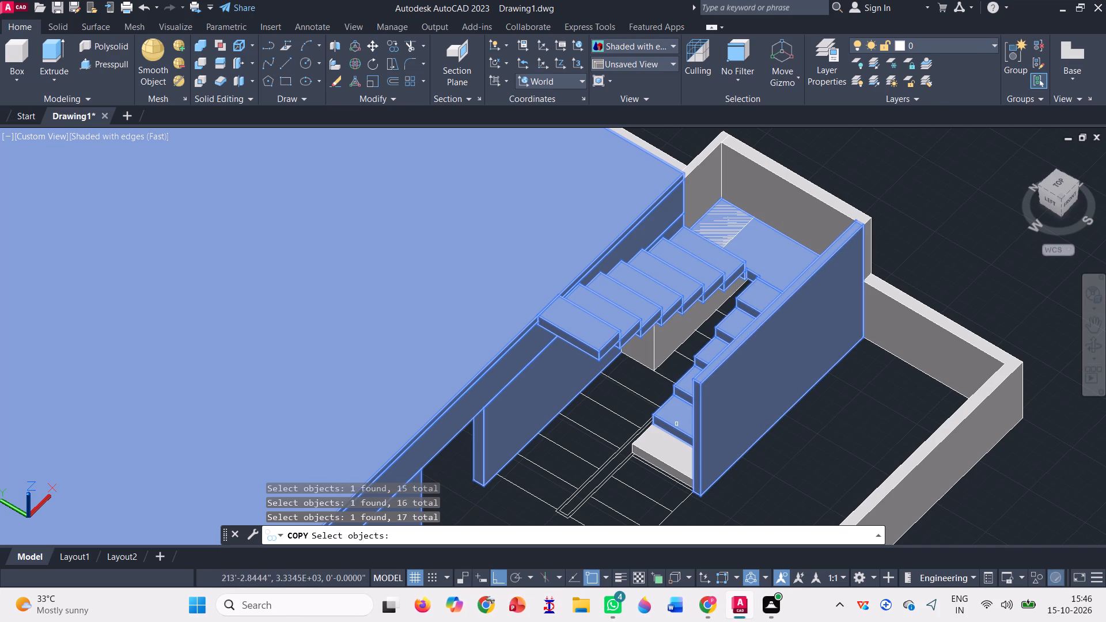
click(670, 454)
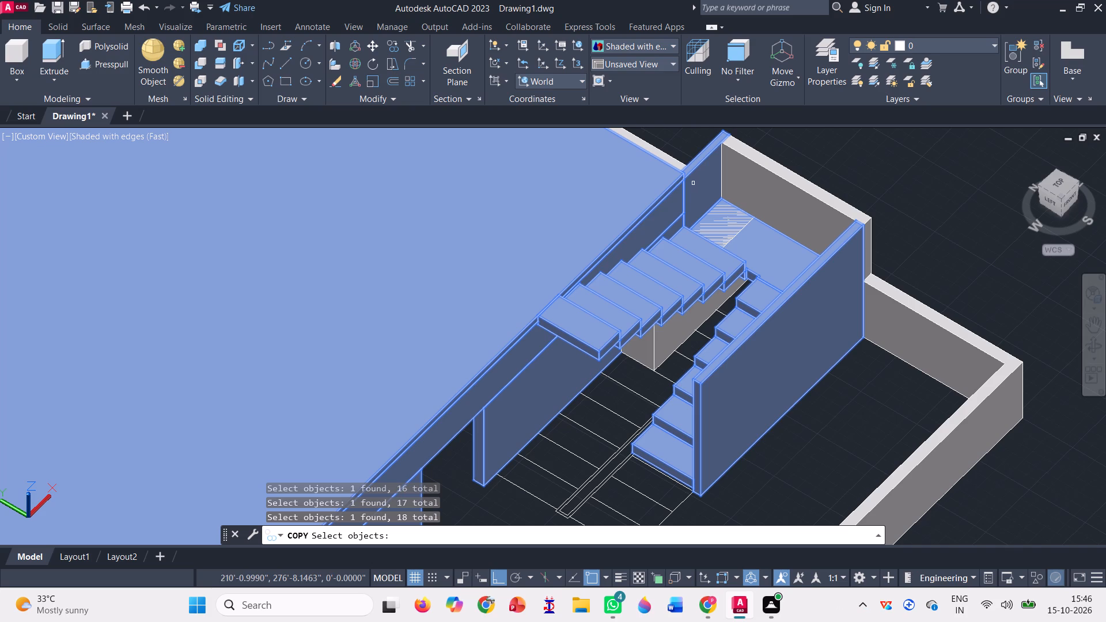
click(693, 183)
scroll(638, 316, down, 1)
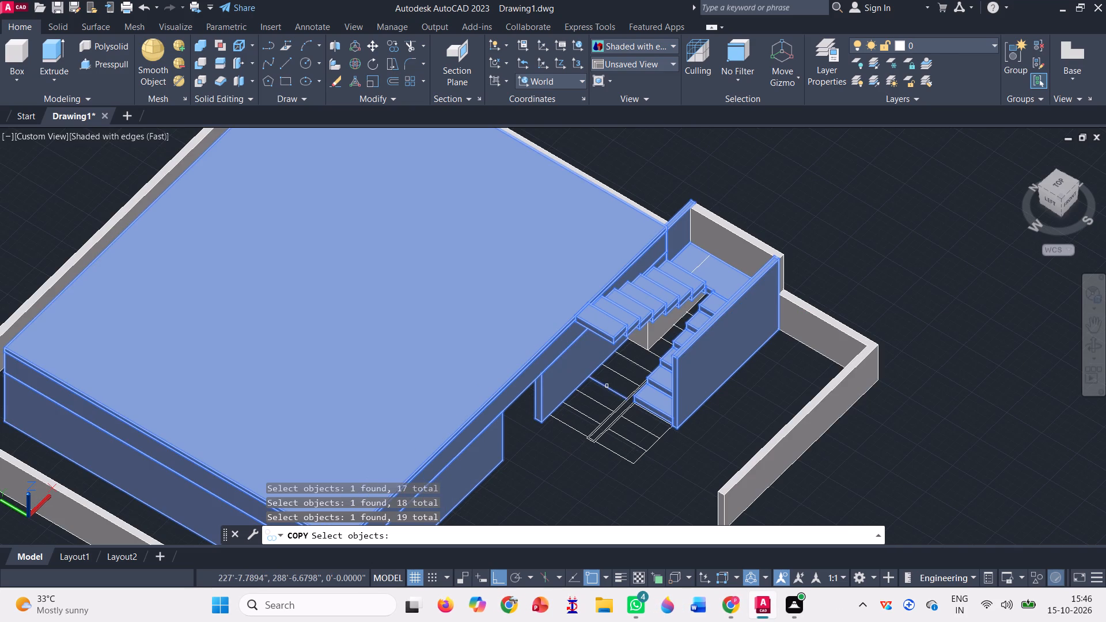
scroll(379, 257, down, 2)
scroll(401, 418, up, 3)
key(space)
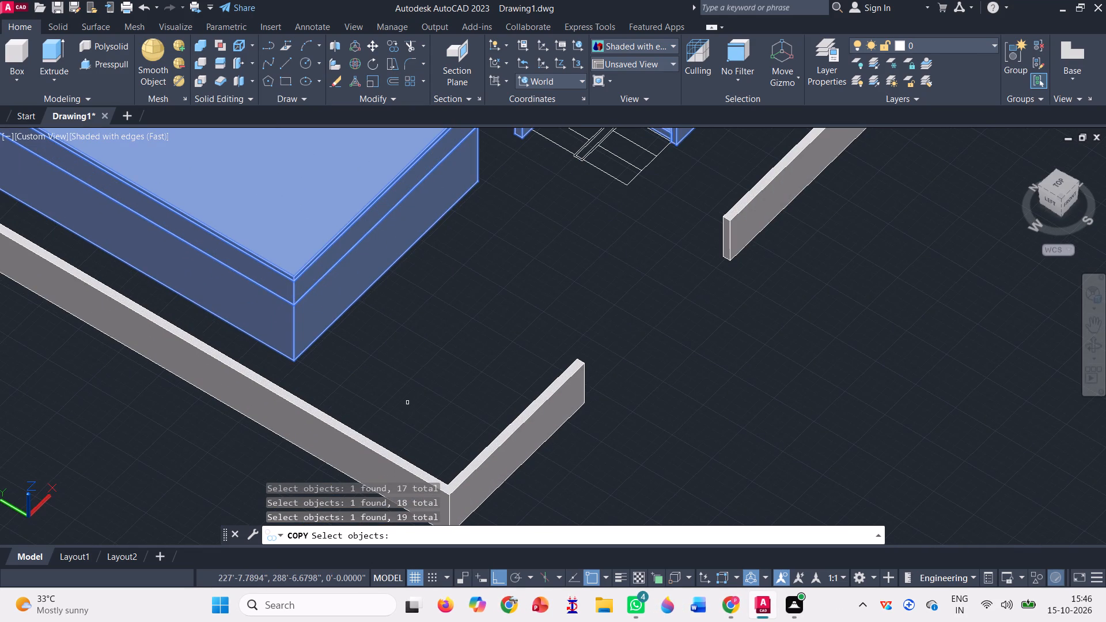
scroll(307, 359, up, 3)
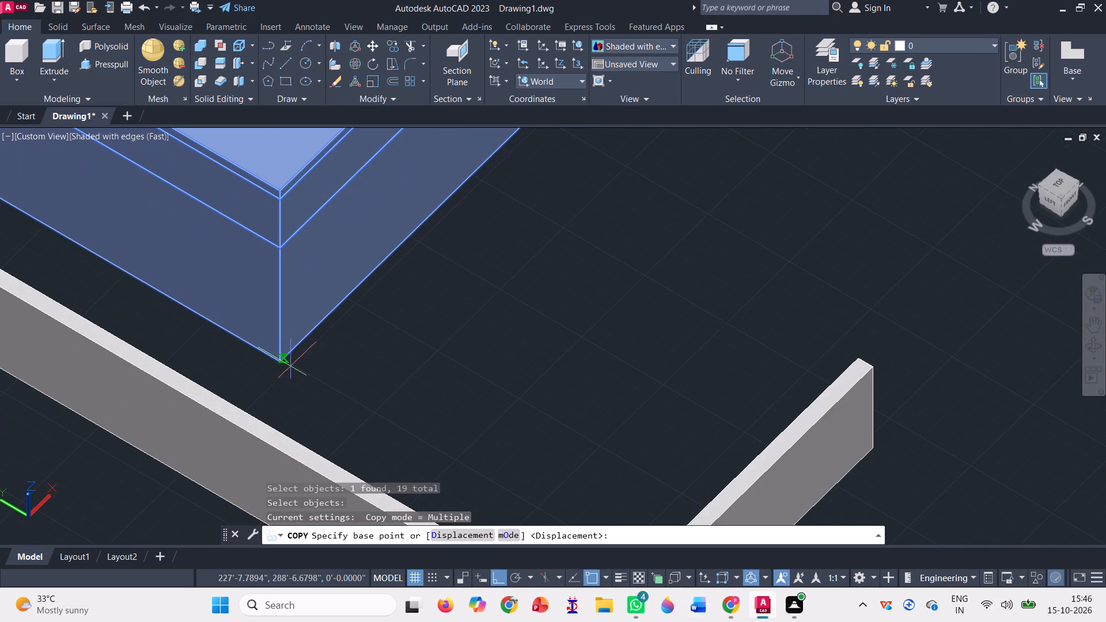
click(281, 360)
scroll(428, 419, down, 1)
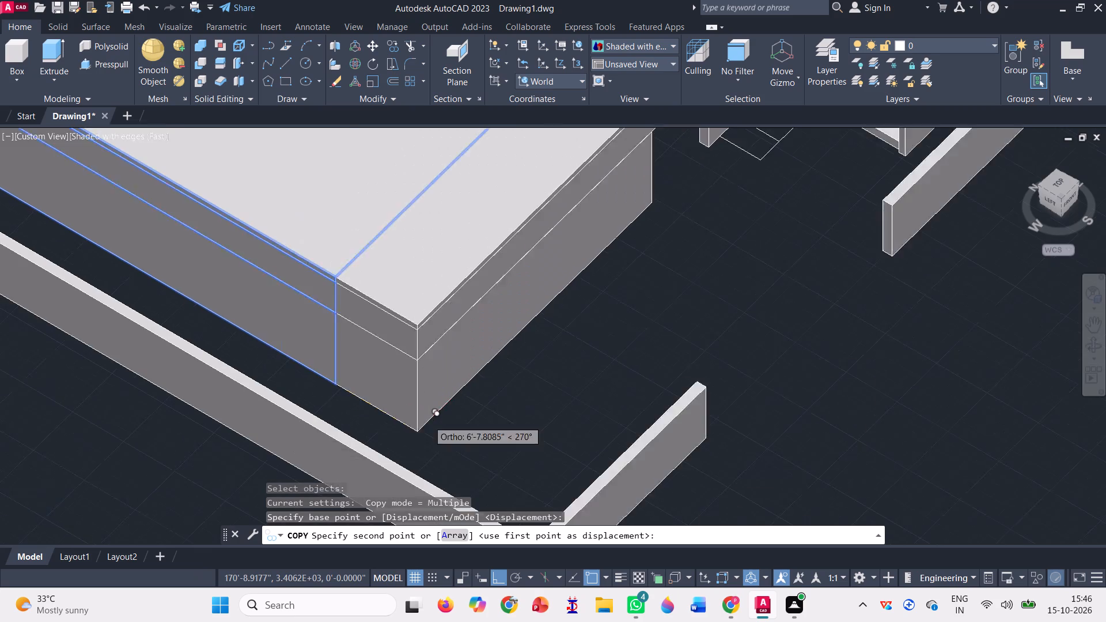
scroll(428, 419, down, 2)
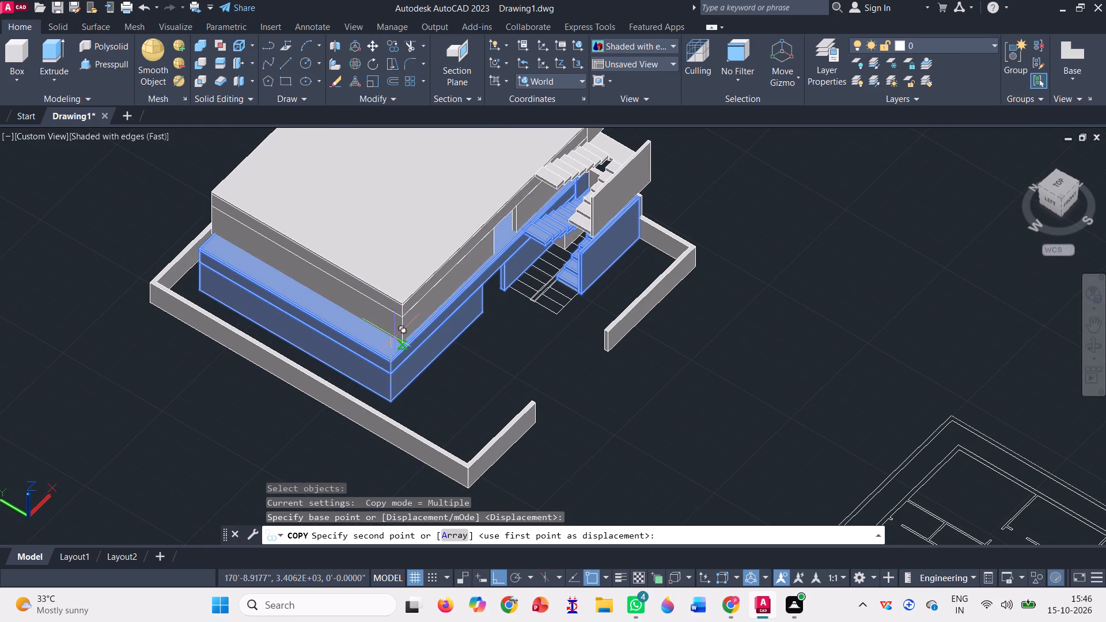
scroll(407, 421, down, 1)
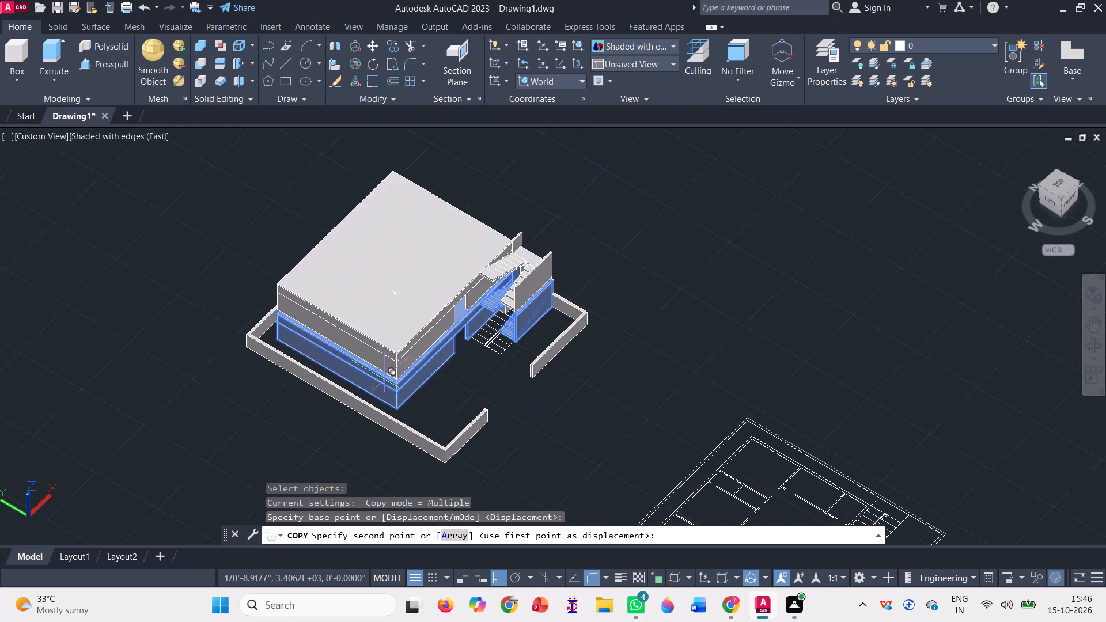
scroll(385, 377, up, 8)
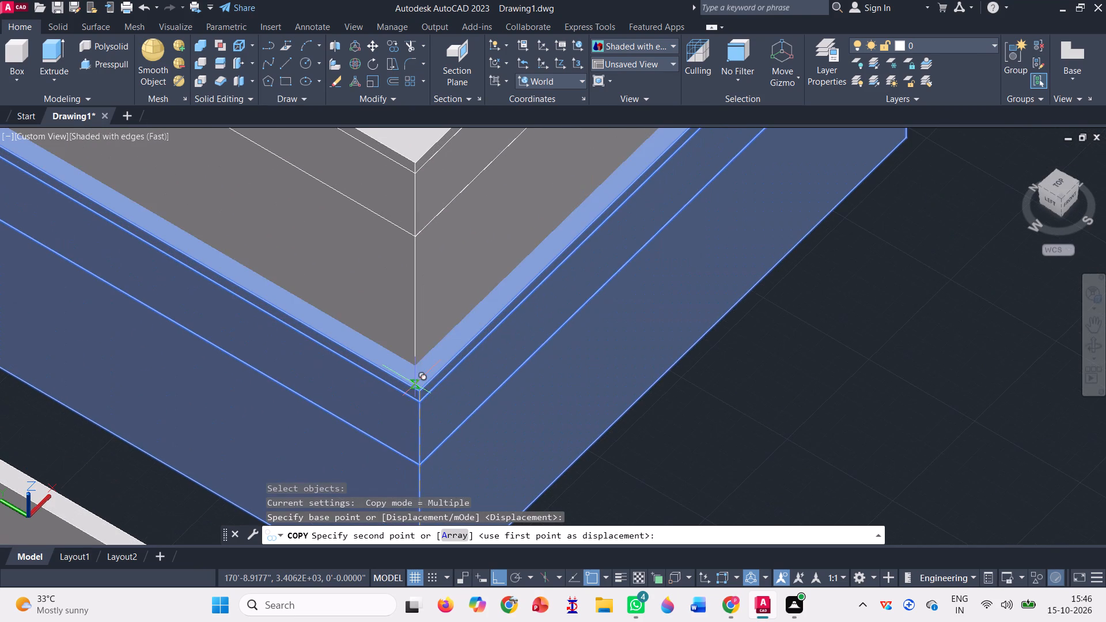
scroll(419, 369, up, 4)
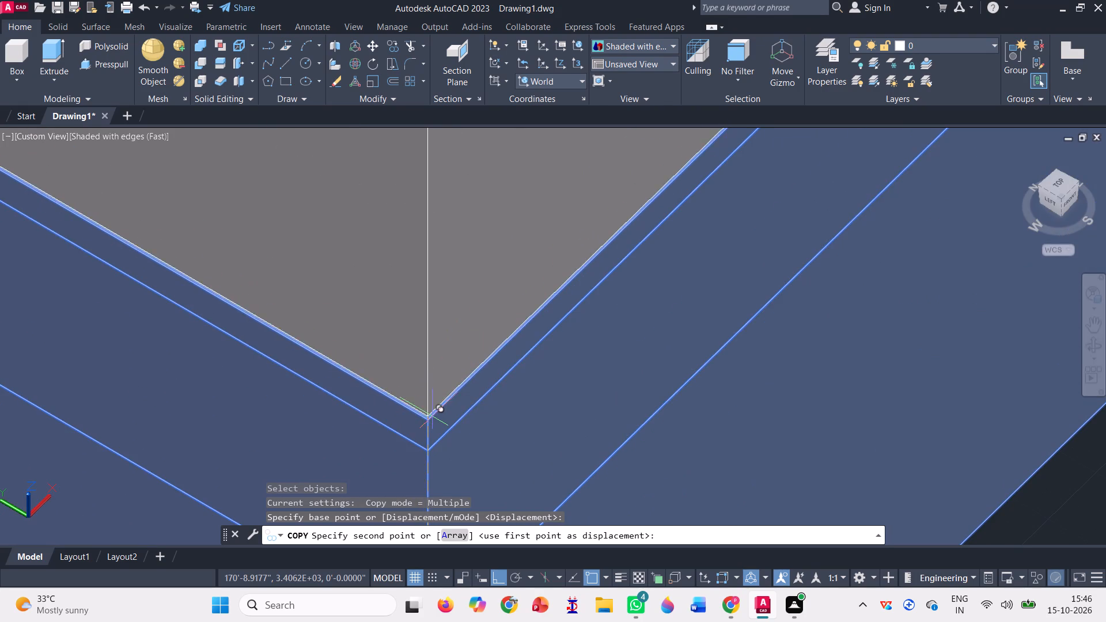
click(431, 416)
Place a second copy of the storey at 21'-0" height, on the top outer corner of the first copy's slab, and finish copying.
scroll(429, 416, down, 5)
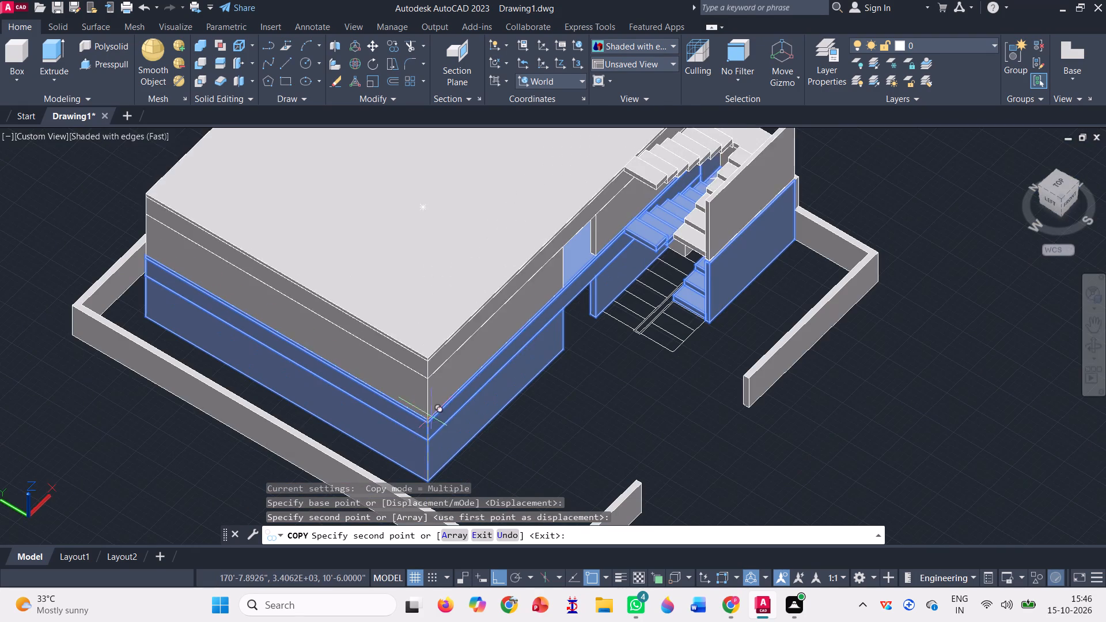
scroll(437, 329, up, 3)
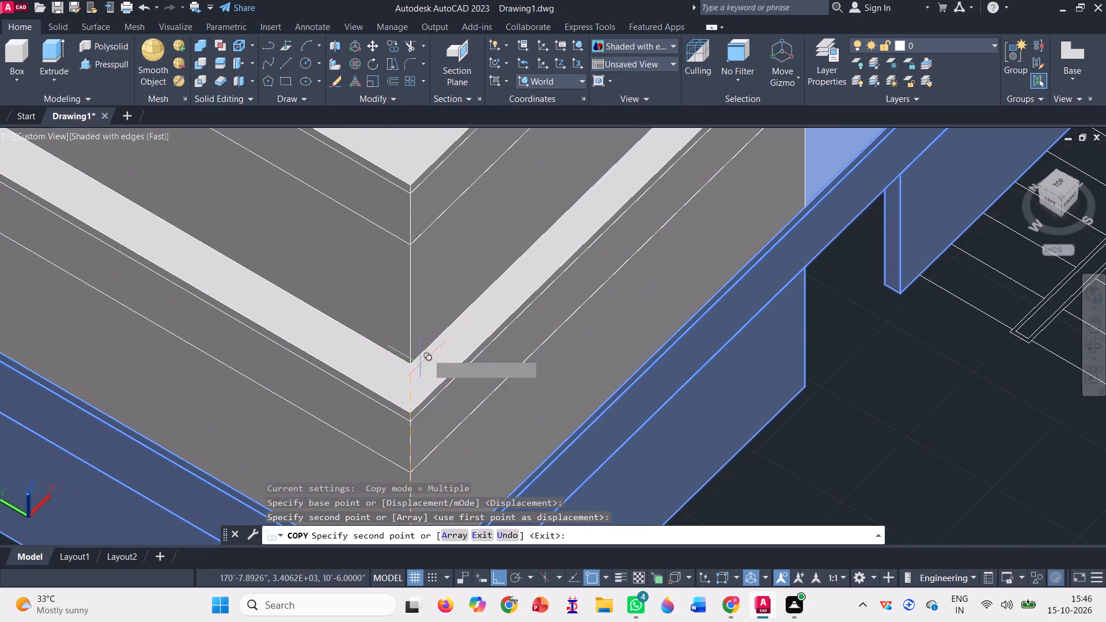
click(410, 411)
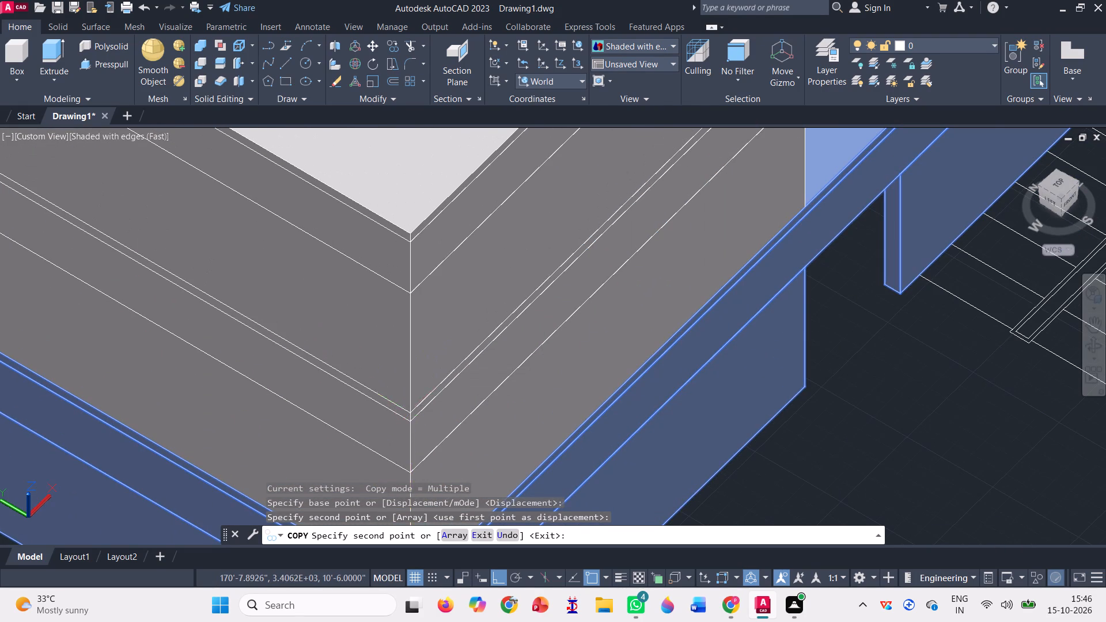
scroll(375, 358, down, 1)
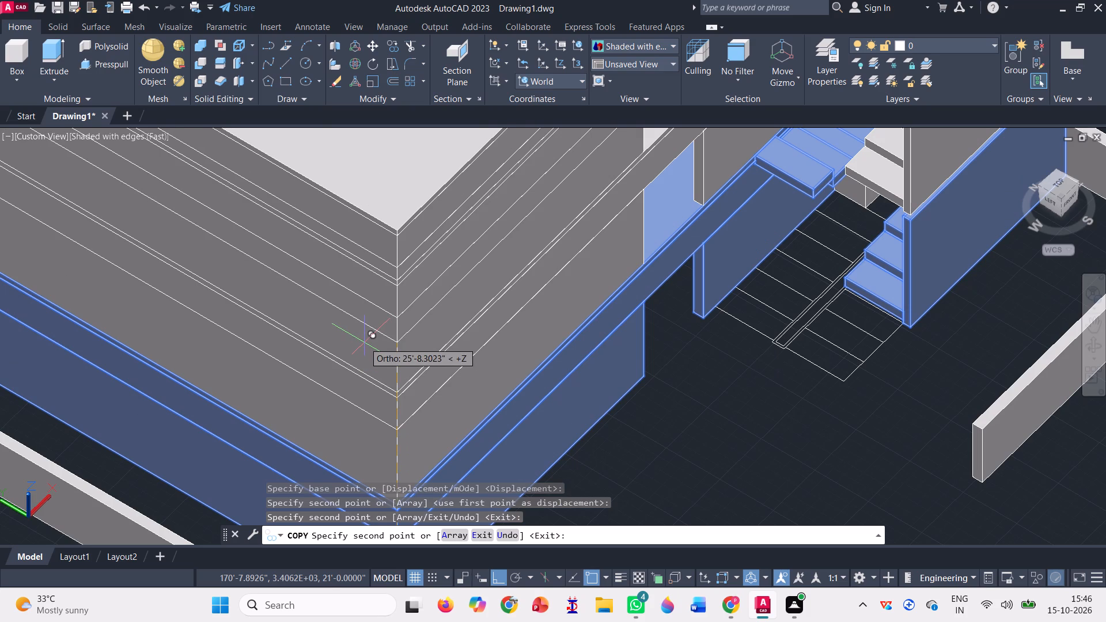
scroll(413, 365, down, 1)
scroll(300, 439, down, 1)
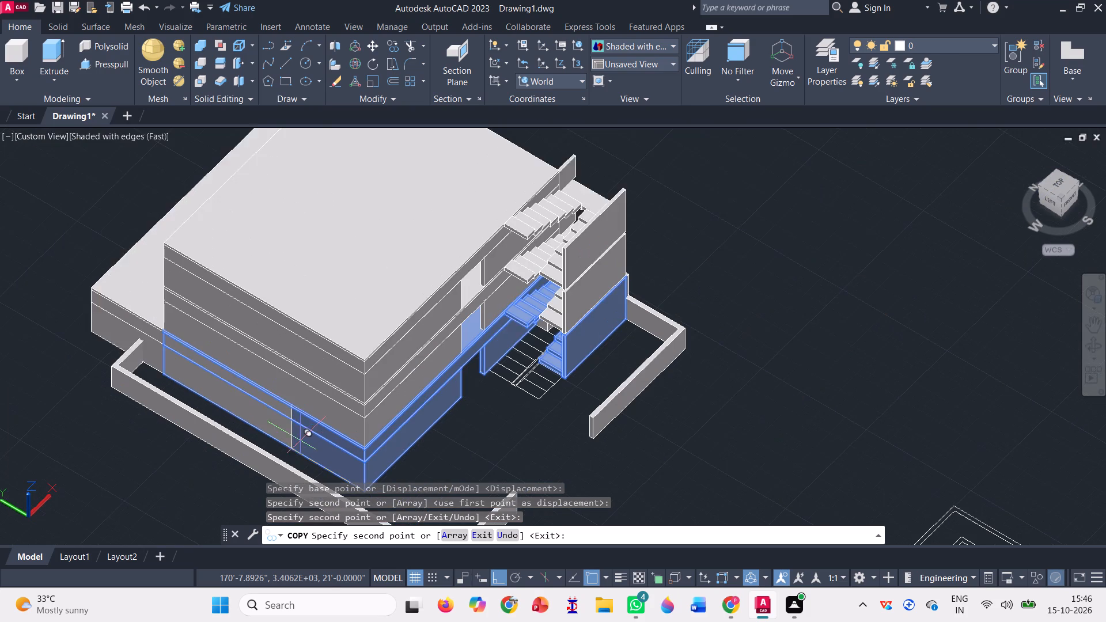
scroll(696, 367, down, 1)
key(Escape)
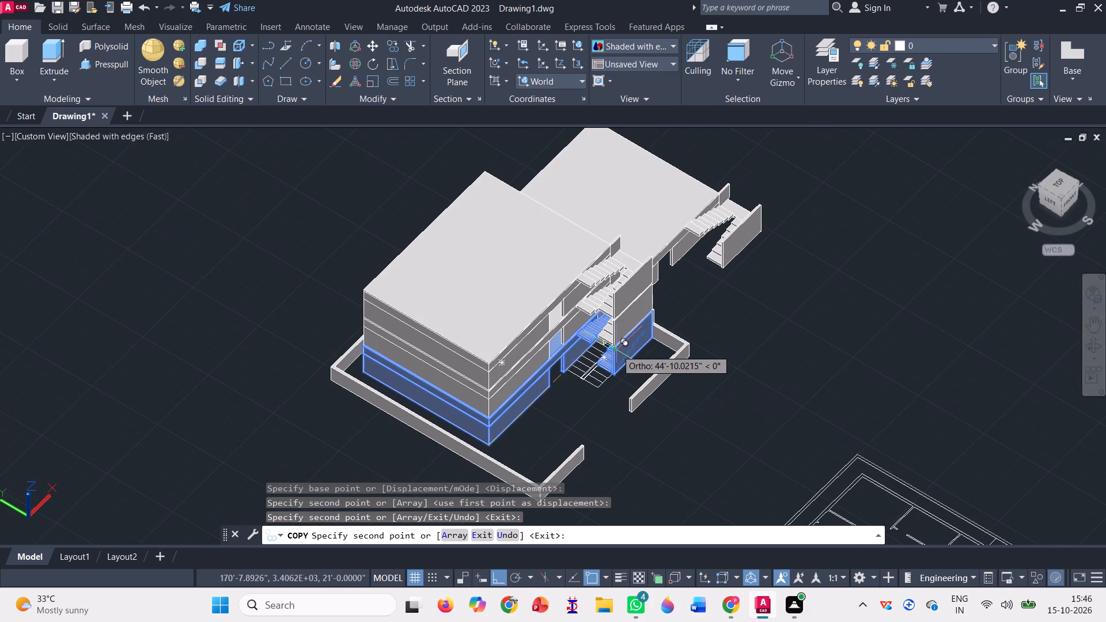
Presspull the front edge of the slab above the second storey outward to the outer face of the staircase side wall.
scroll(572, 221, up, 1)
scroll(643, 344, up, 2)
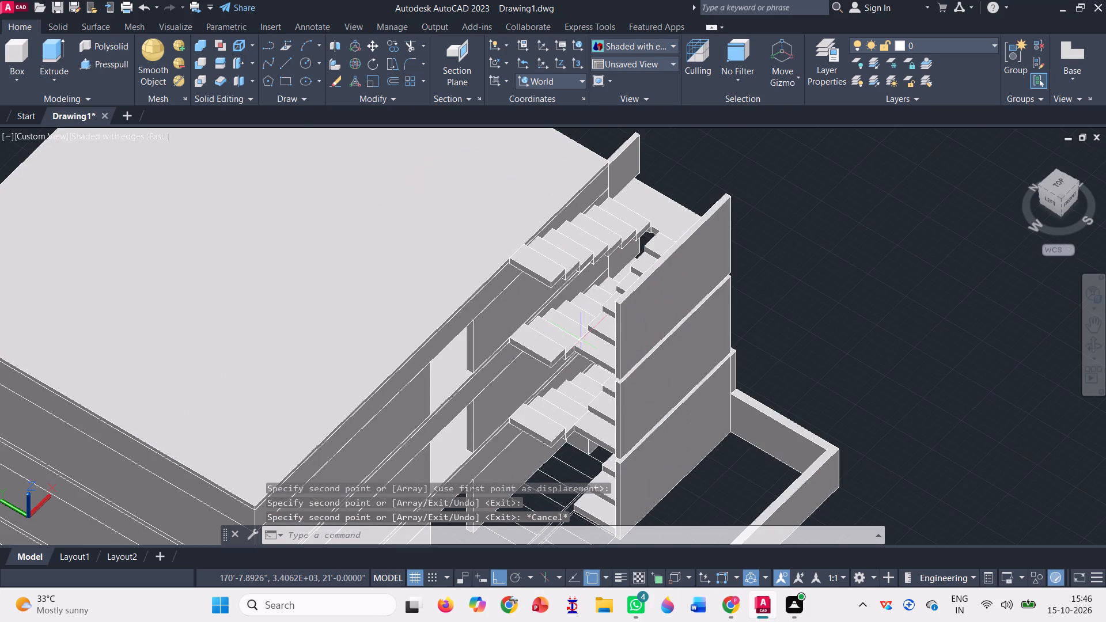
scroll(514, 325, down, 1)
scroll(441, 318, down, 1)
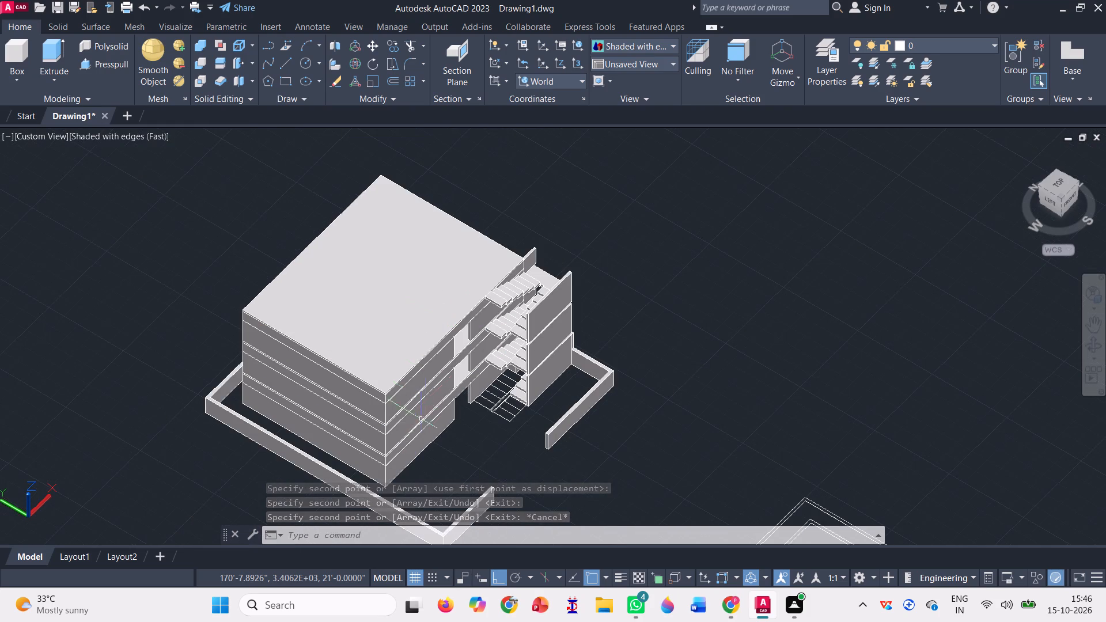
click(111, 65)
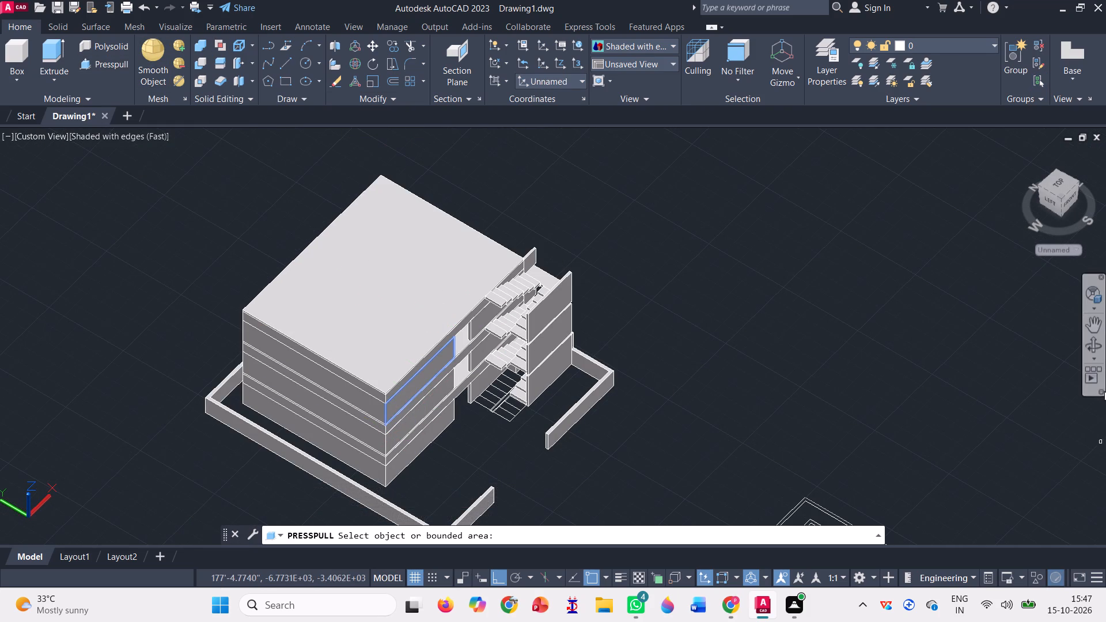
click(1085, 340)
drag(574, 438, 566, 400)
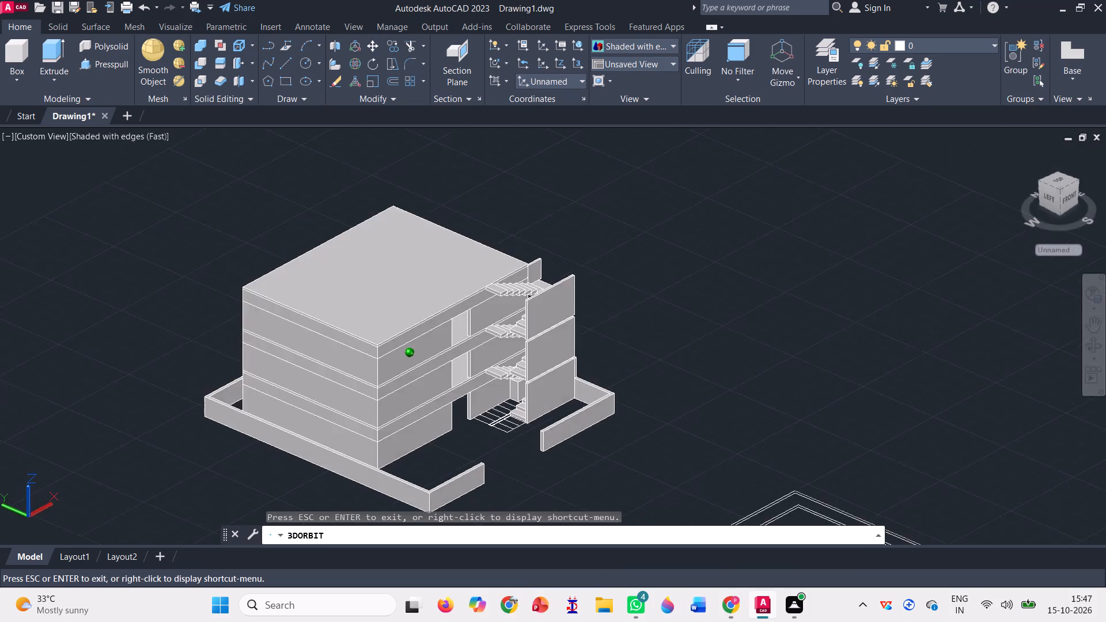
drag(566, 400, 575, 381)
scroll(418, 343, up, 3)
key(Escape)
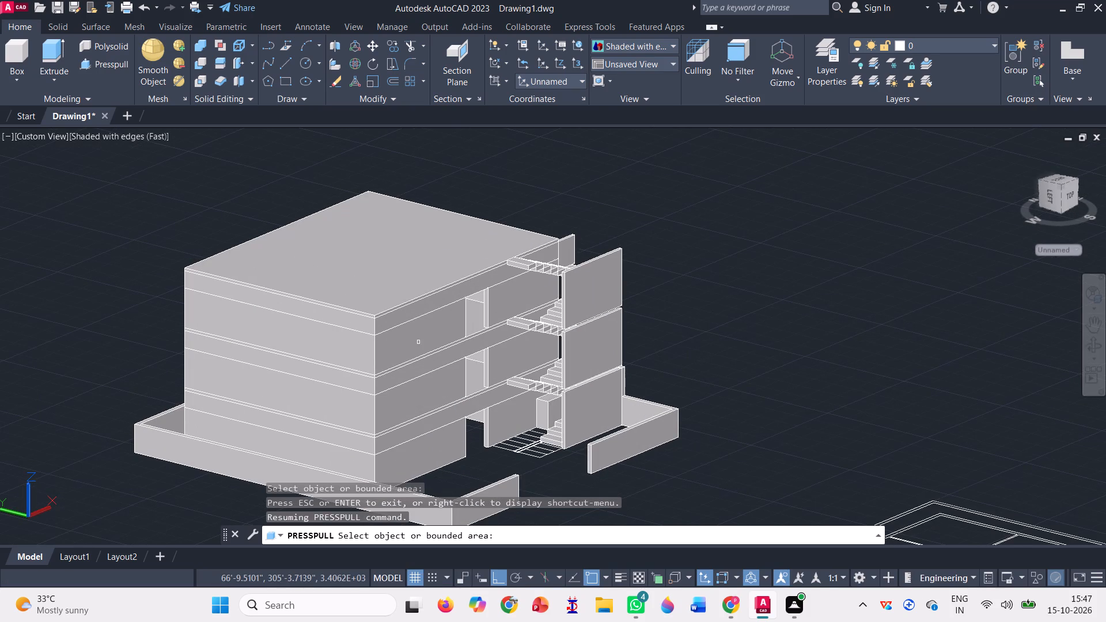
scroll(479, 333, up, 4)
click(494, 327)
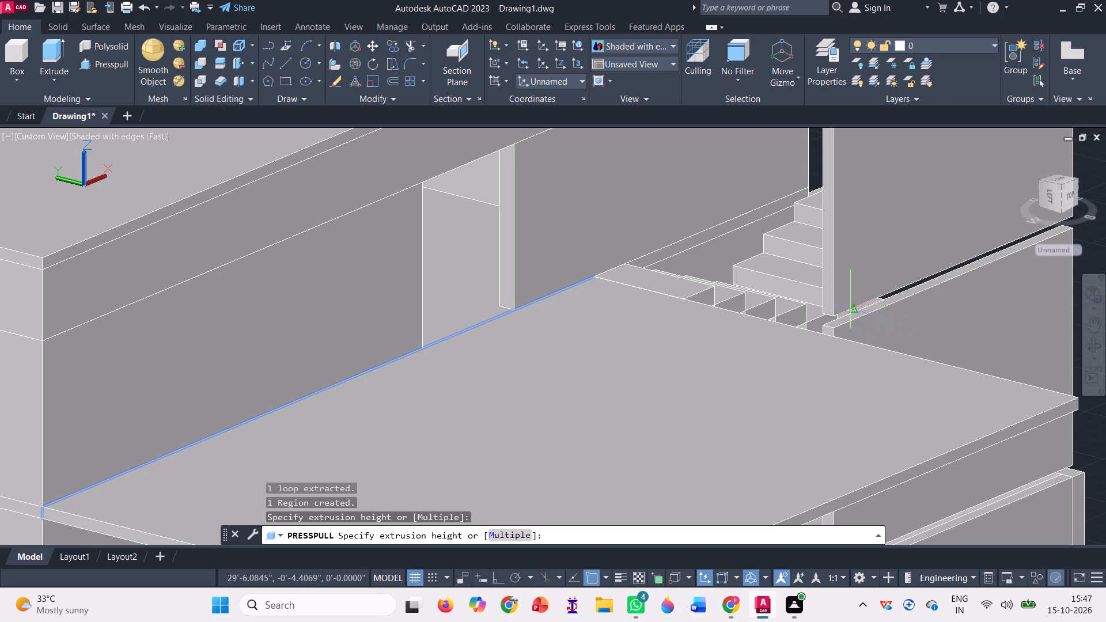
scroll(828, 314, up, 2)
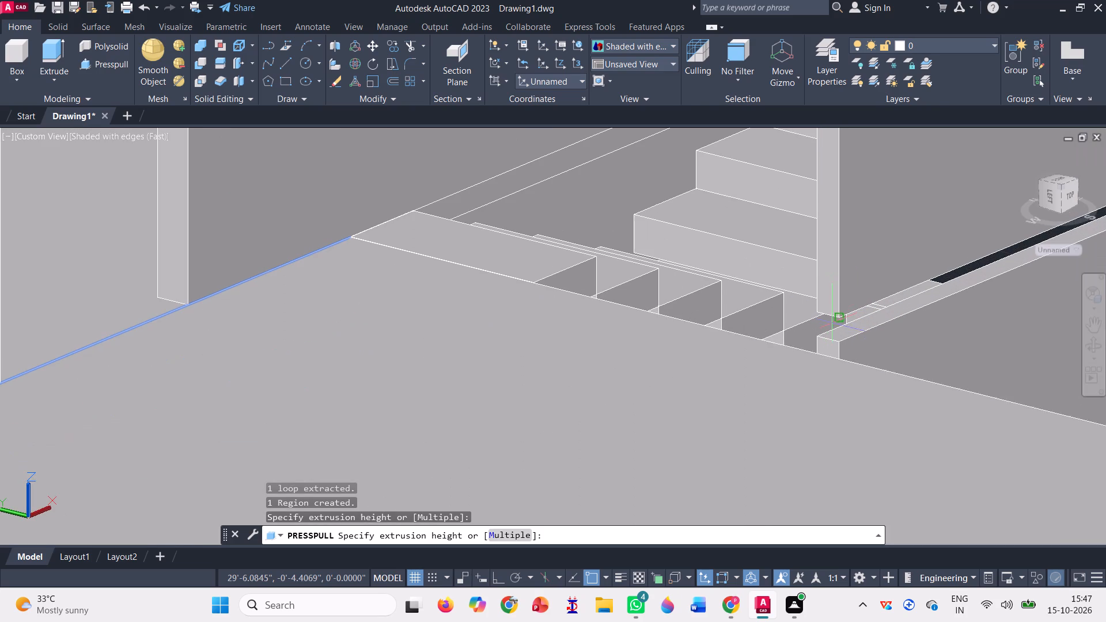
click(840, 343)
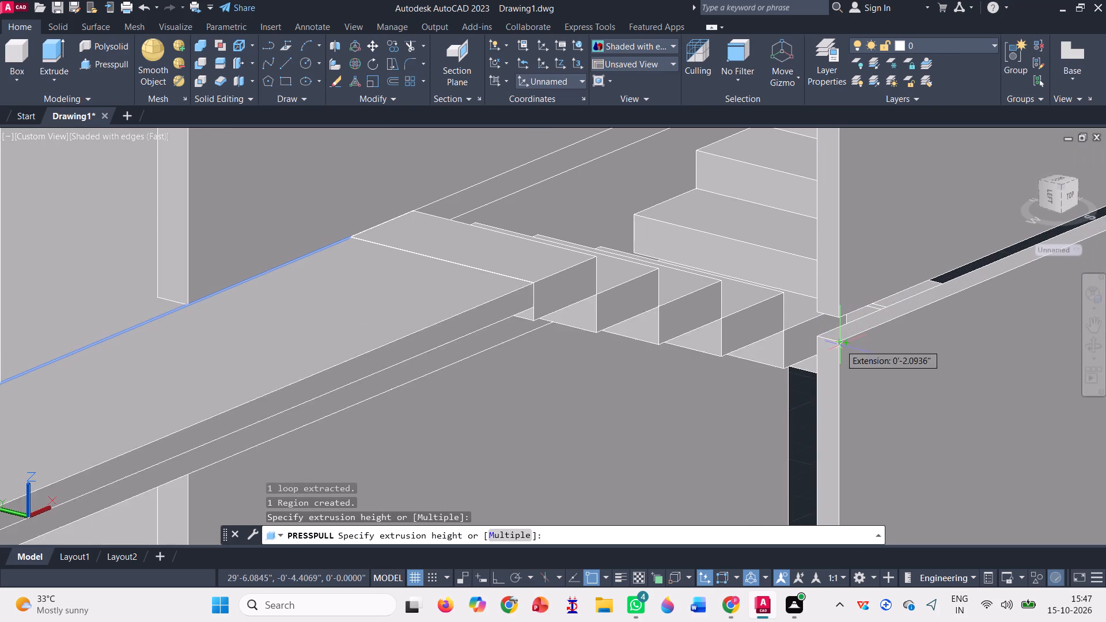
Presspull the front edge of the slab above the ground storey outward to the top corner of the staircase side wall.
scroll(629, 321, down, 4)
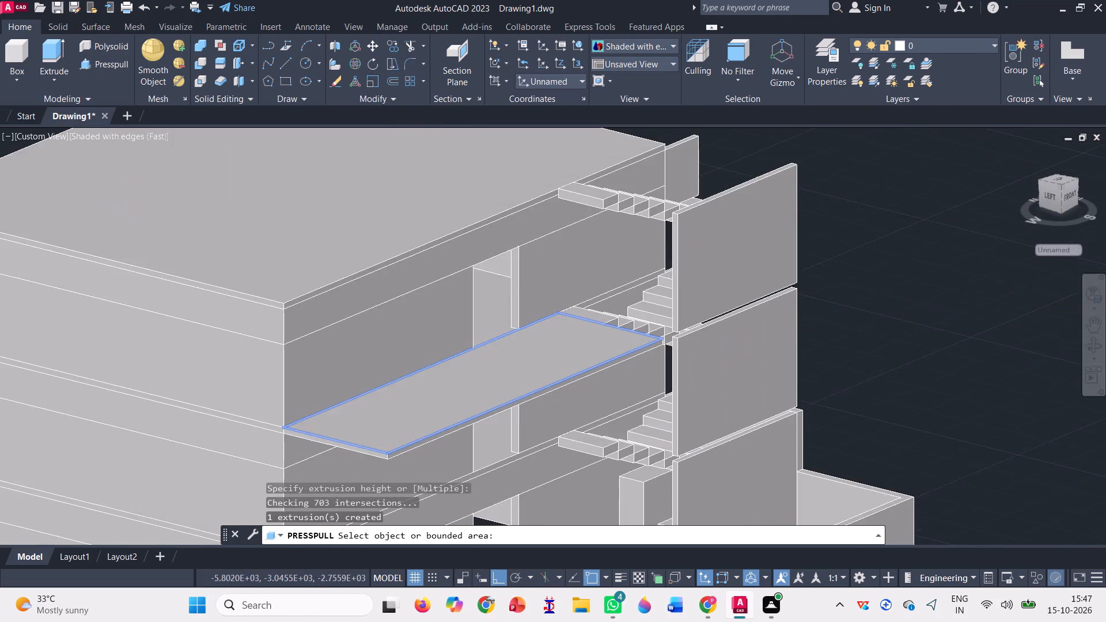
scroll(491, 441, up, 3)
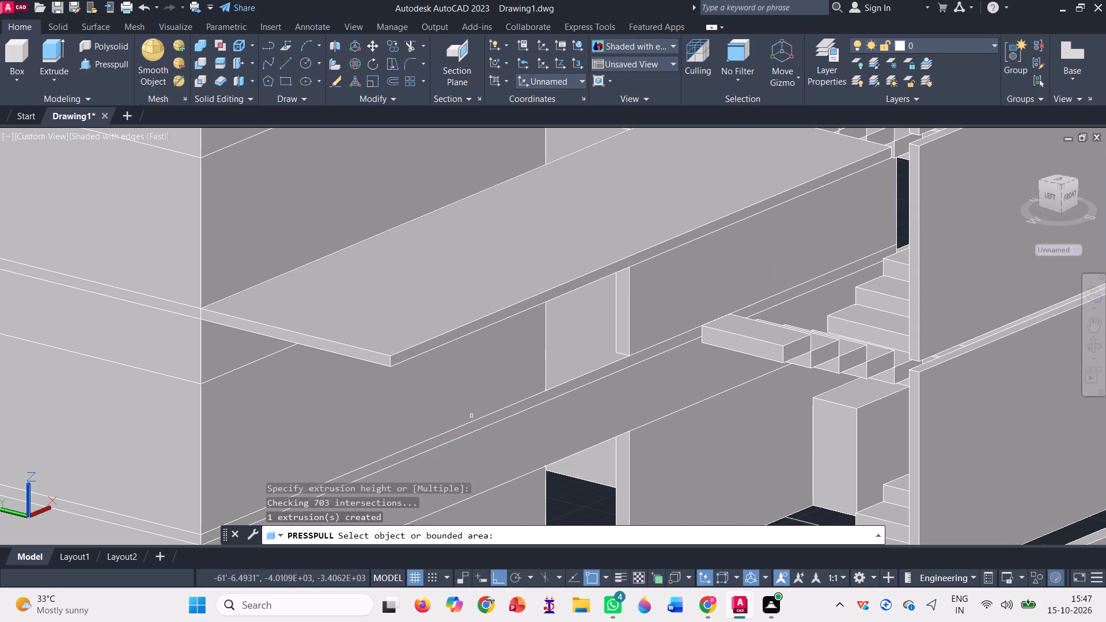
click(480, 424)
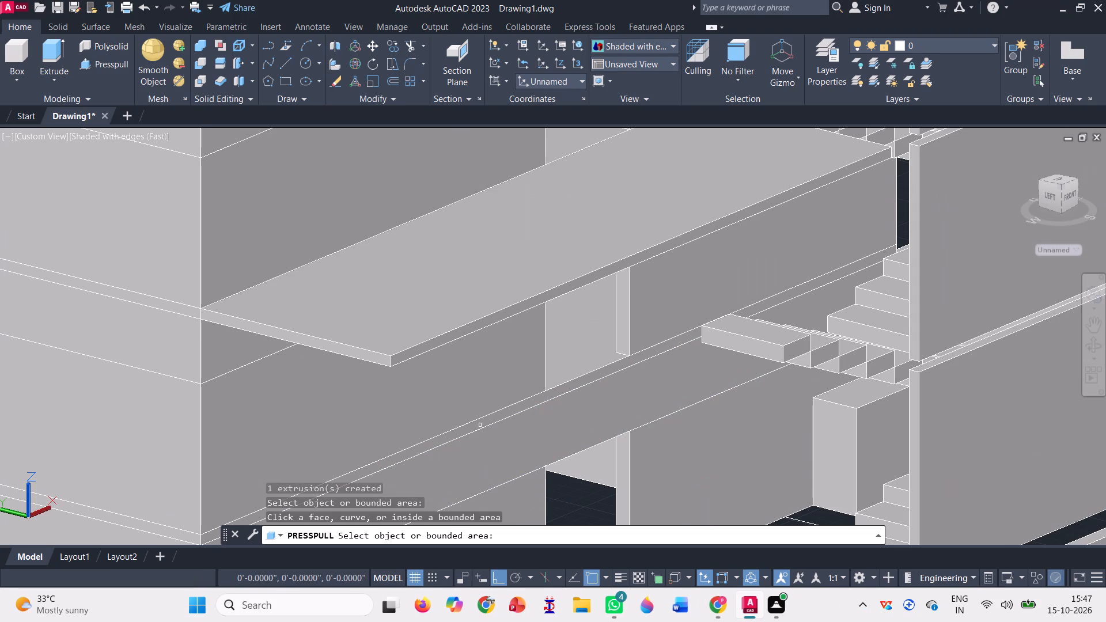
scroll(475, 416, down, 1)
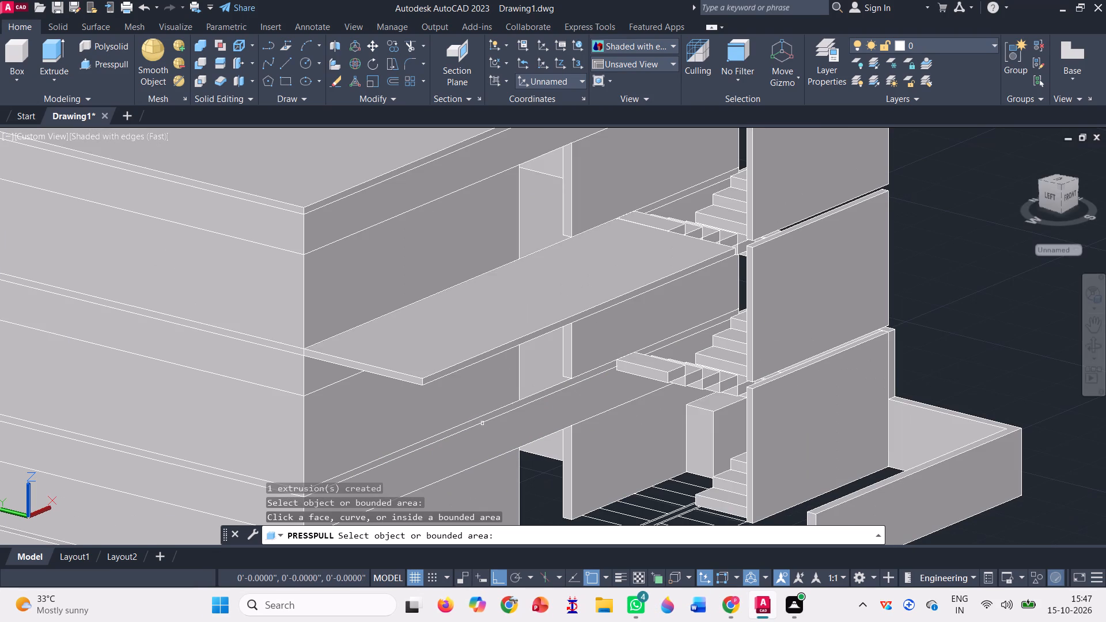
scroll(554, 360, down, 1)
scroll(516, 401, up, 2)
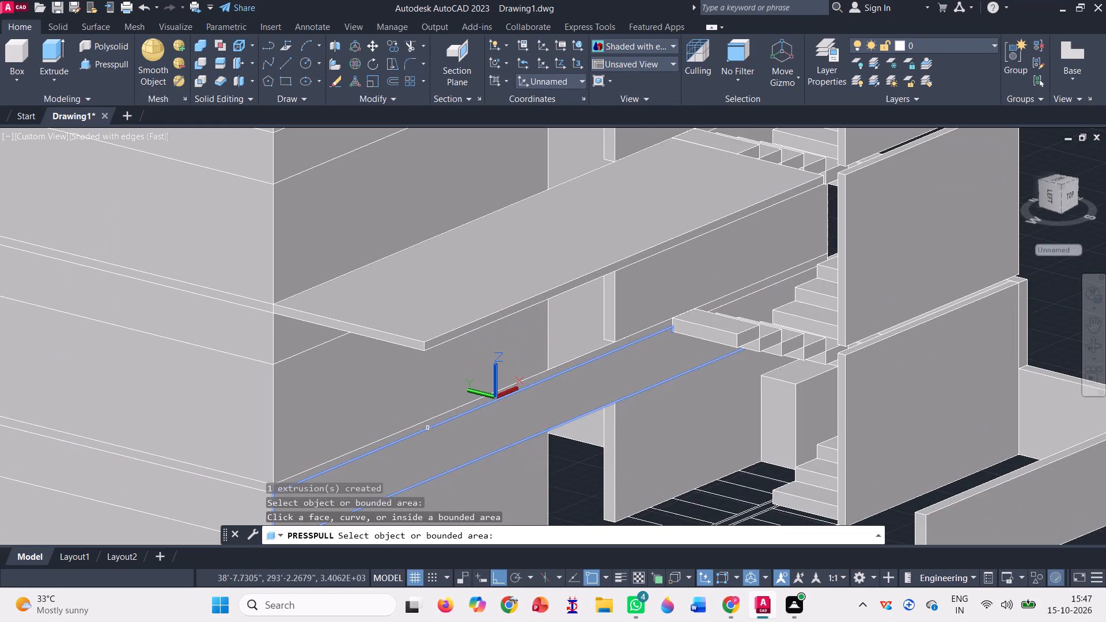
click(425, 425)
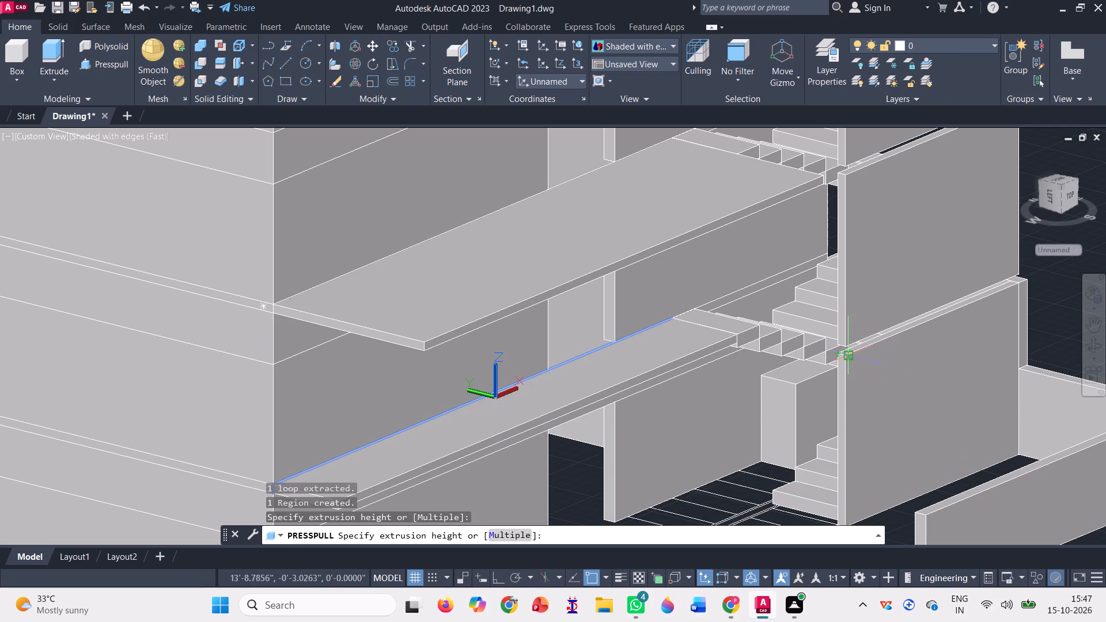
click(847, 352)
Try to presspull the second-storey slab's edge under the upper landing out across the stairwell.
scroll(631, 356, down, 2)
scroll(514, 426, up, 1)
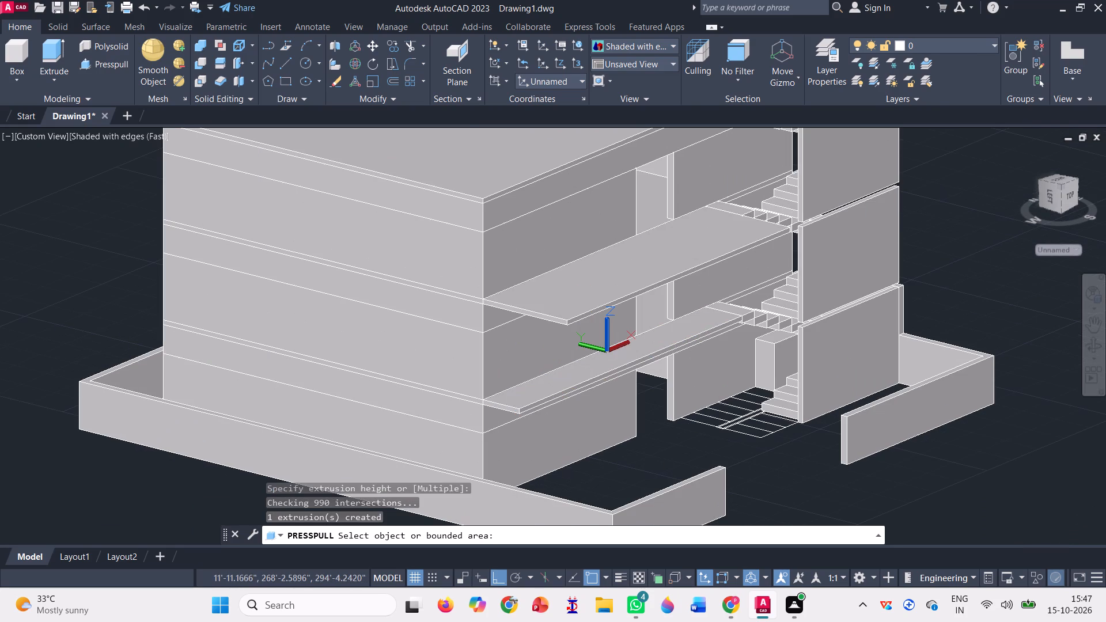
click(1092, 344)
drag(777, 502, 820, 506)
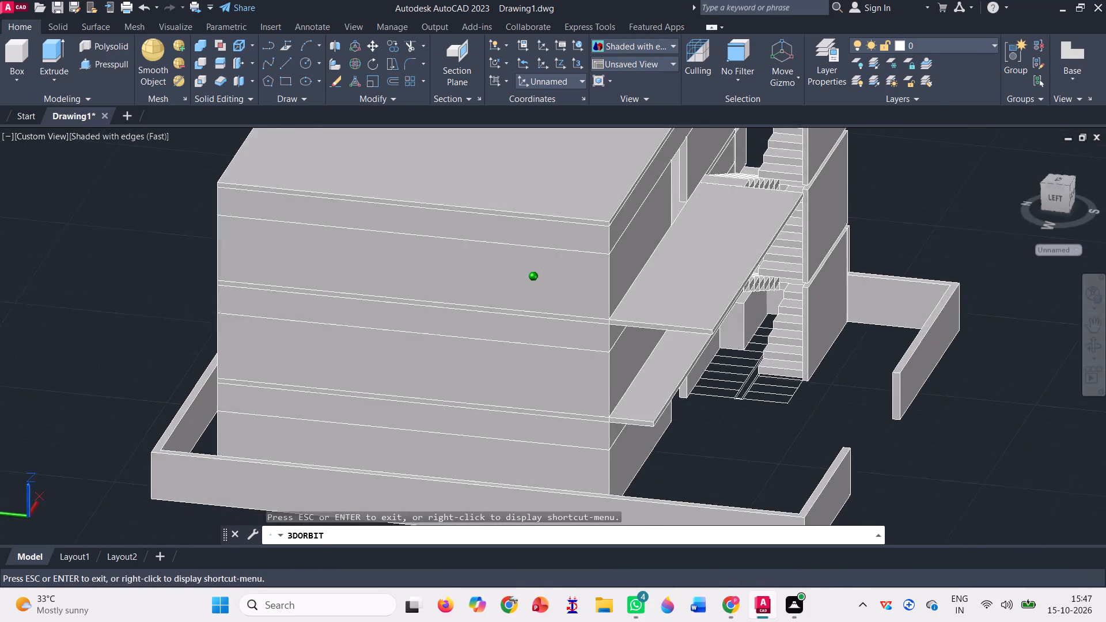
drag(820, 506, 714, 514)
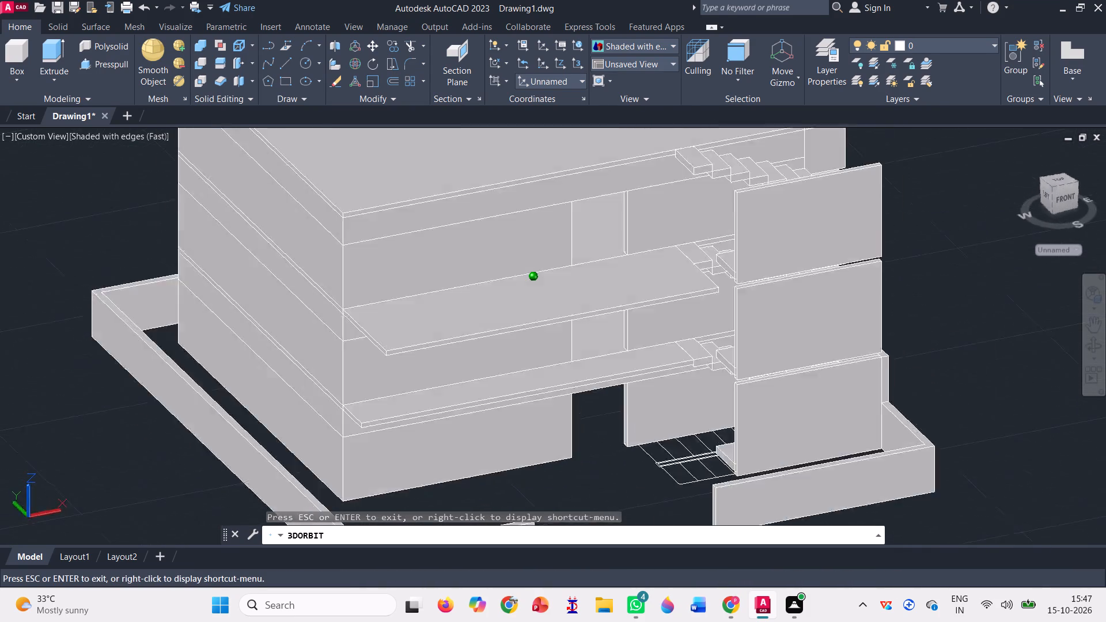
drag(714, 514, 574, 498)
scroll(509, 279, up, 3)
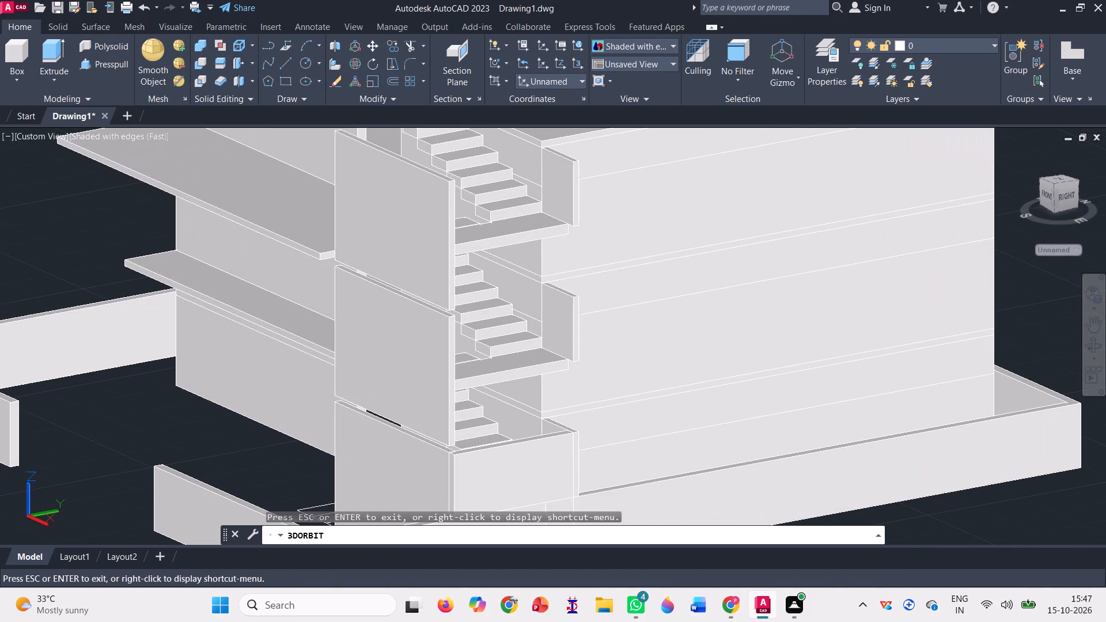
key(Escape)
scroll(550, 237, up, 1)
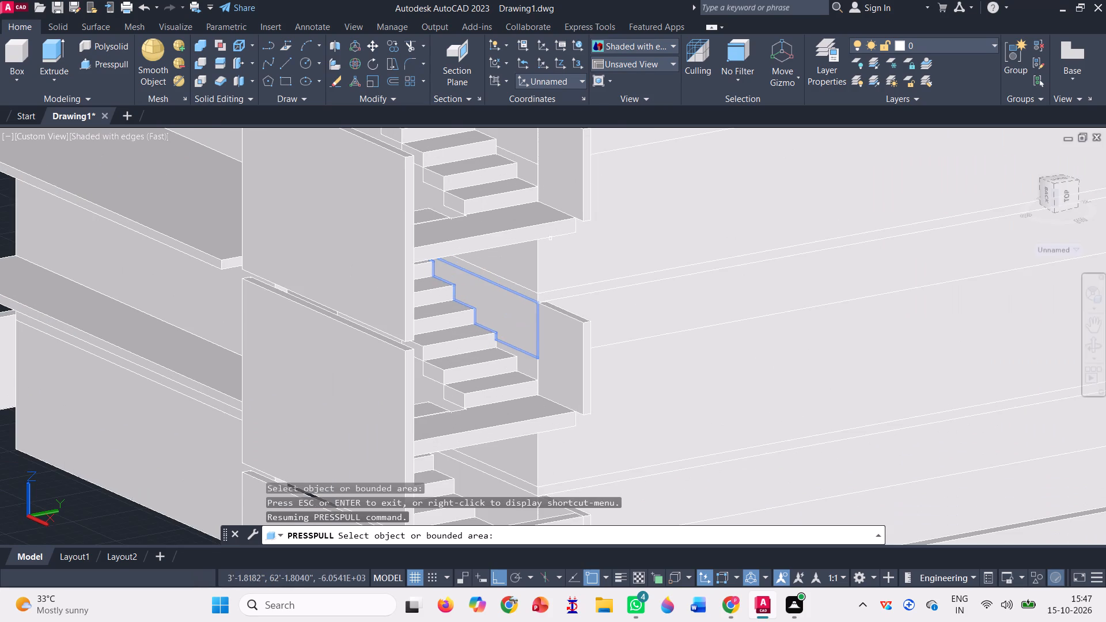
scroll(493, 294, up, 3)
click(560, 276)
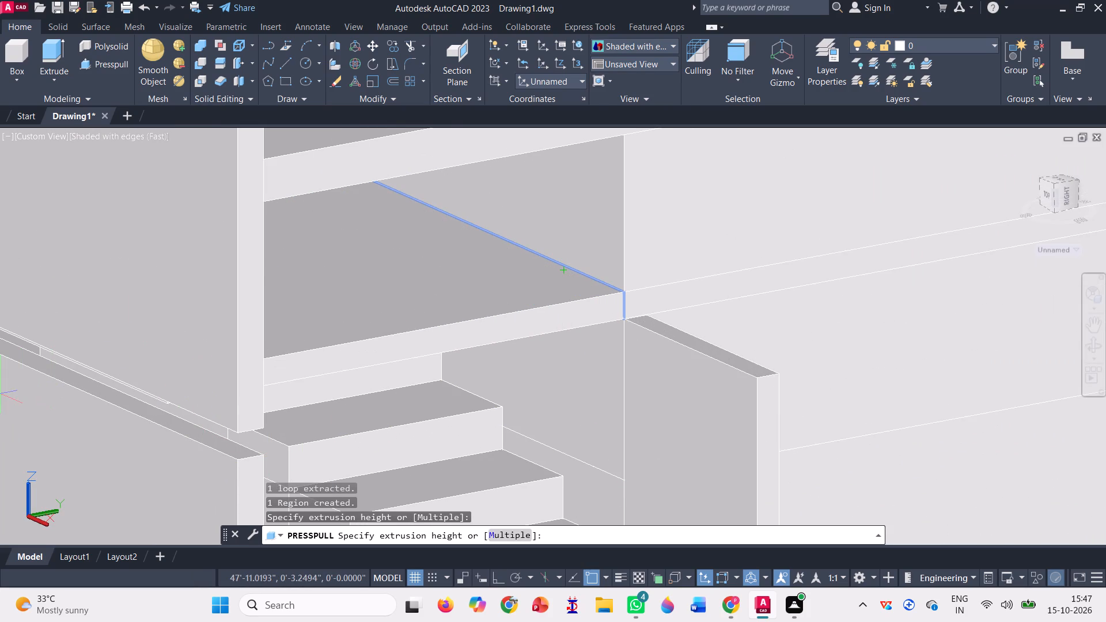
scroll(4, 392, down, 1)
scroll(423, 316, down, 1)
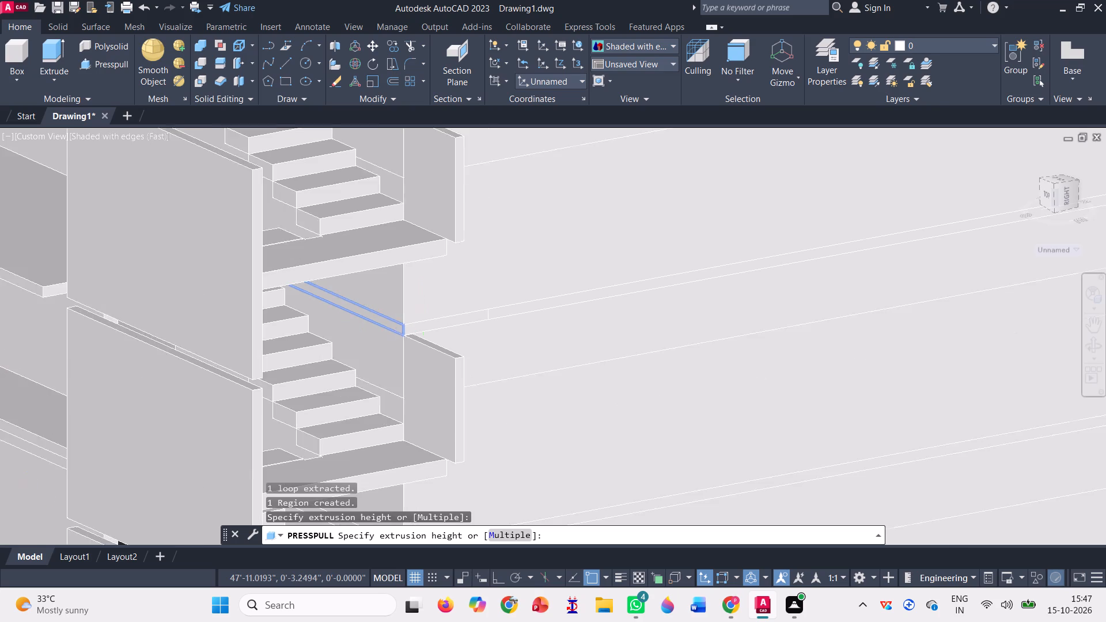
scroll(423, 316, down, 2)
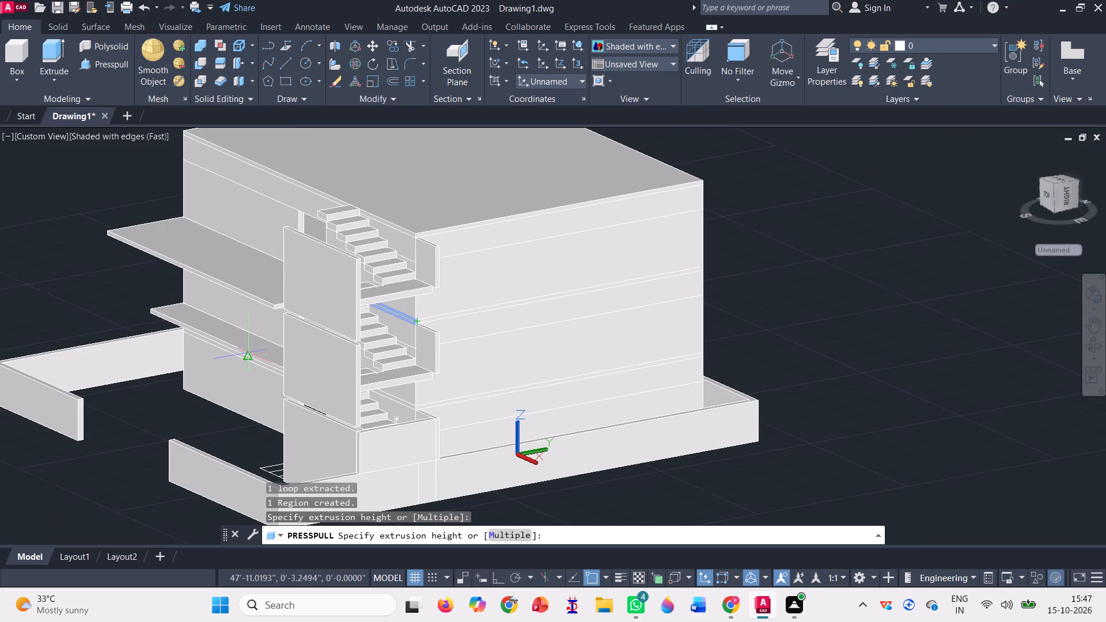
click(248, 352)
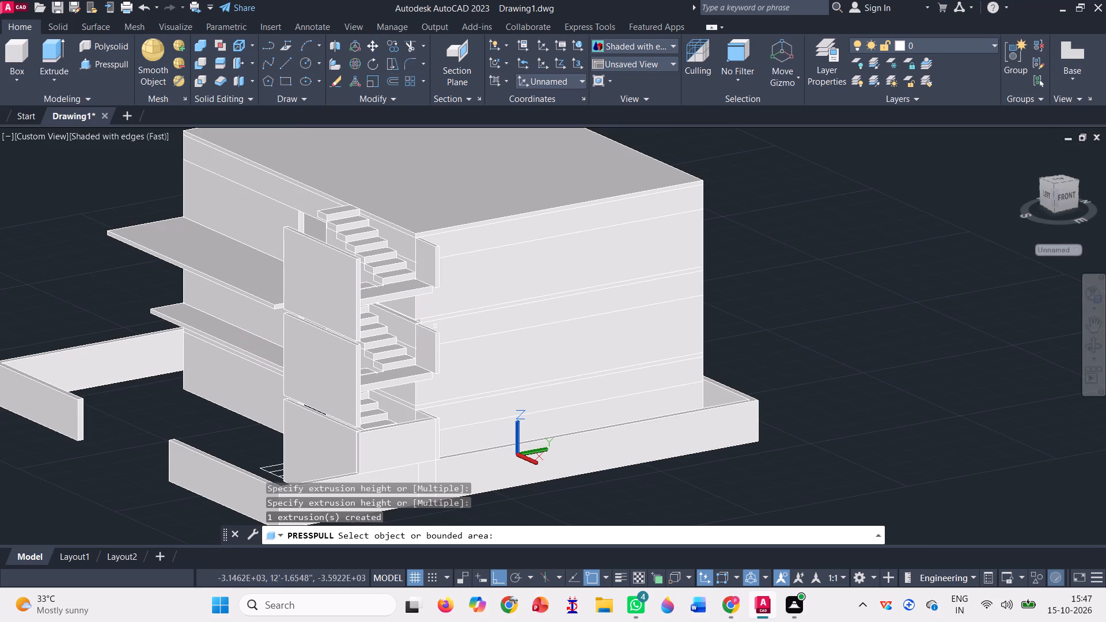
Presspull the recessed edge of the second-storey slab under the upper landing across the stairwell to the staircase's outer side wall.
scroll(451, 270, up, 3)
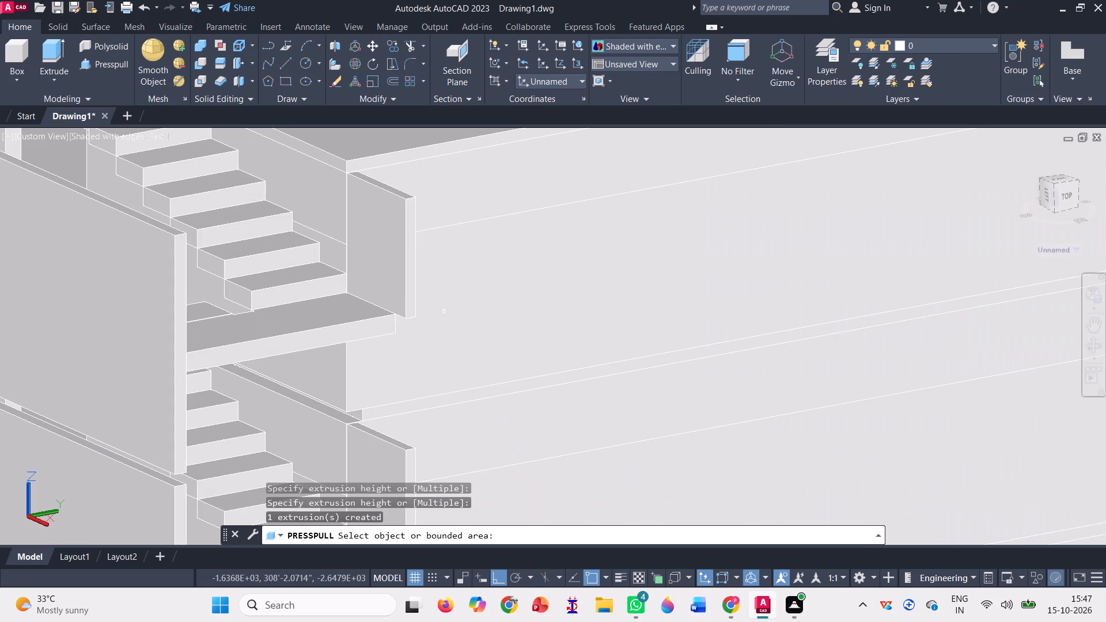
scroll(374, 346, up, 3)
scroll(419, 328, down, 5)
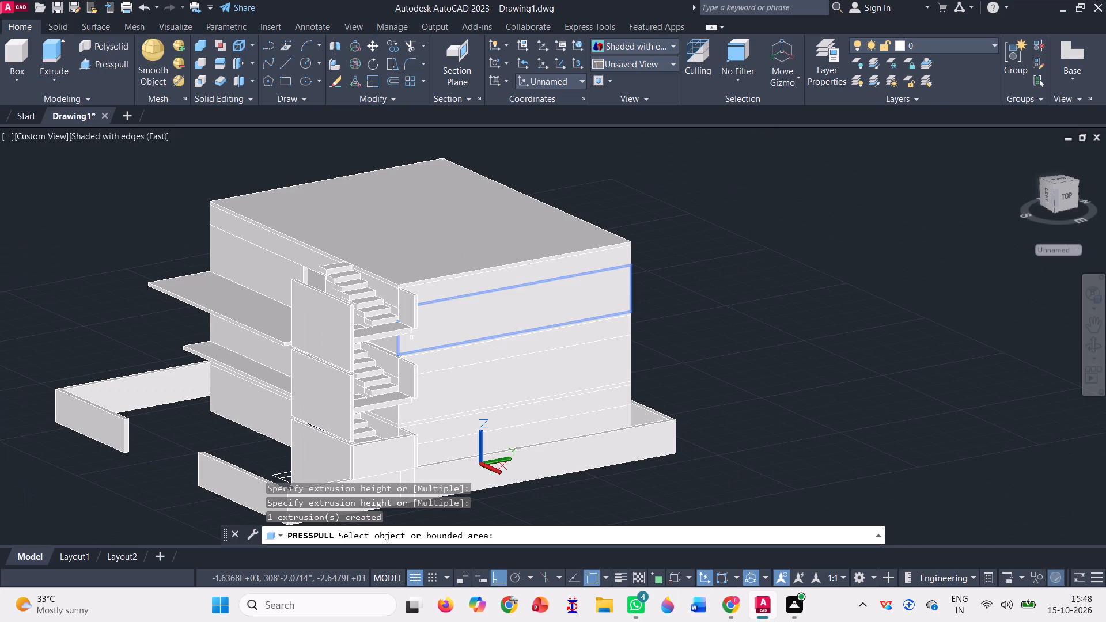
scroll(381, 352, up, 7)
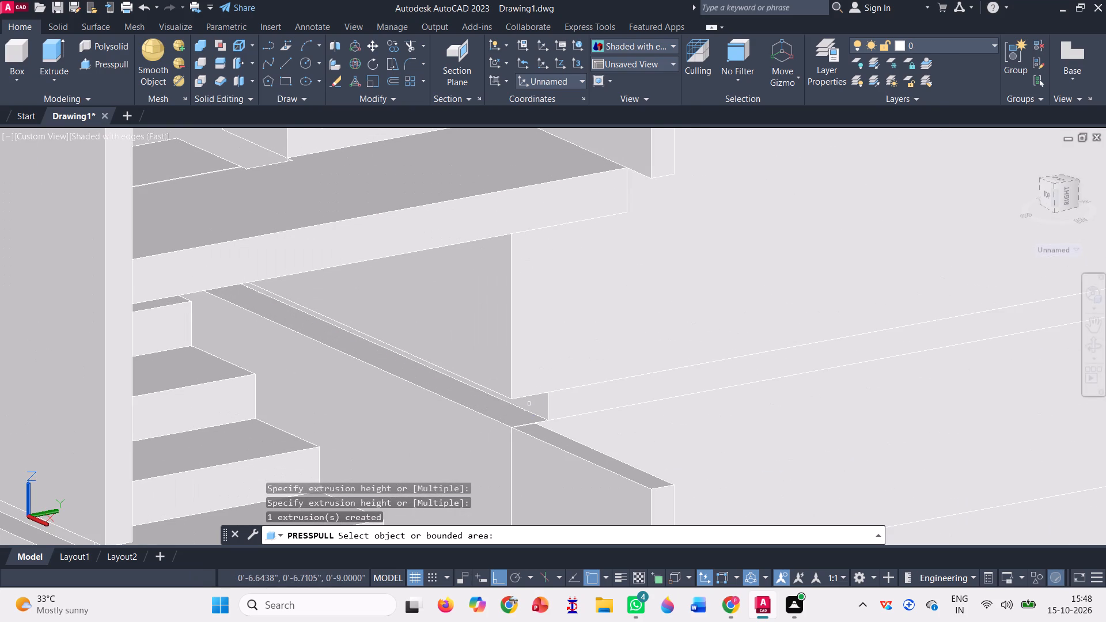
click(529, 405)
scroll(535, 378, down, 3)
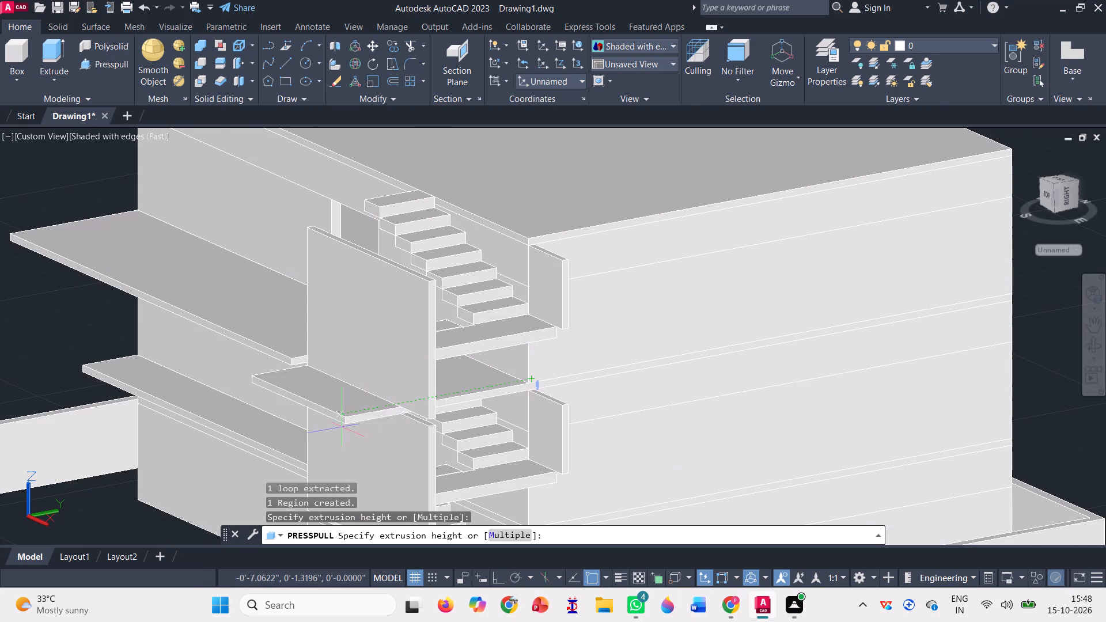
scroll(418, 425, up, 3)
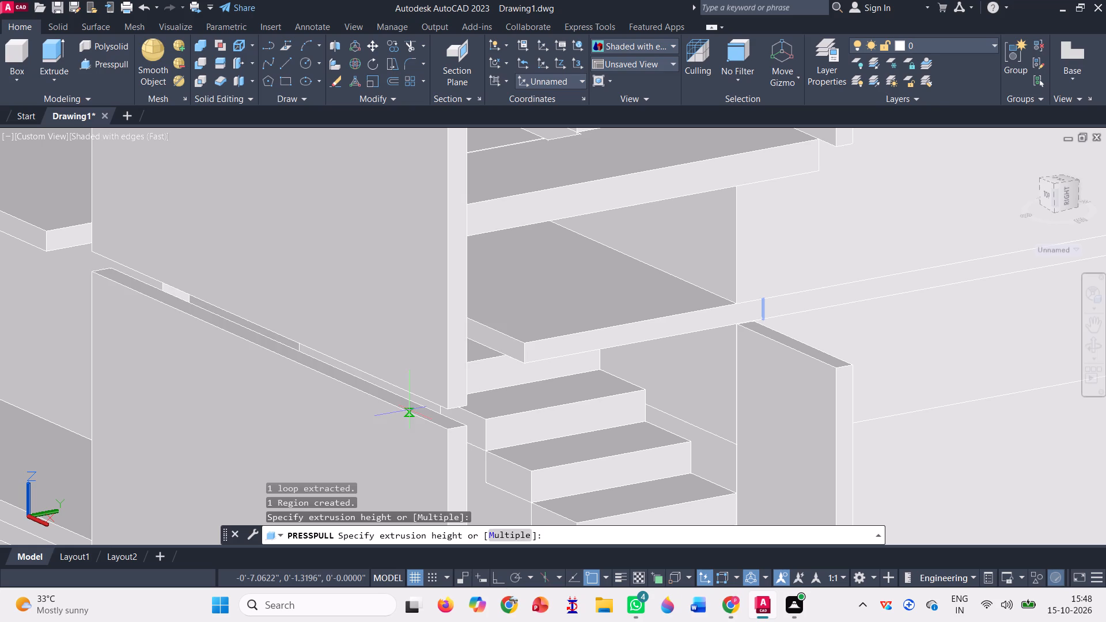
click(409, 409)
Presspull the slab edge above the ground storey, under the lower landing, a short way out into the stairwell.
scroll(392, 343, down, 3)
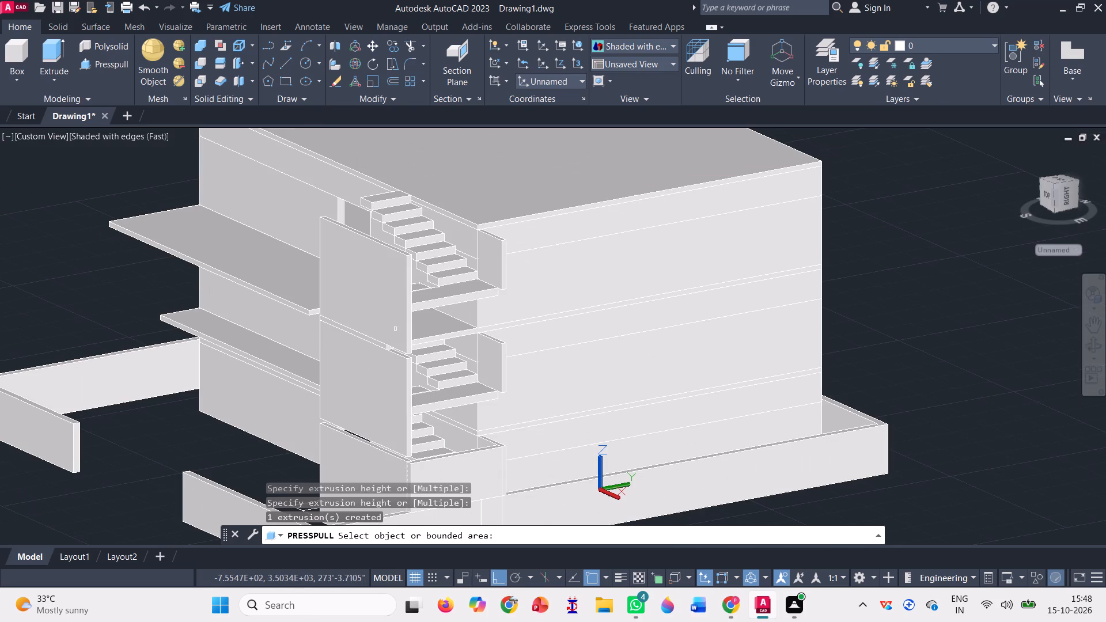
scroll(441, 324, down, 1)
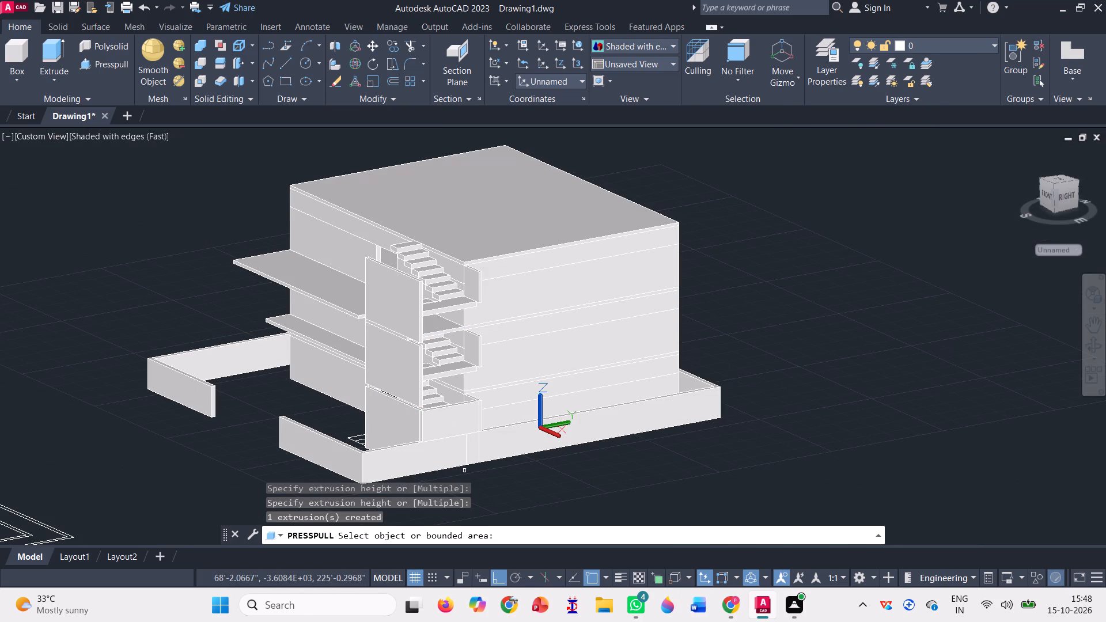
scroll(469, 466, up, 1)
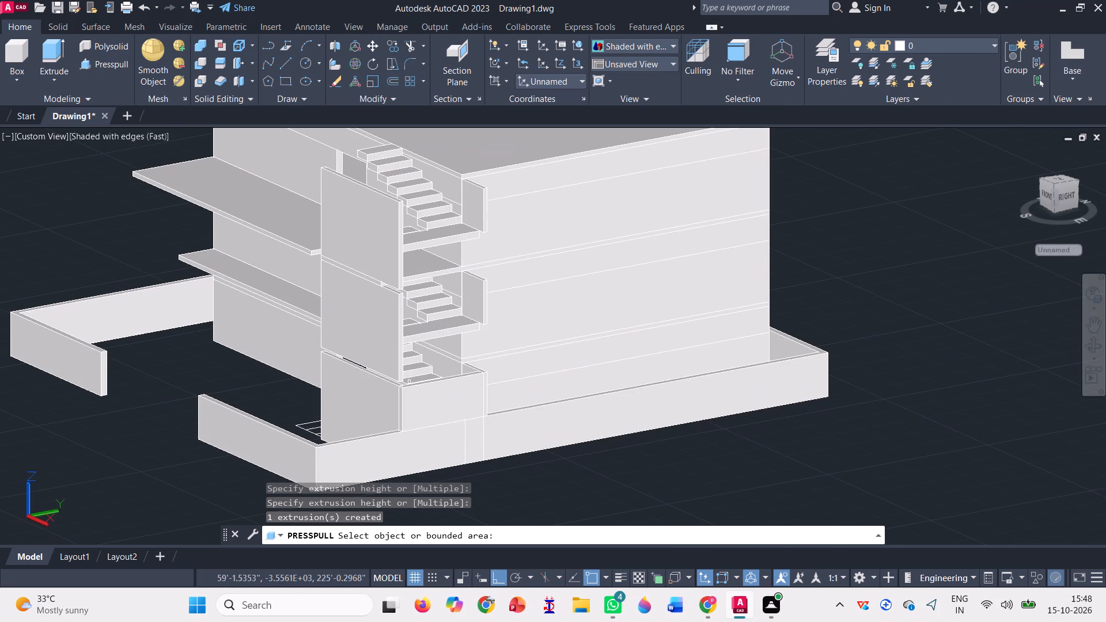
scroll(474, 280, up, 3)
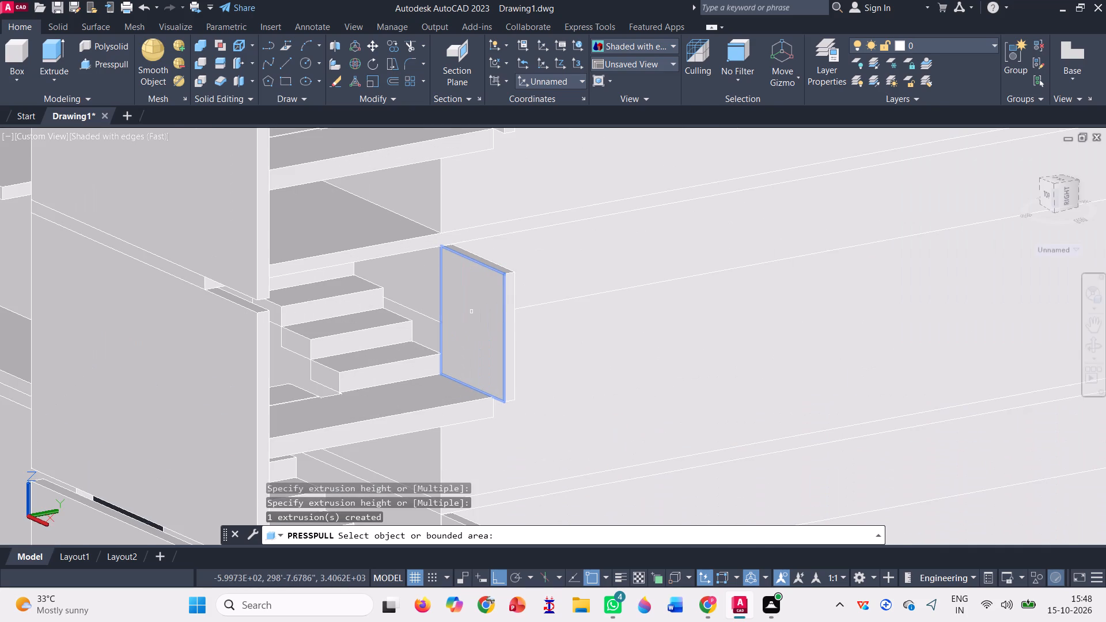
scroll(471, 311, down, 2)
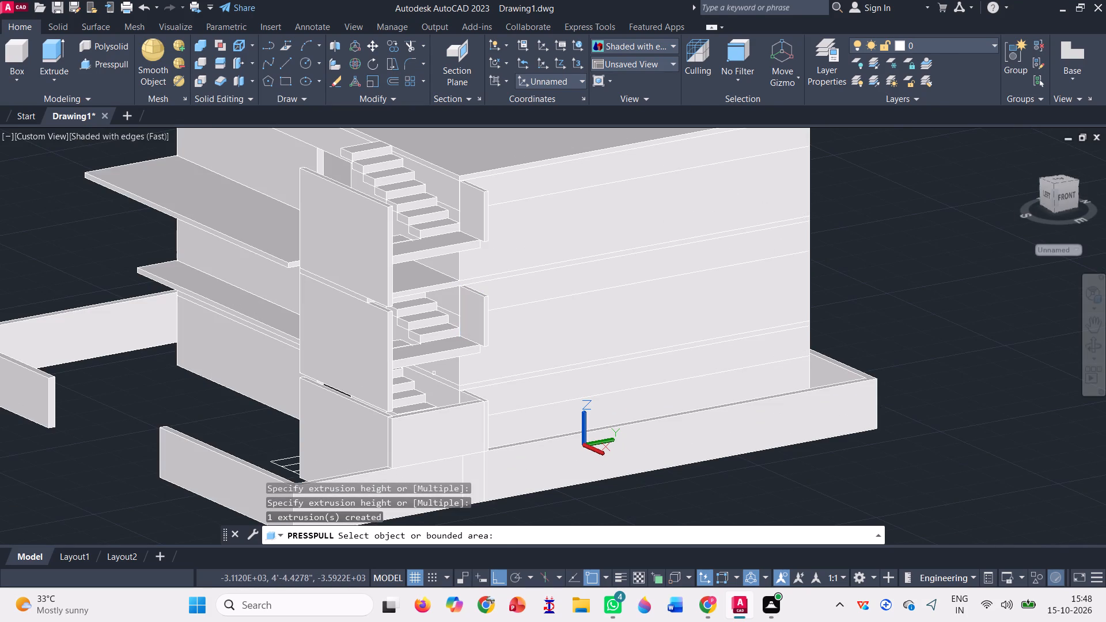
scroll(430, 363, up, 2)
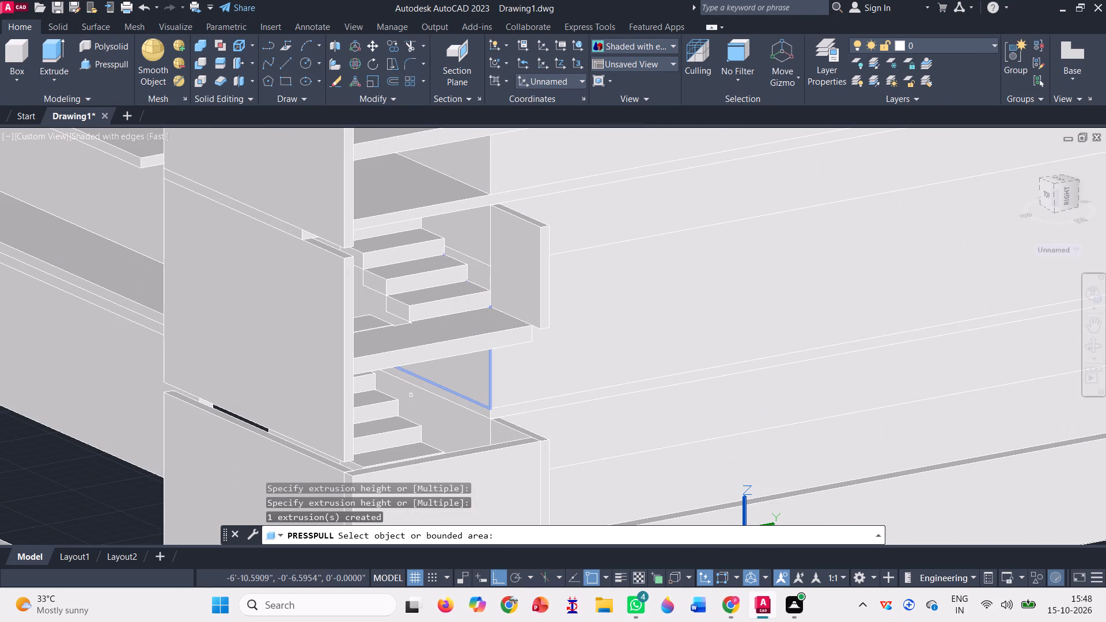
scroll(444, 377, up, 3)
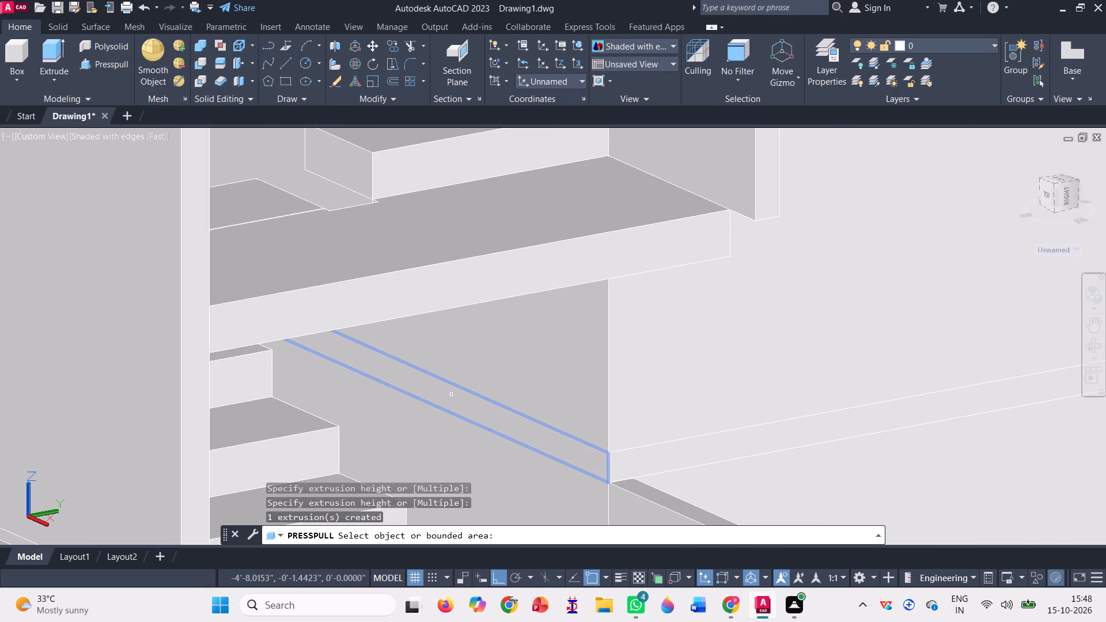
click(451, 394)
scroll(493, 351, down, 3)
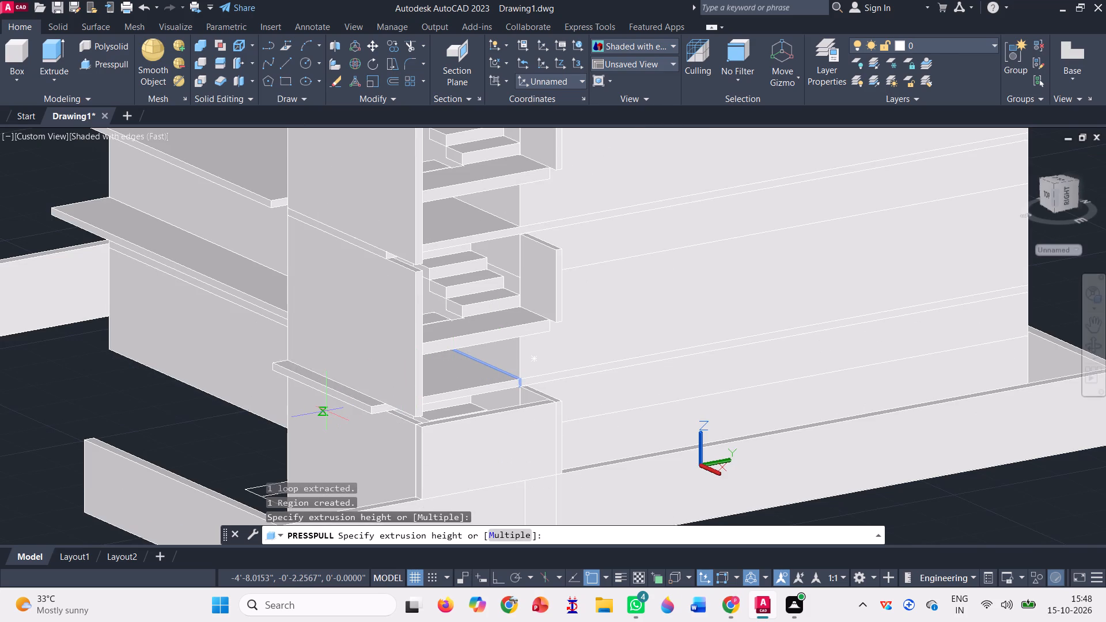
scroll(326, 410, up, 2)
click(325, 408)
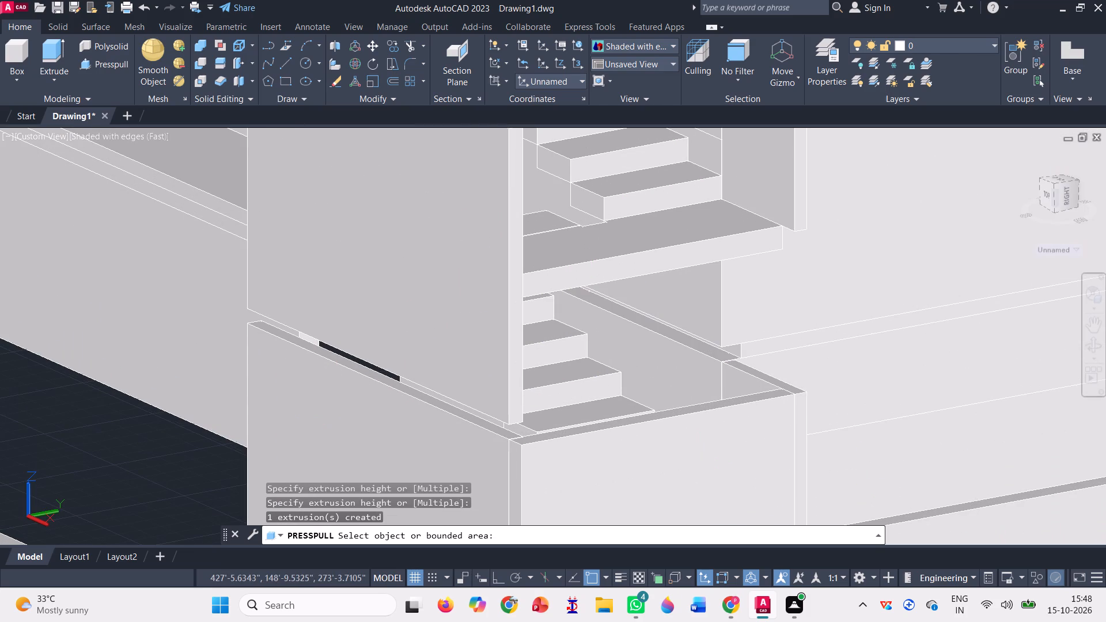
Presspull the new edge of that slab under the lower landing across the stairwell to the staircase's outer side wall.
scroll(709, 344, up, 3)
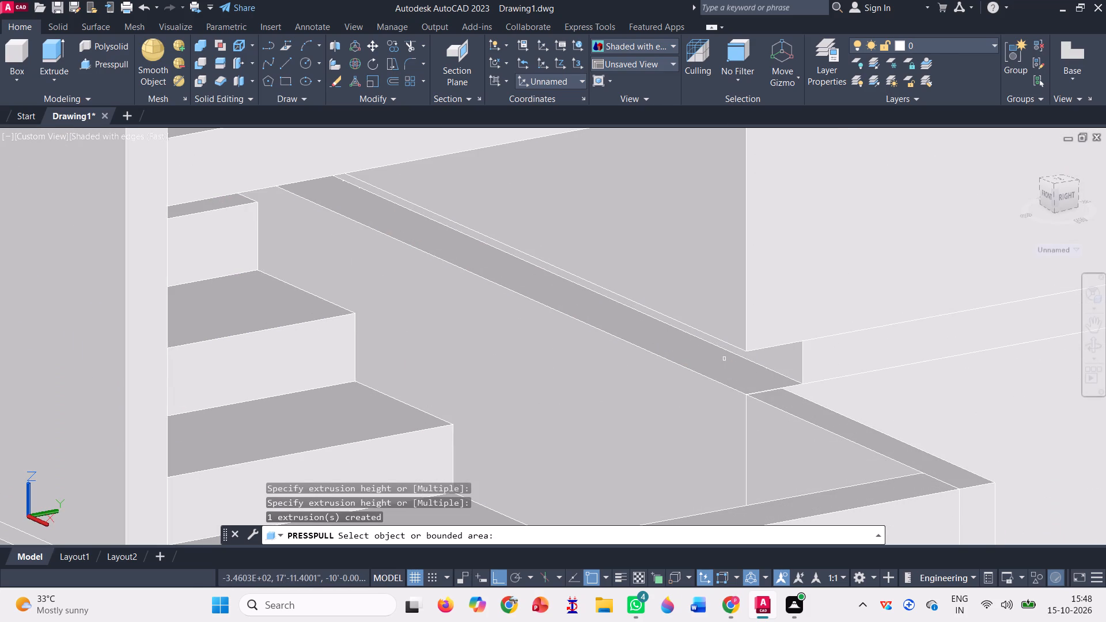
click(774, 356)
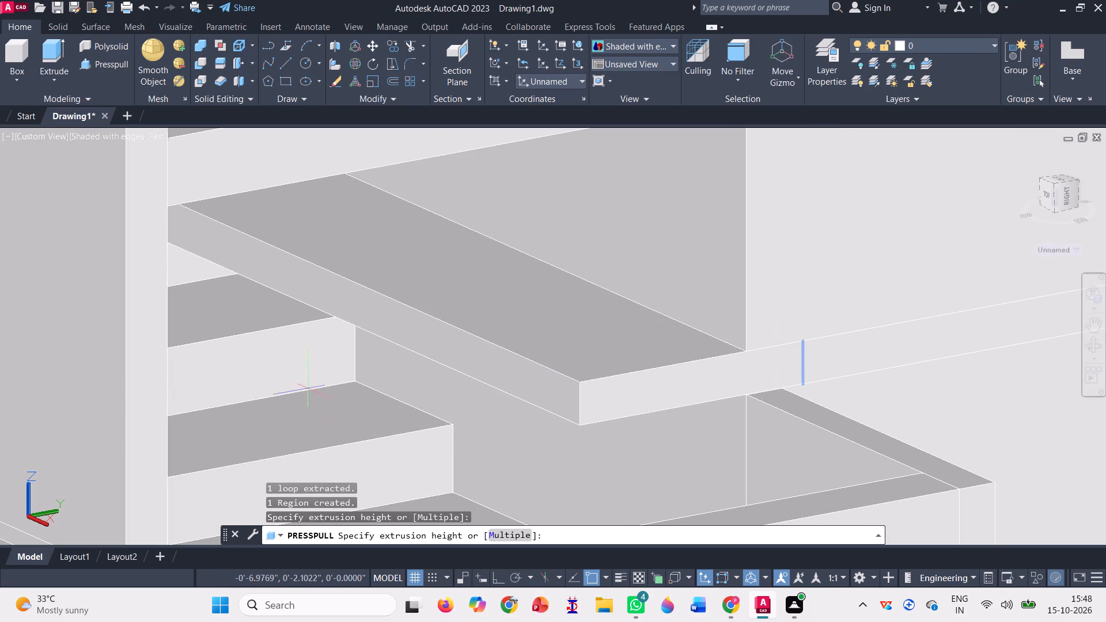
scroll(370, 291, down, 3)
scroll(268, 324, down, 1)
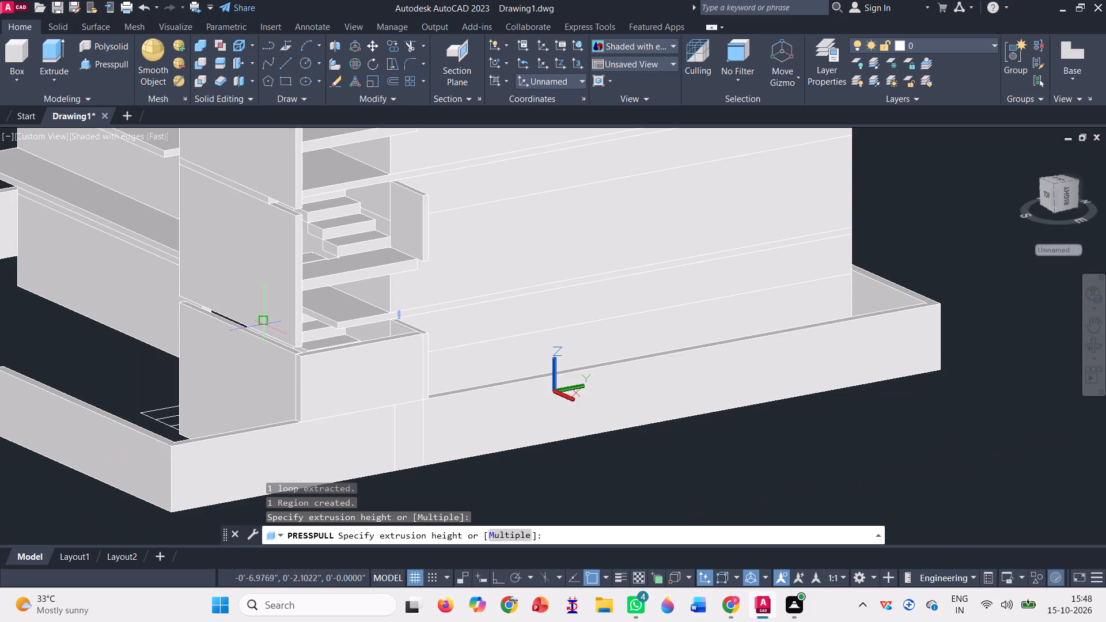
scroll(255, 329, up, 6)
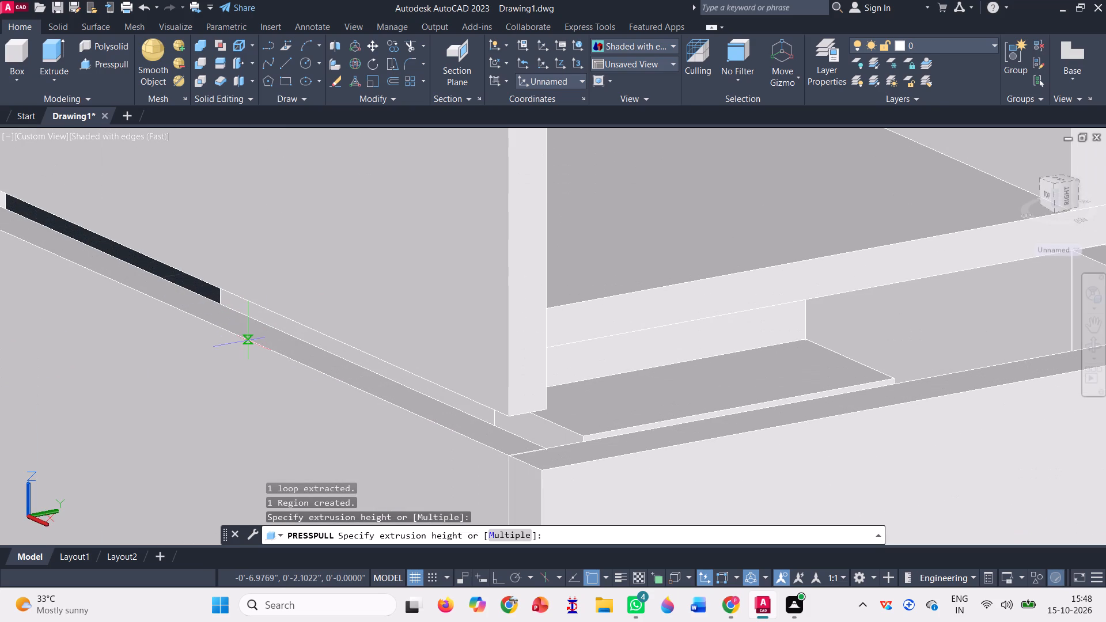
click(248, 339)
scroll(244, 343, down, 4)
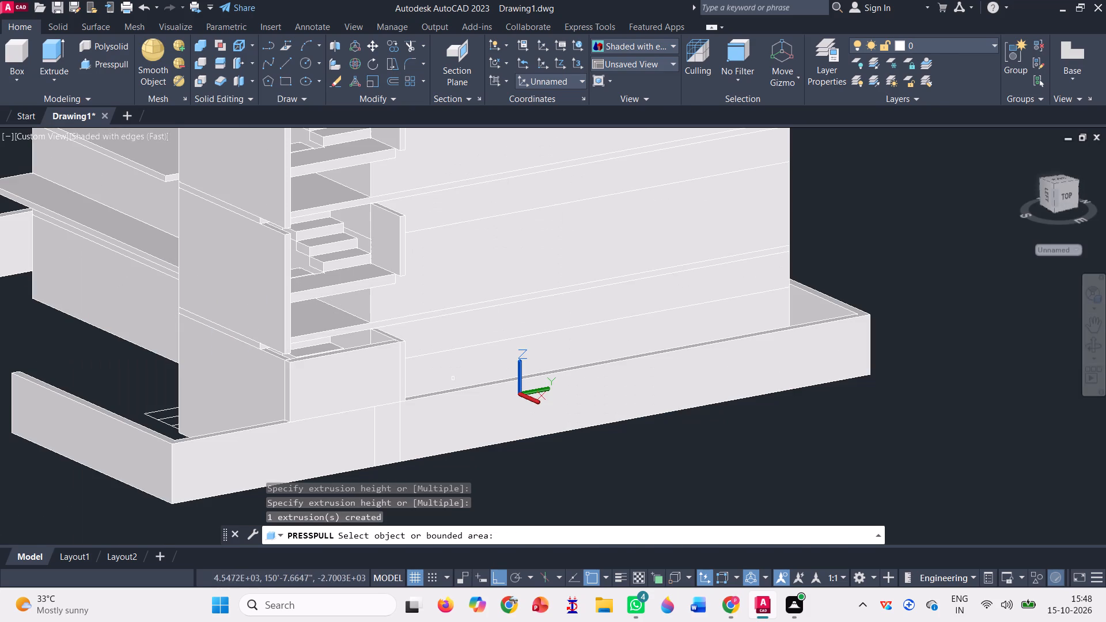
Presspull the recessed front edge of the narrow strip beside the stairs, above the second storey, out to the staircase wall's corner.
click(1093, 346)
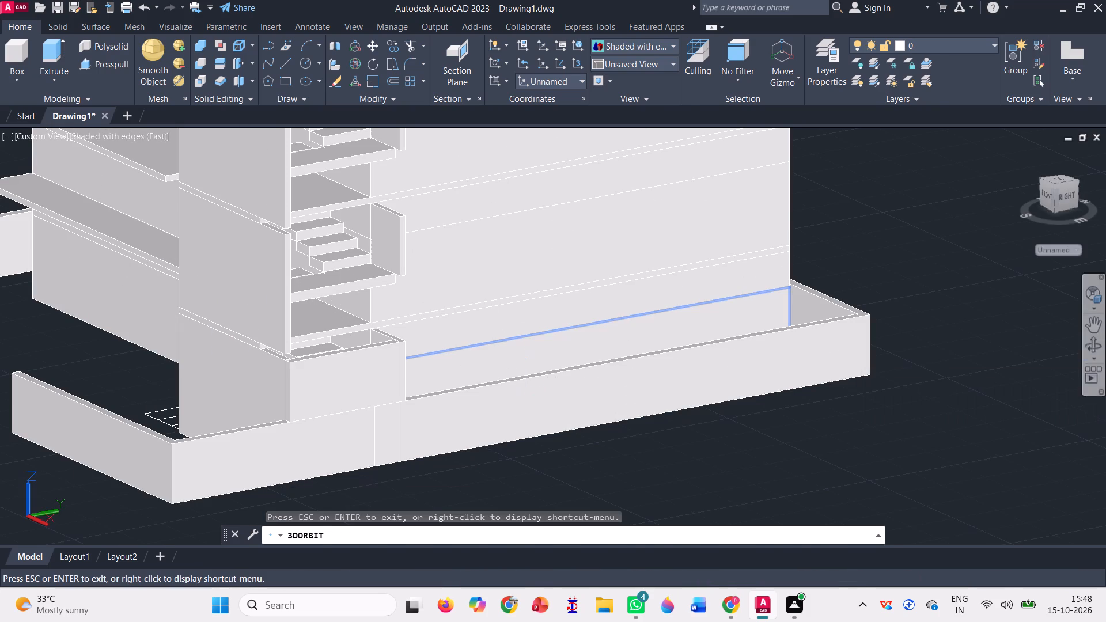
drag(613, 465, 736, 465)
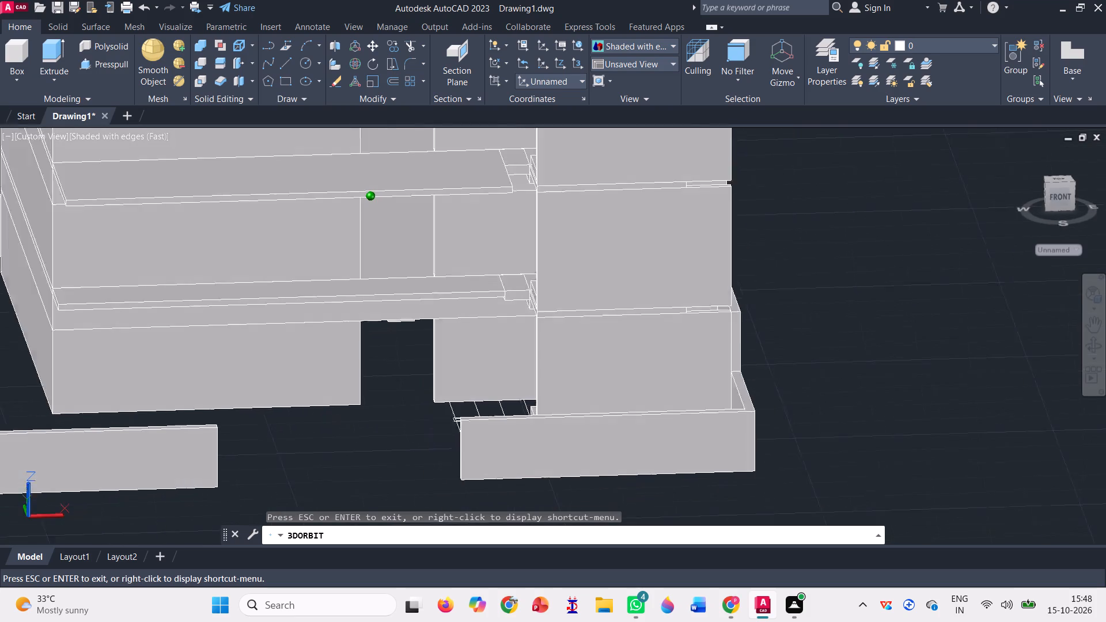
drag(736, 465, 774, 498)
scroll(598, 201, up, 6)
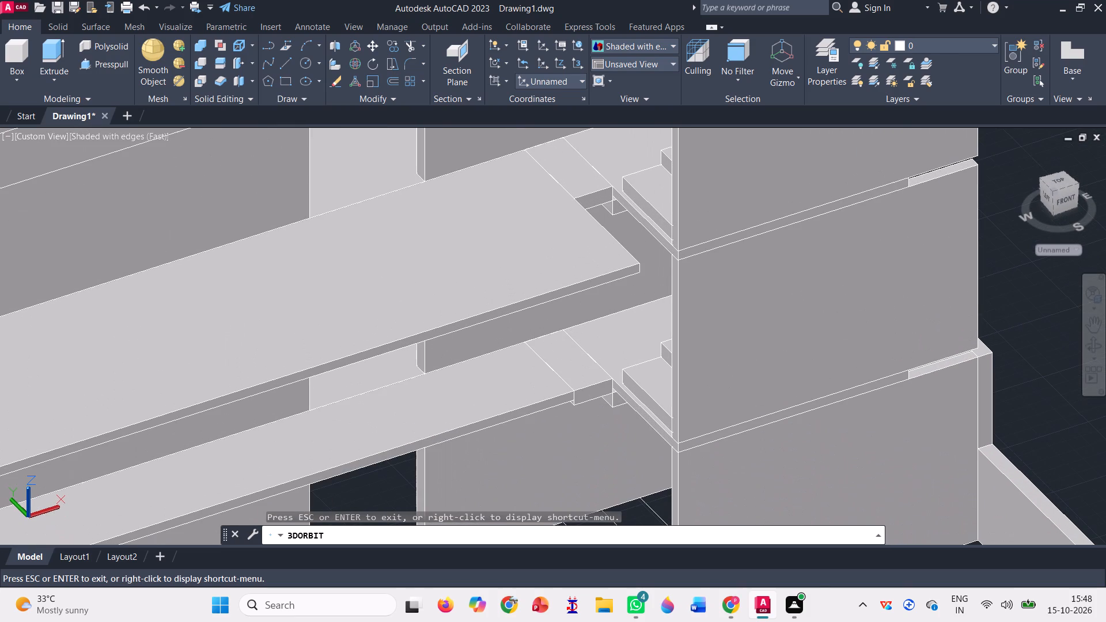
key(Escape)
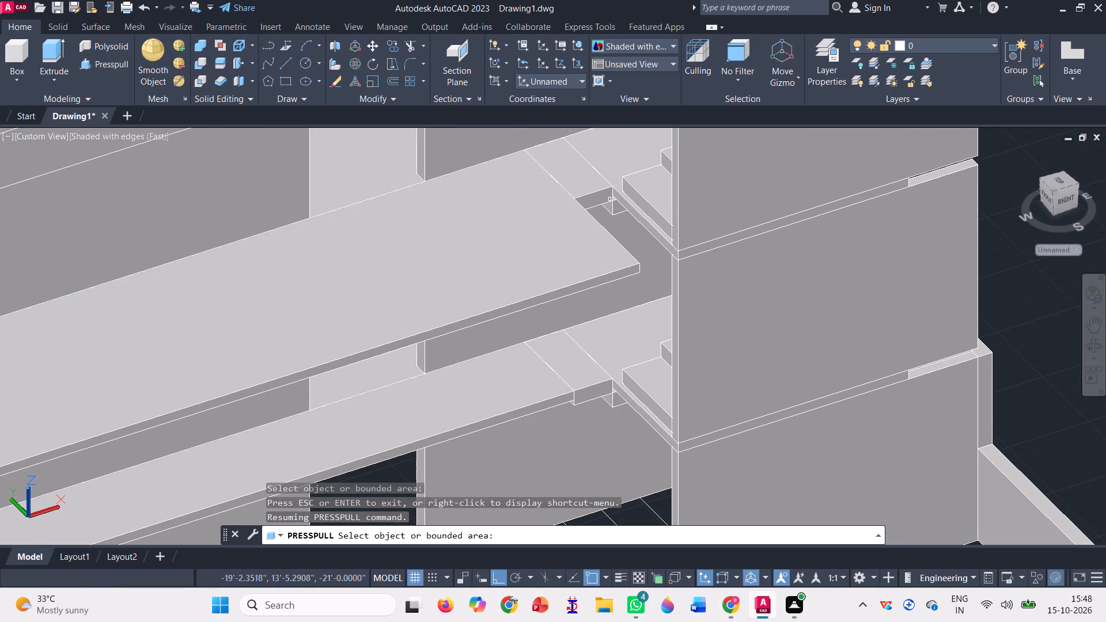
click(605, 195)
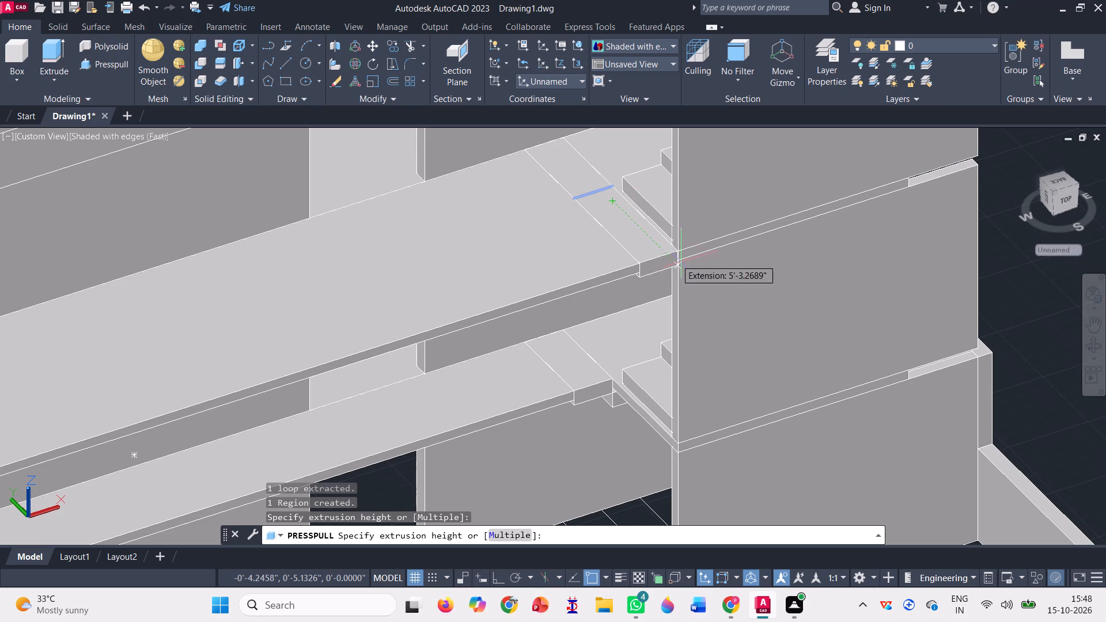
scroll(691, 264, up, 3)
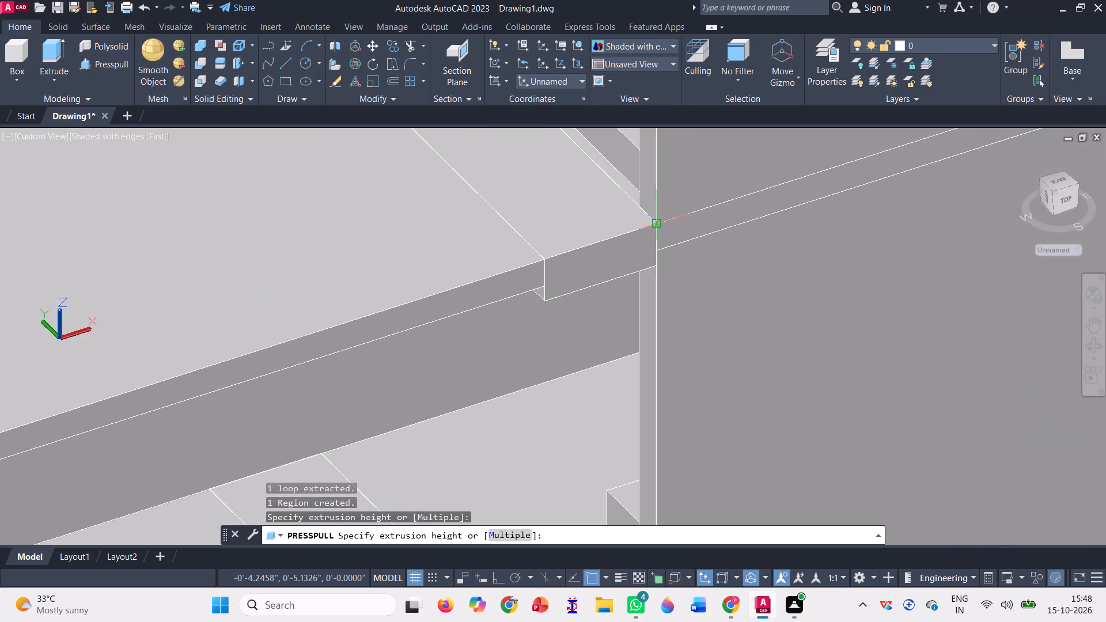
click(657, 220)
scroll(586, 157, down, 2)
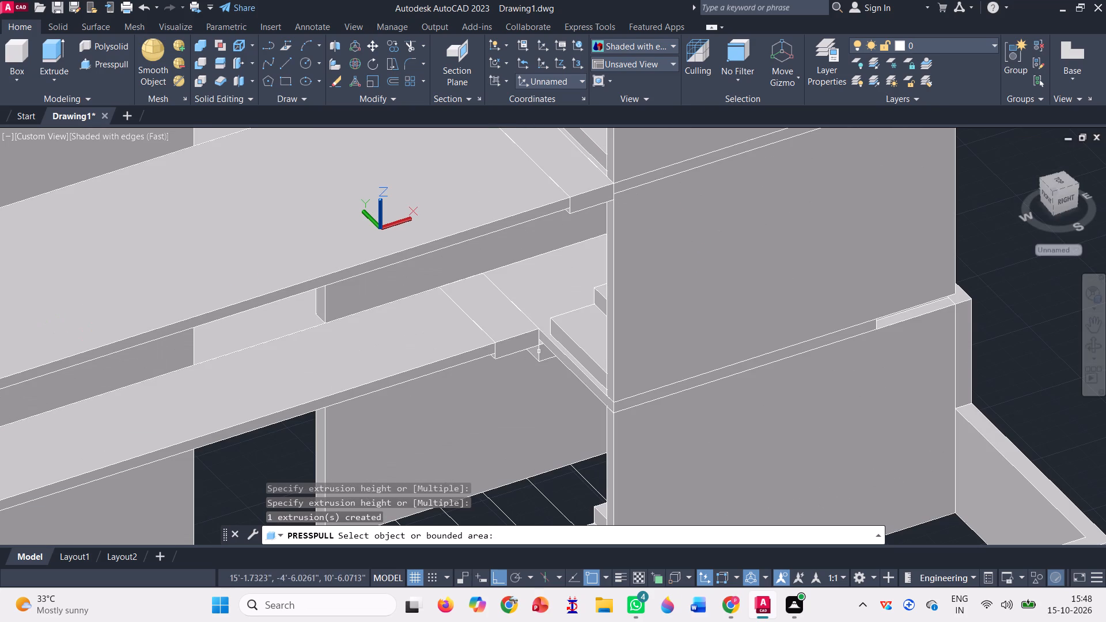
Presspull the front edge of the matching narrow slab strip above the ground storey out to the staircase wall's corner.
click(516, 336)
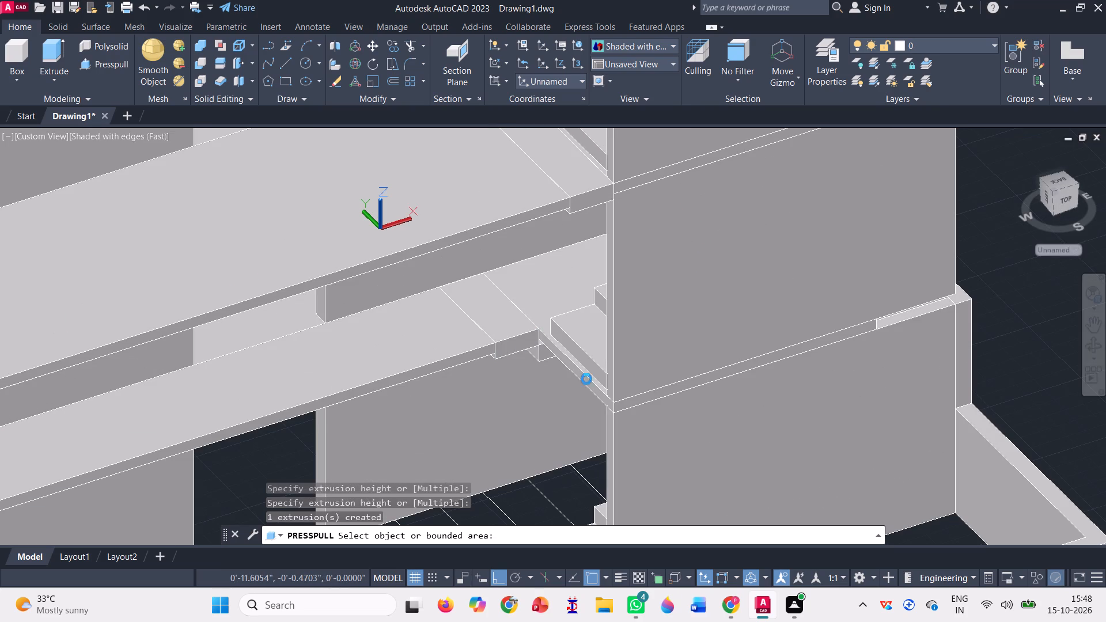
scroll(616, 406, up, 3)
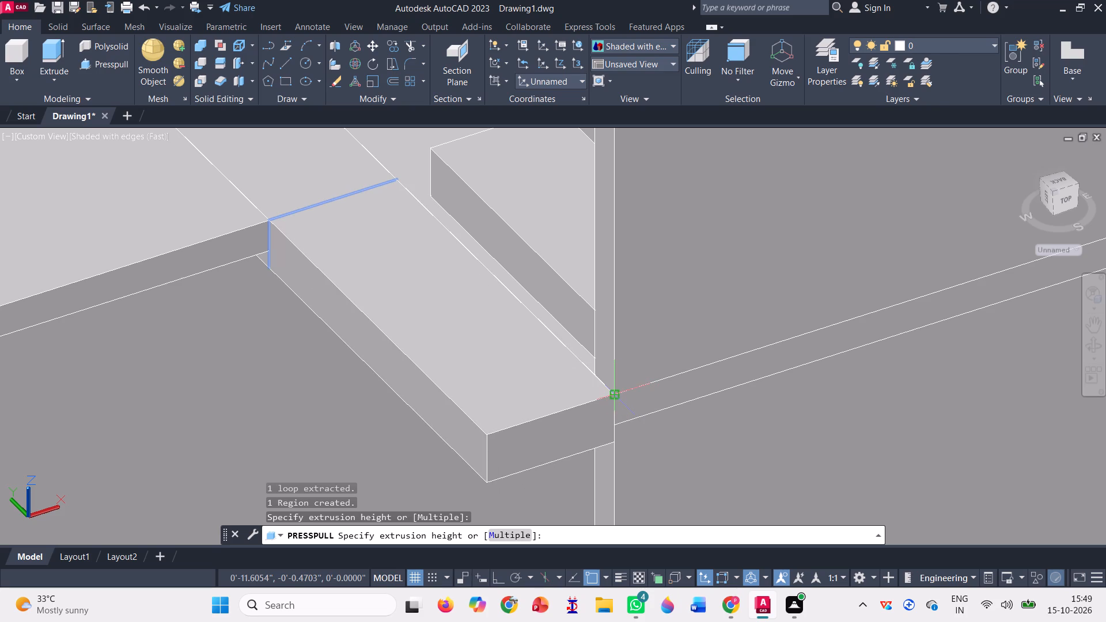
click(616, 393)
scroll(692, 352, down, 2)
scroll(459, 371, down, 2)
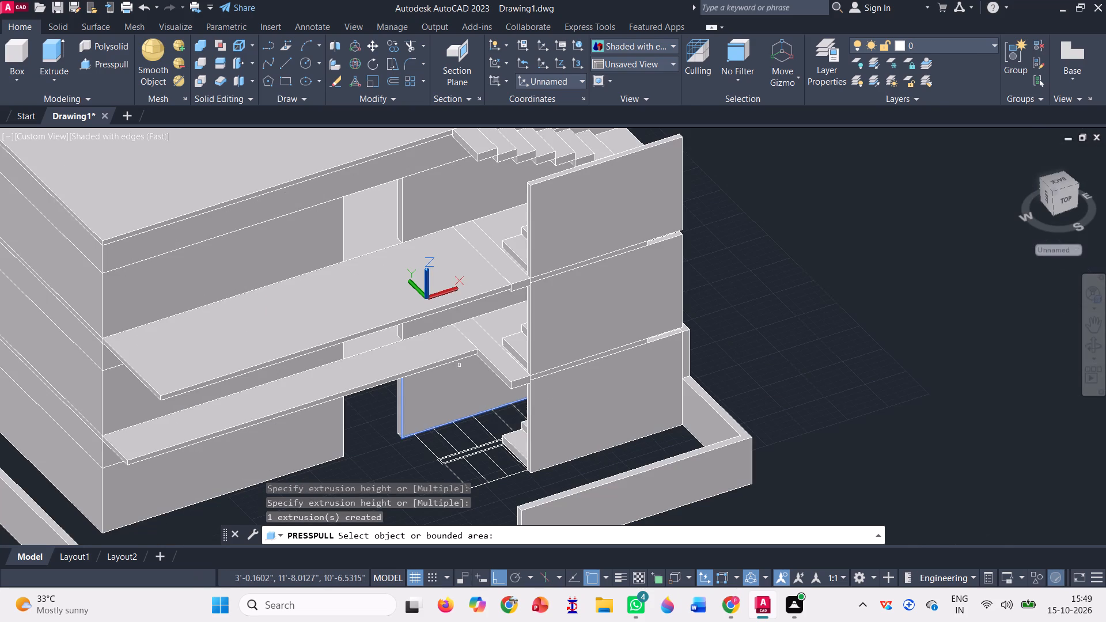
Presspull the long front edge of the slab above the ground storey outward, flush with the front corner of the extended strip.
scroll(423, 367, up, 3)
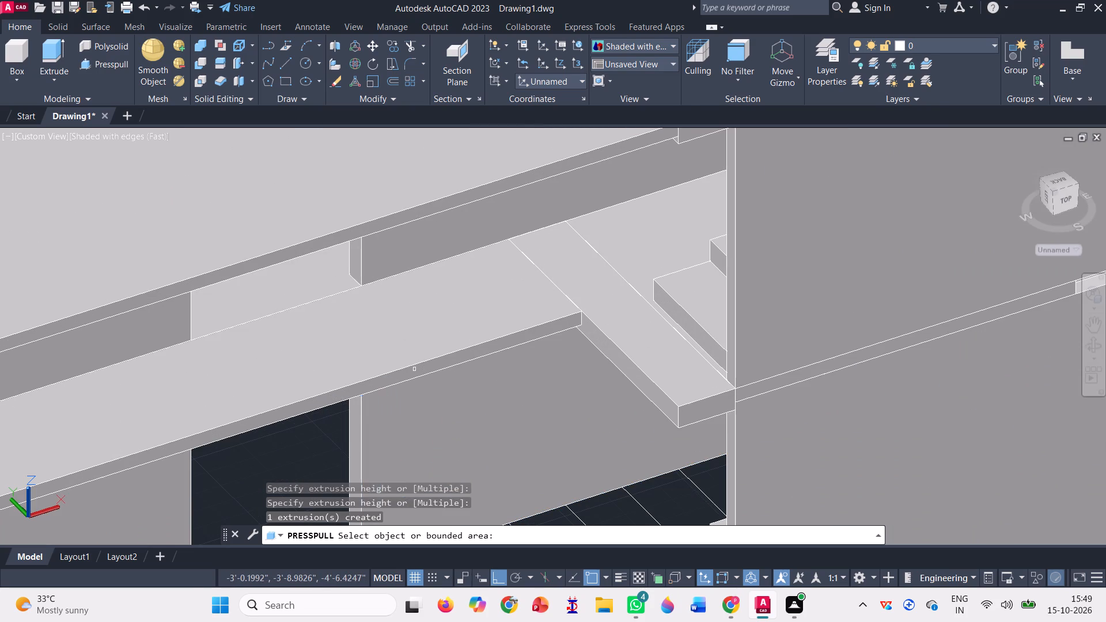
click(414, 373)
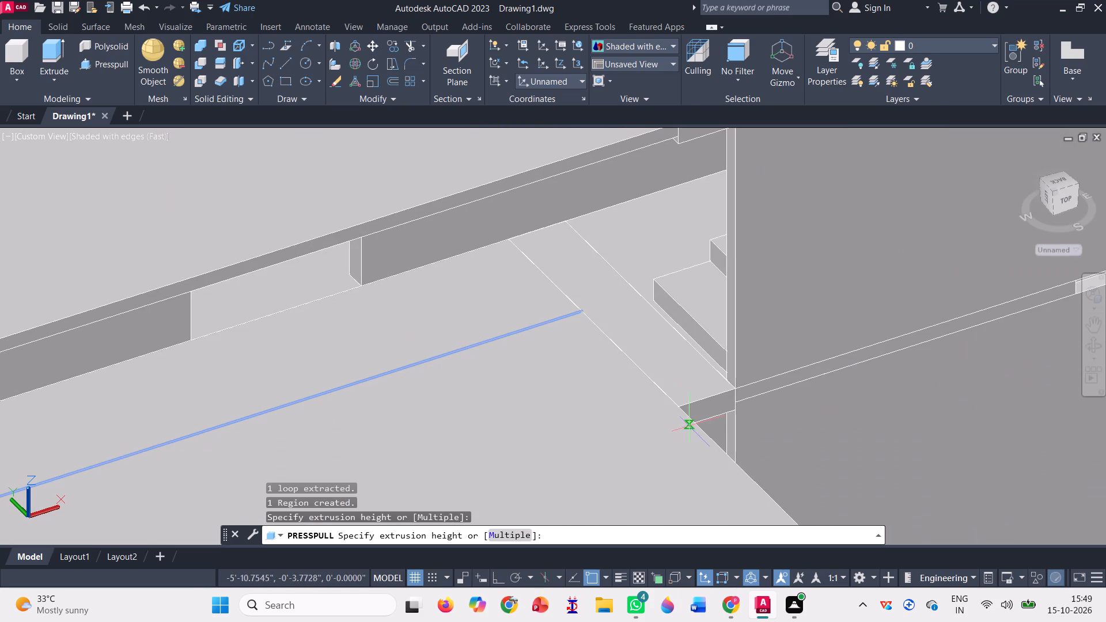
click(679, 407)
scroll(634, 385, down, 1)
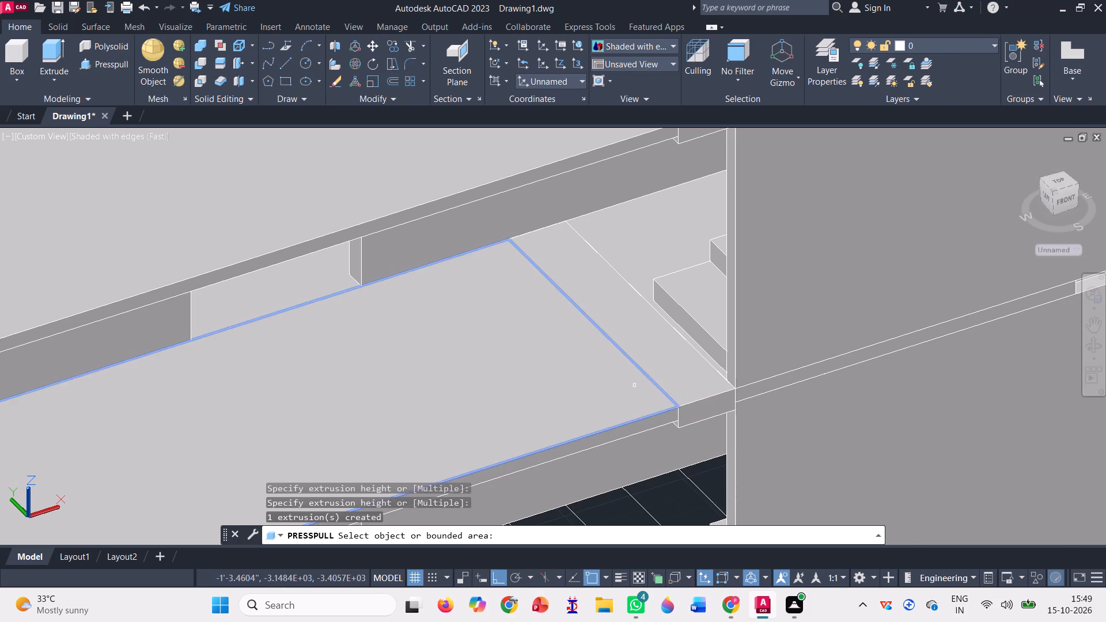
scroll(634, 385, down, 2)
scroll(654, 288, up, 3)
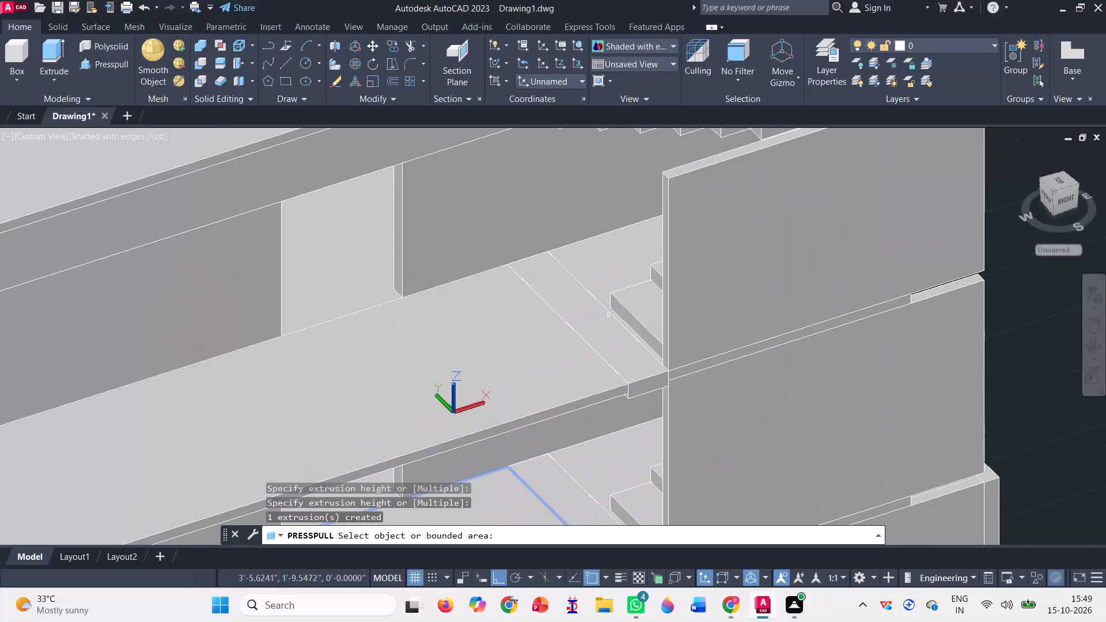
key(Escape)
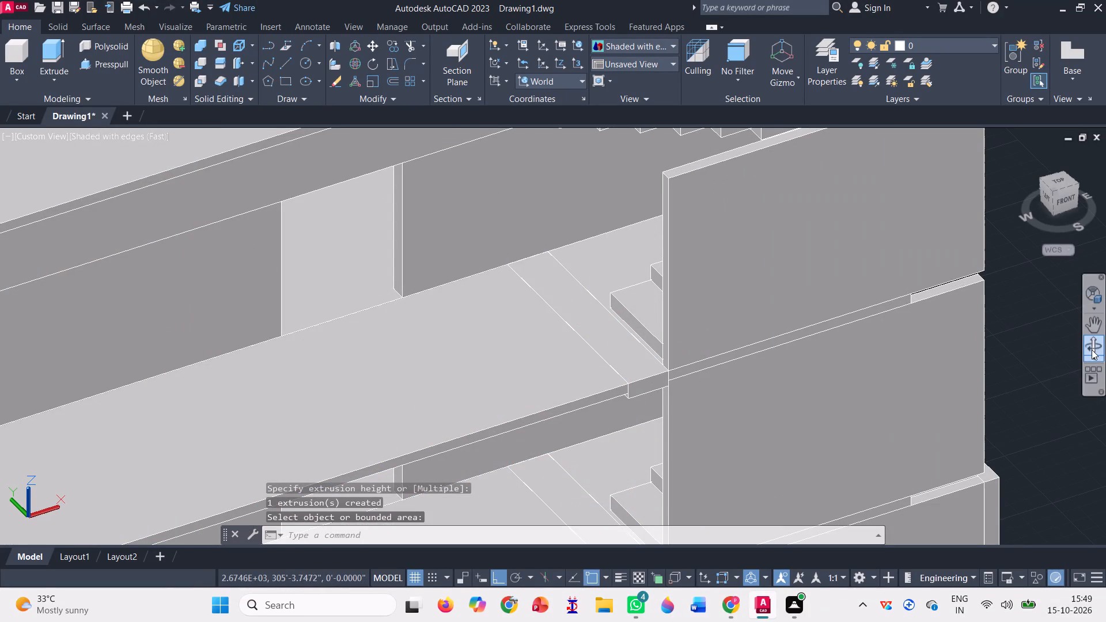
Draw a 2' line across the upper strip's front face, from the main slab's bottom corner to the staircase wall.
click(1090, 348)
drag(1047, 414, 1027, 381)
click(285, 64)
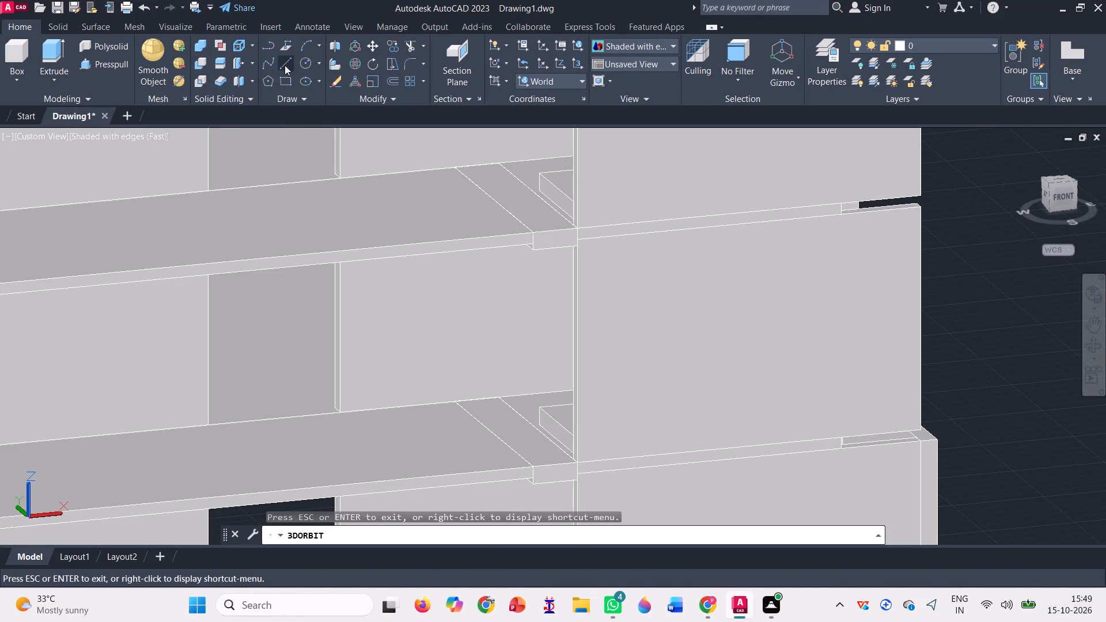
scroll(558, 233, up, 3)
scroll(488, 256, up, 3)
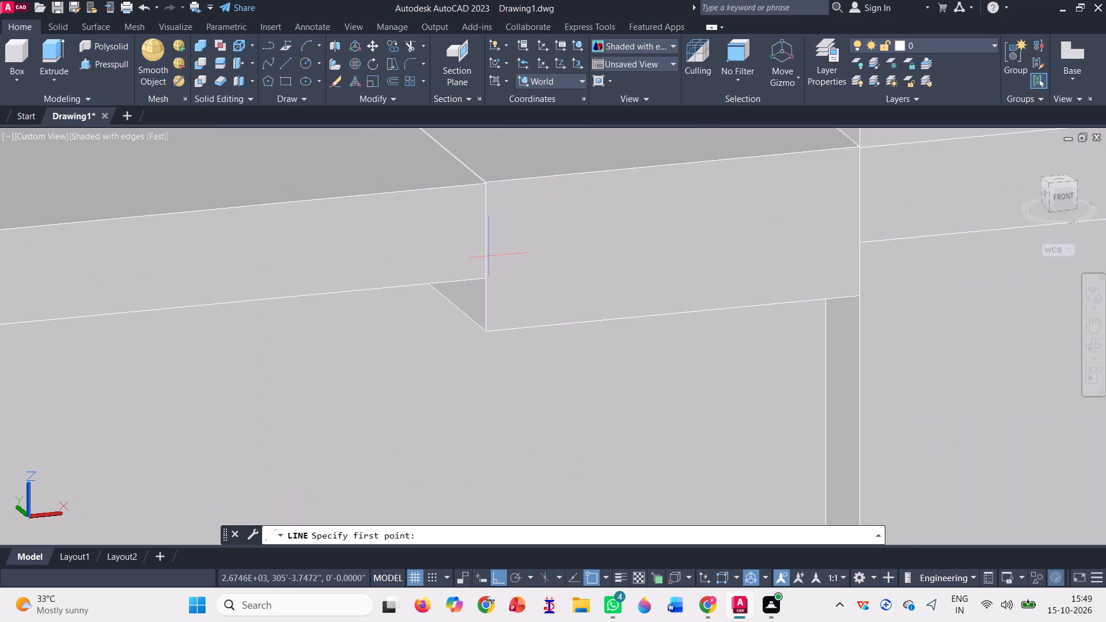
click(484, 279)
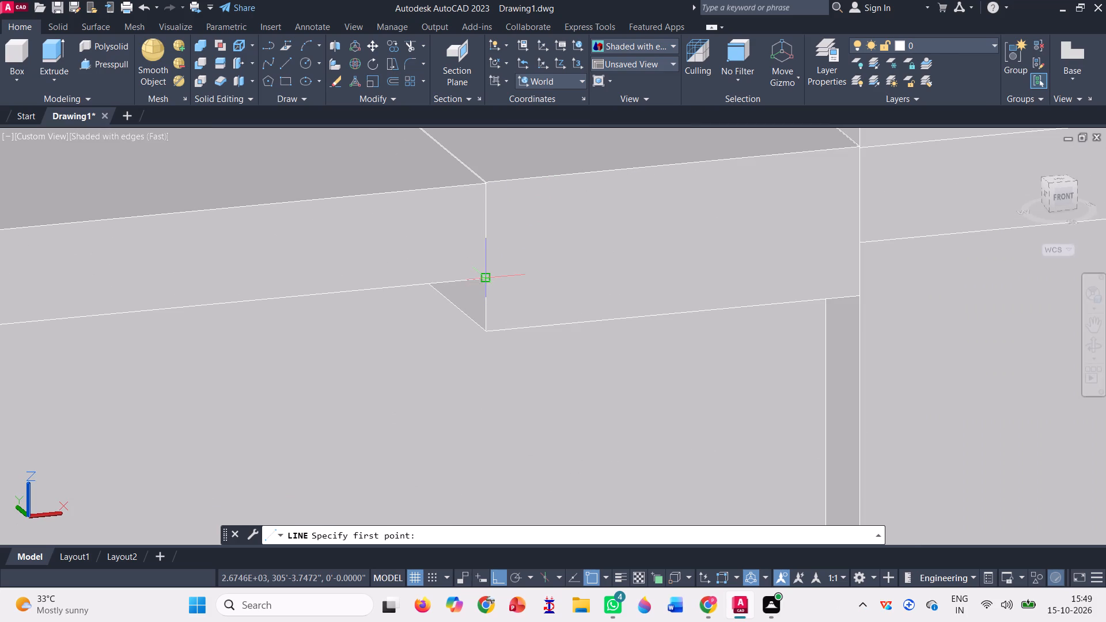
click(860, 244)
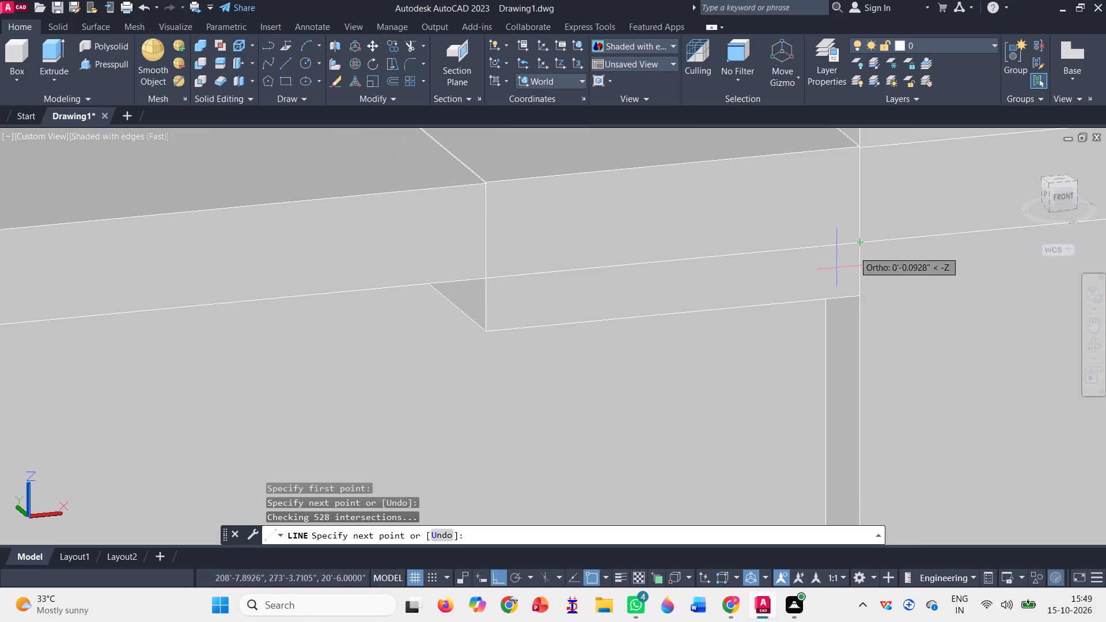
key(space)
scroll(666, 251, down, 2)
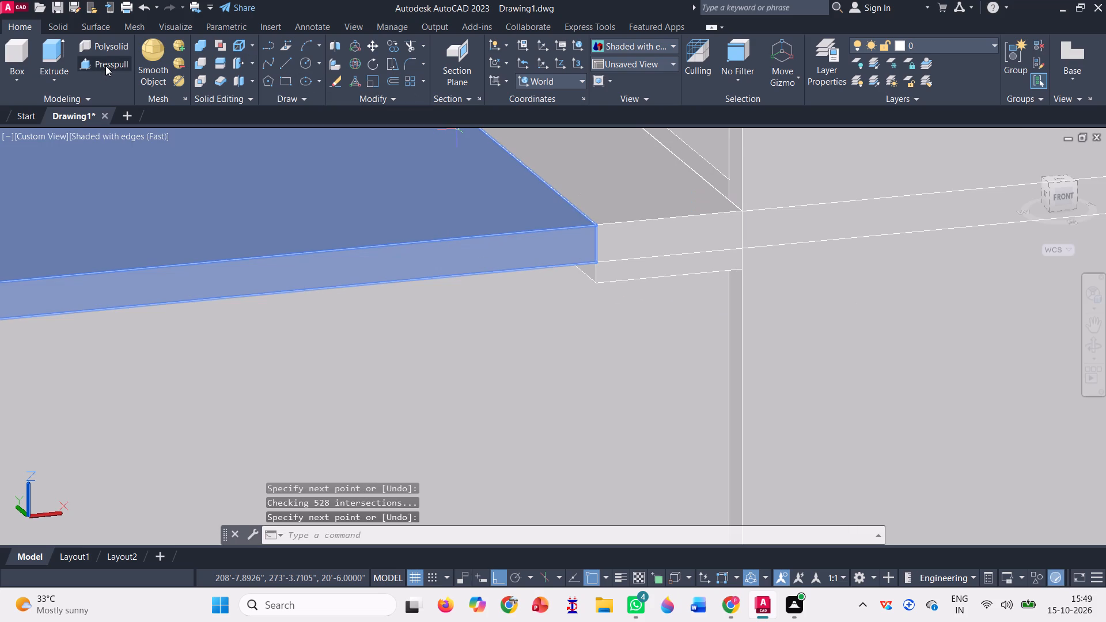
Presspull the area below the line on the upper strip's front face back to the strip's far end, trimming it level with the slab's underside.
click(105, 66)
scroll(562, 280, up, 1)
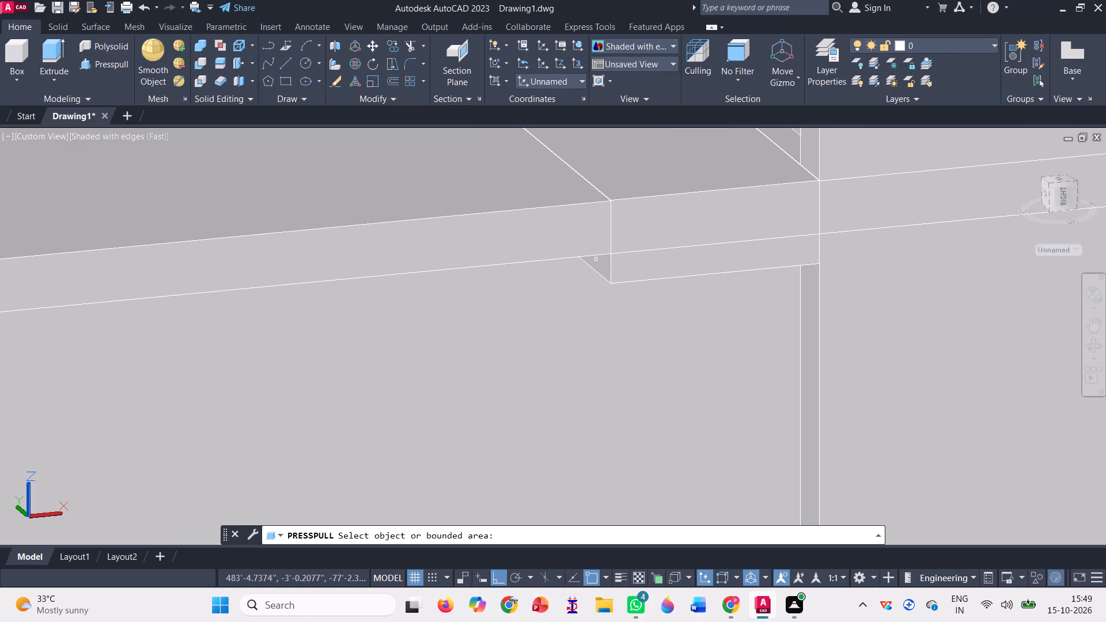
click(658, 267)
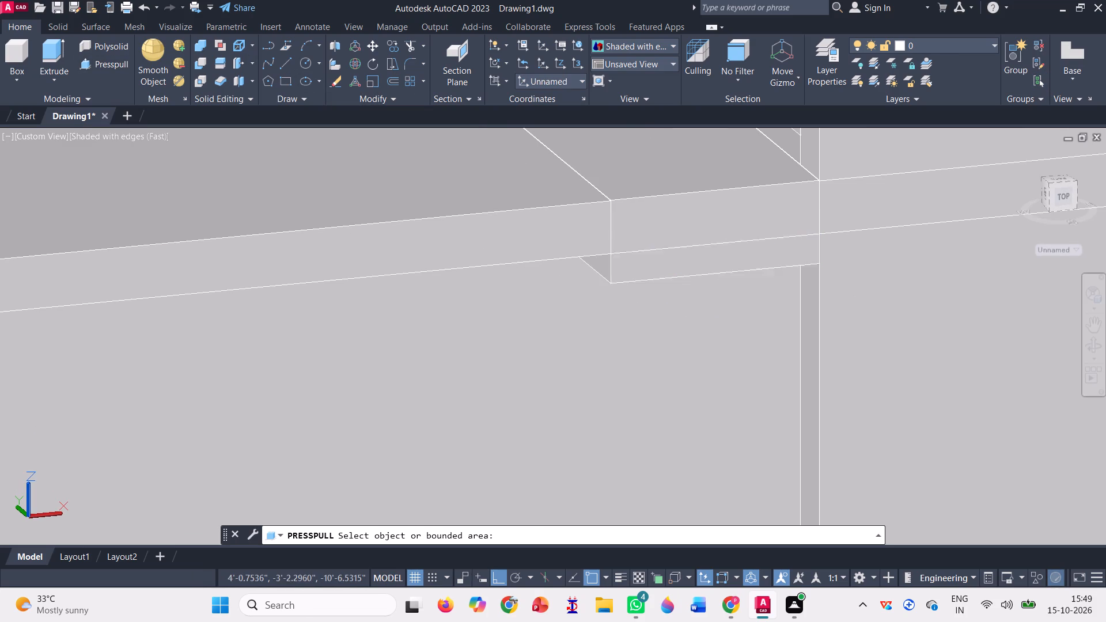
scroll(555, 298, down, 2)
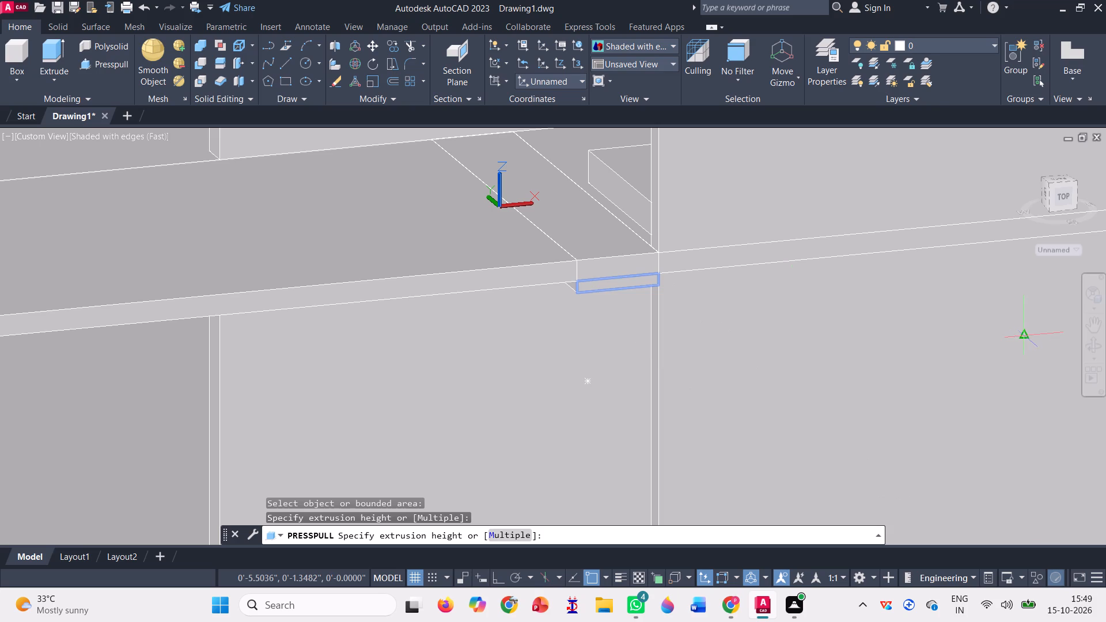
click(1093, 346)
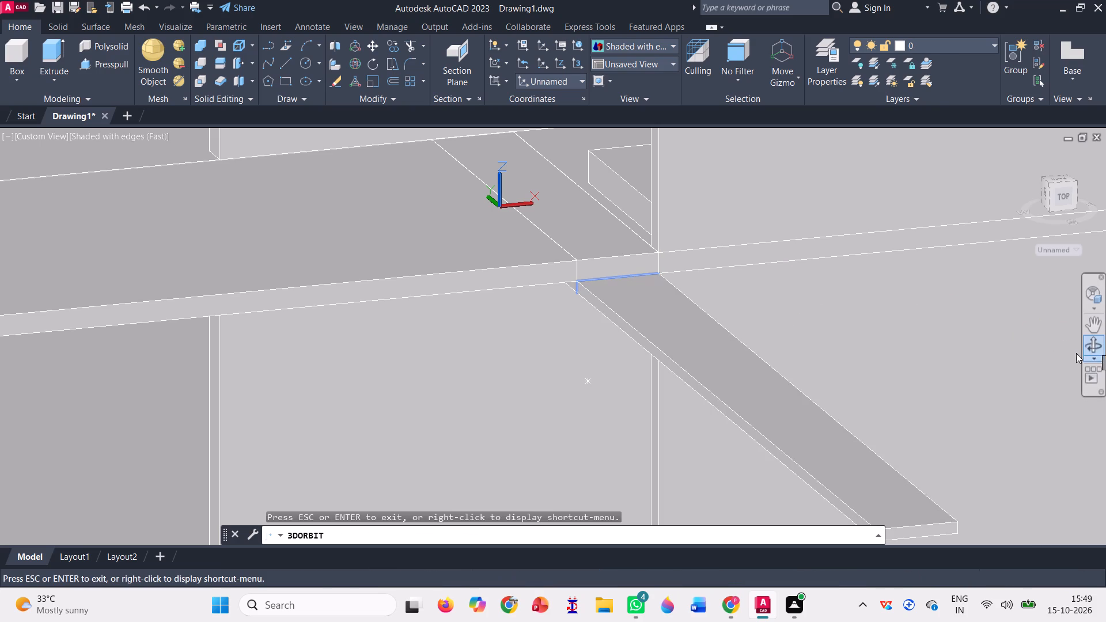
drag(468, 342, 499, 339)
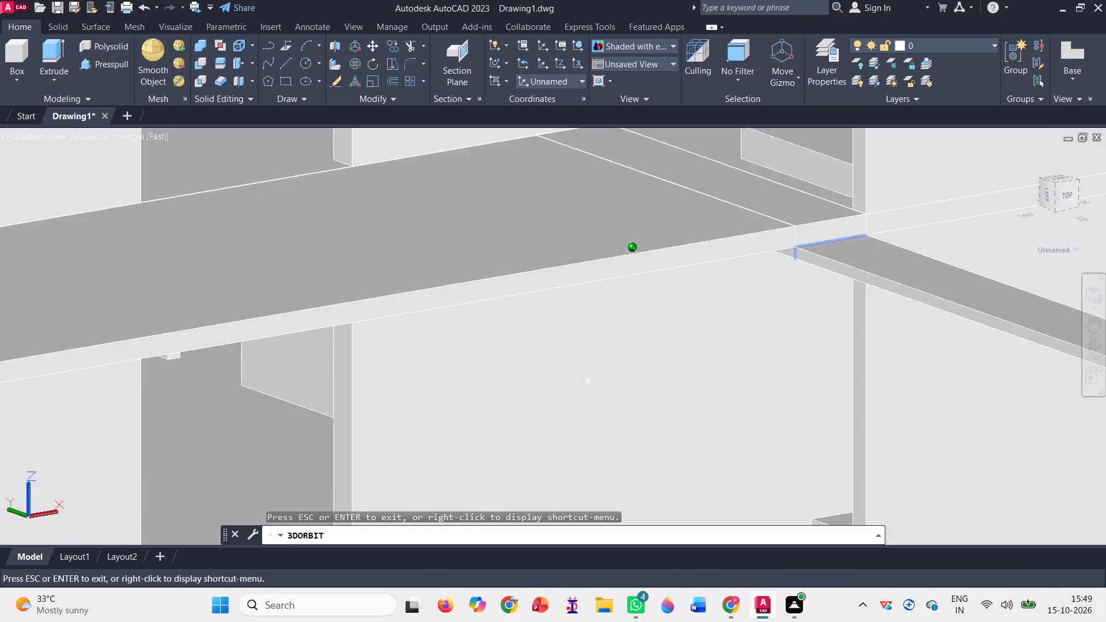
drag(499, 339, 514, 321)
scroll(513, 332, down, 6)
drag(529, 297, 545, 274)
scroll(514, 310, down, 3)
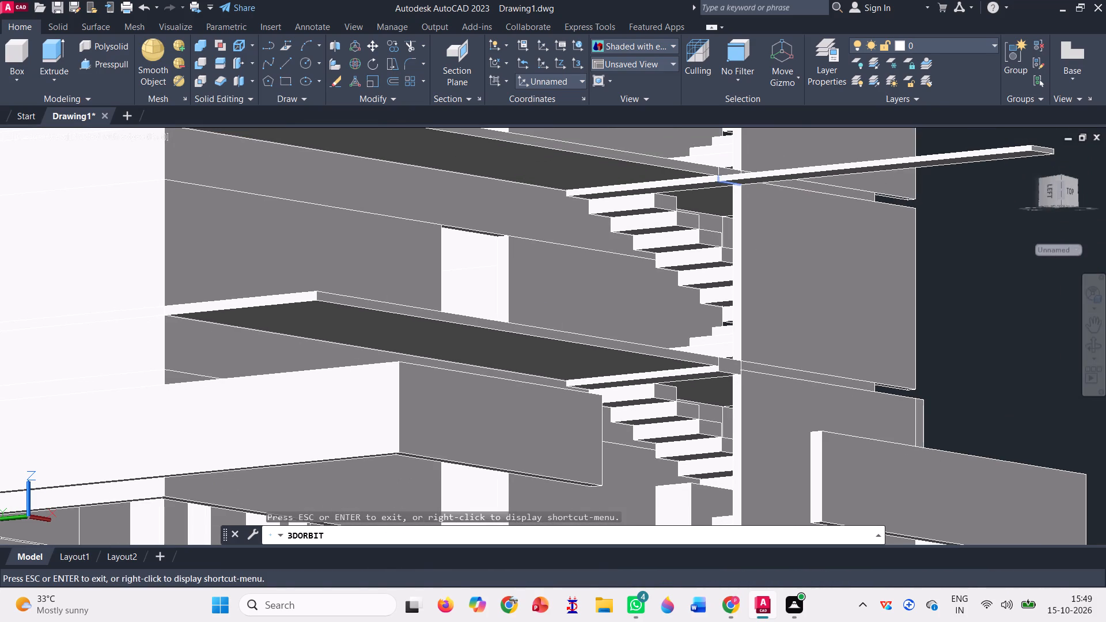
key(Escape)
scroll(574, 184, up, 2)
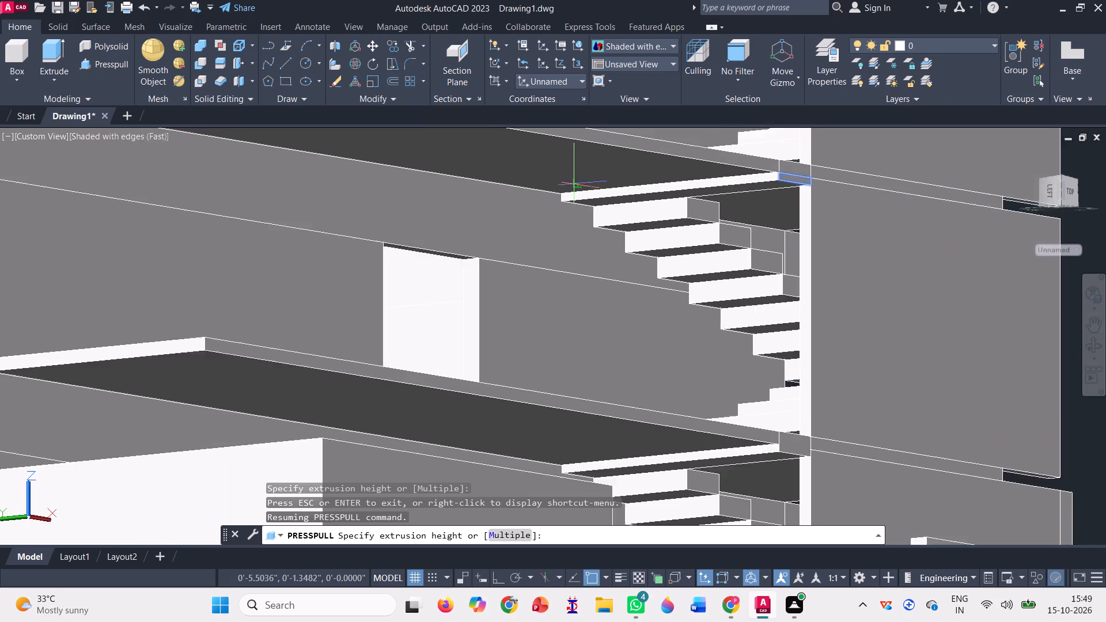
scroll(574, 184, up, 1)
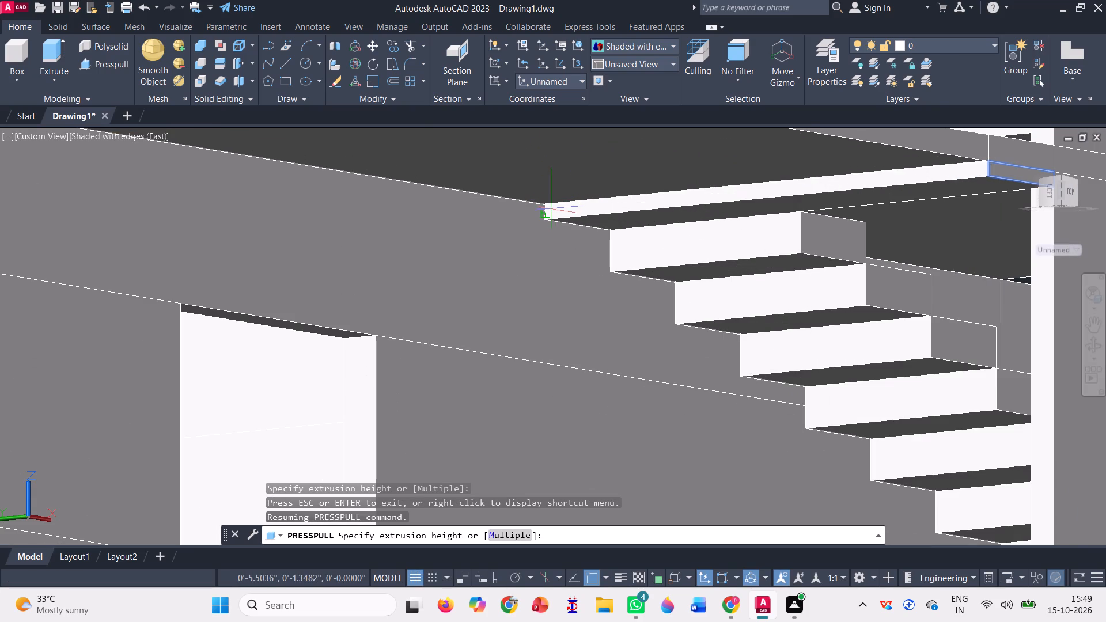
click(541, 203)
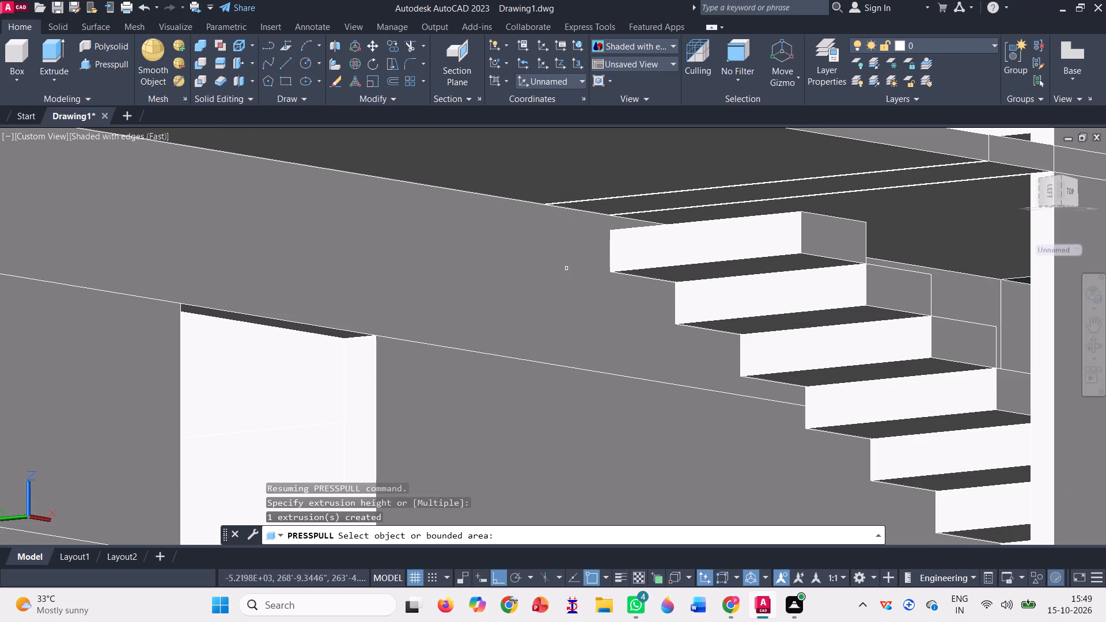
scroll(568, 270, down, 3)
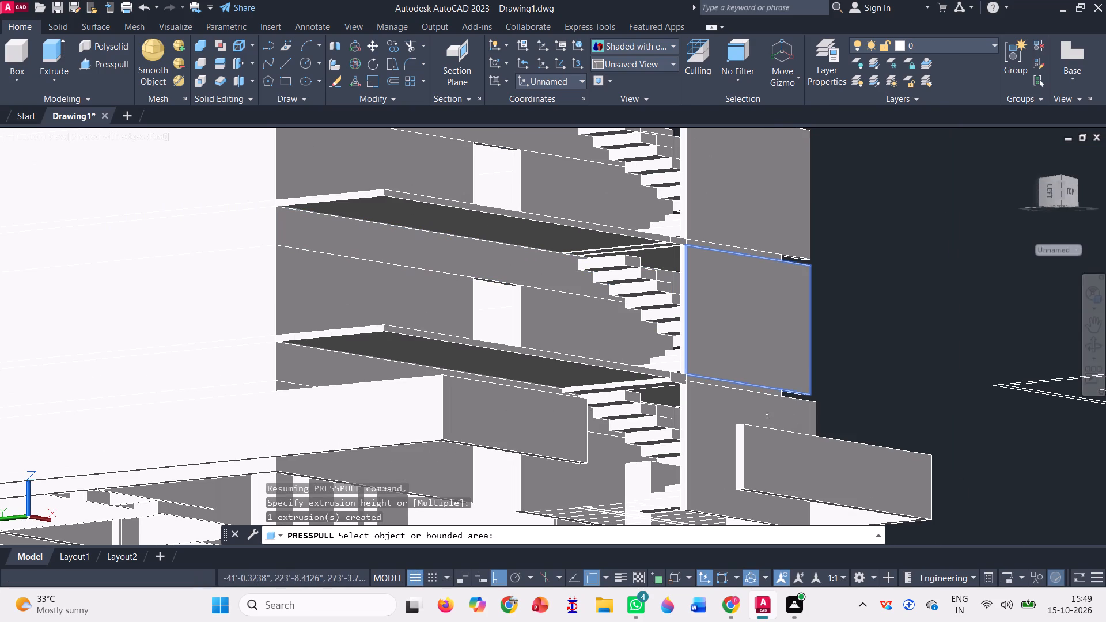
scroll(666, 361, up, 3)
key(Escape)
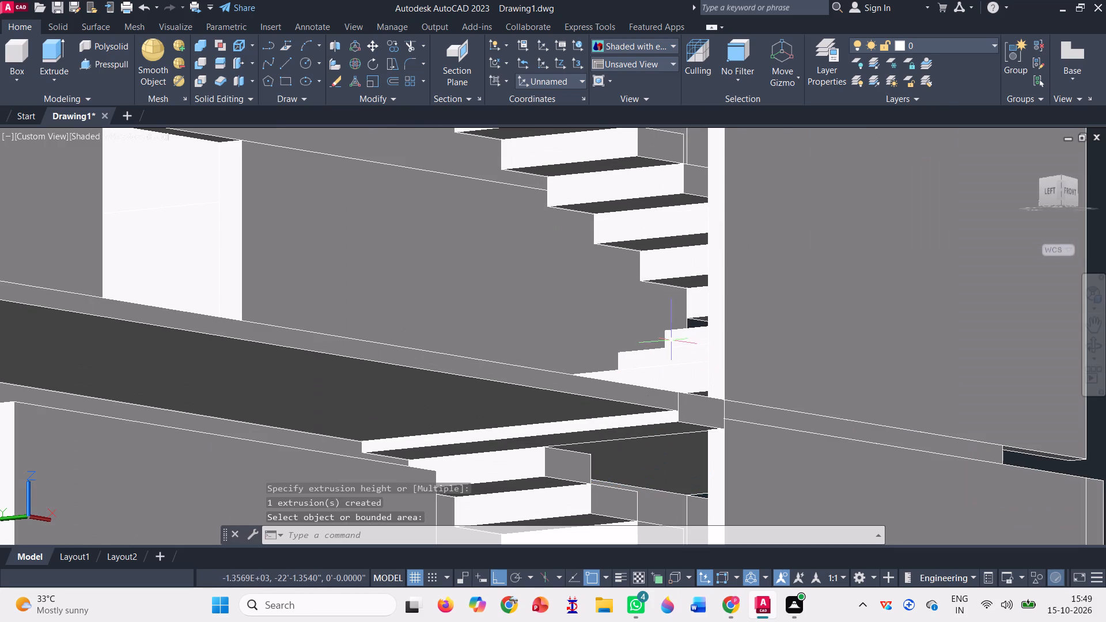
Draw a line across the front face of the strip above the ground storey, from the staircase wall to the main slab's bottom corner.
click(285, 62)
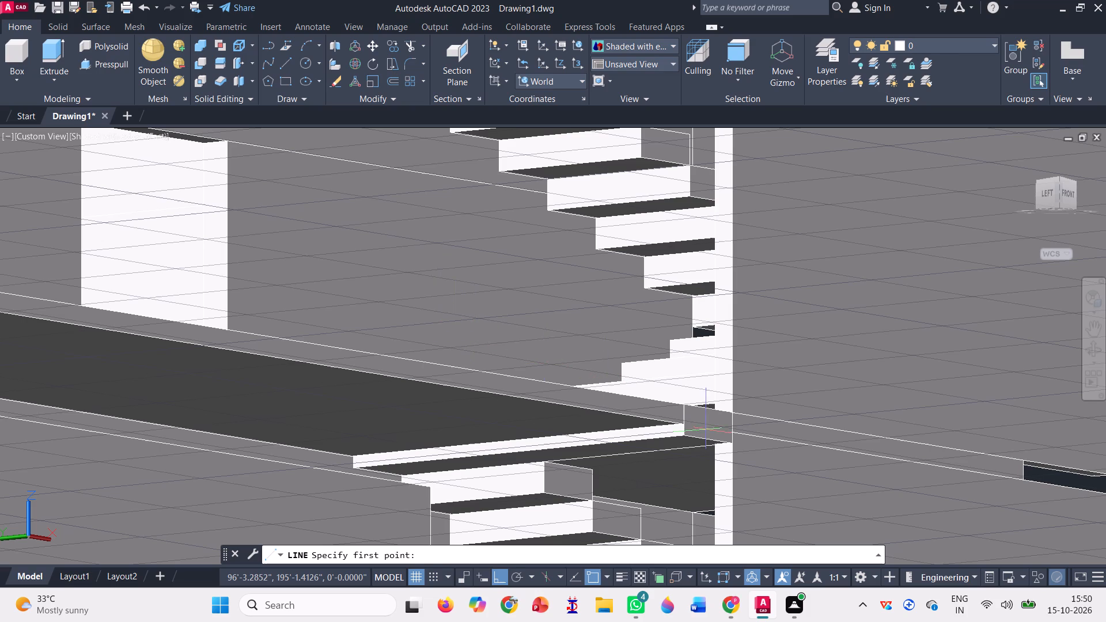
scroll(752, 440, up, 3)
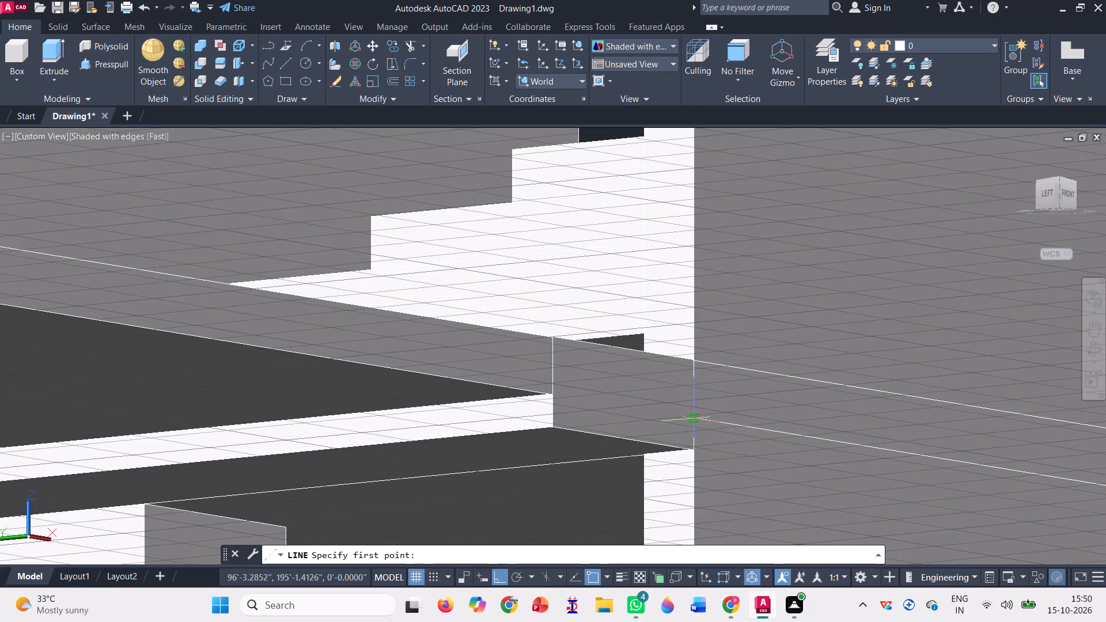
click(694, 420)
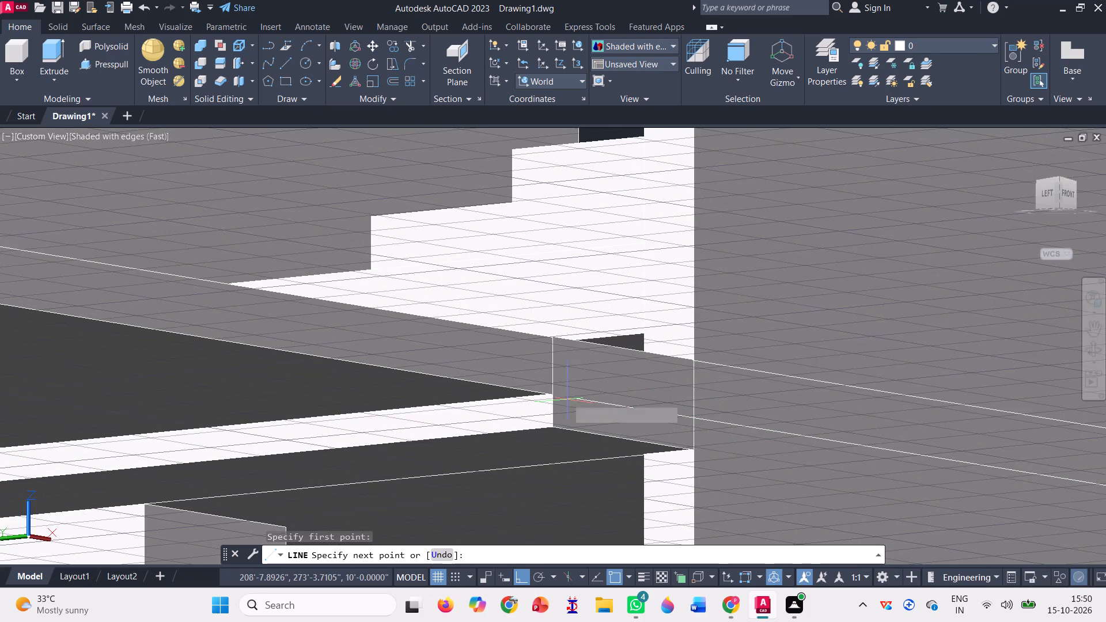
click(556, 396)
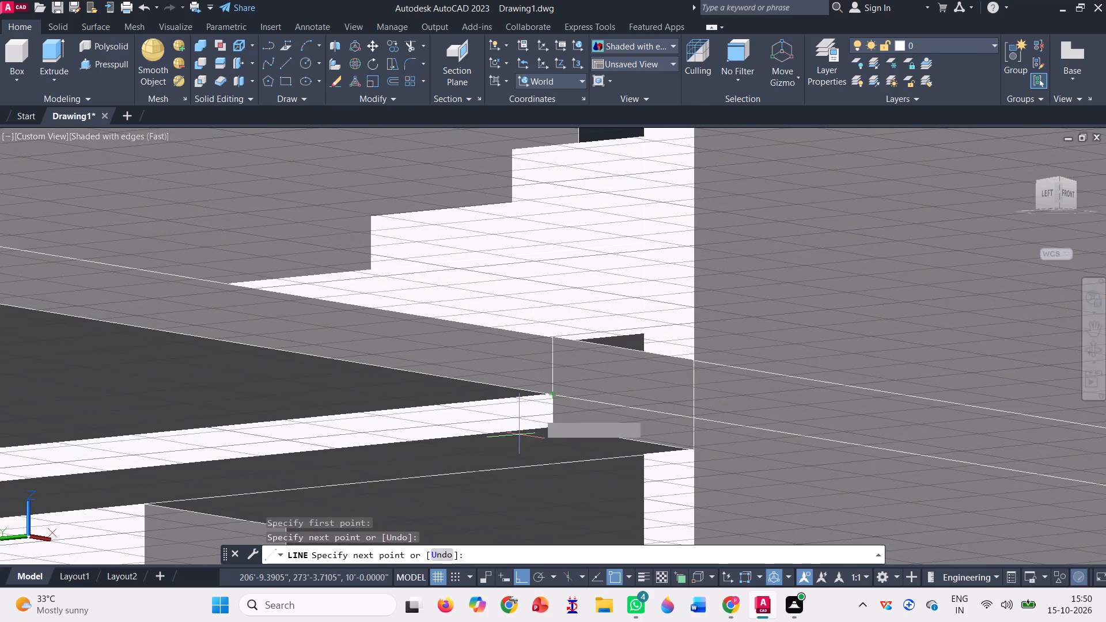
key(space)
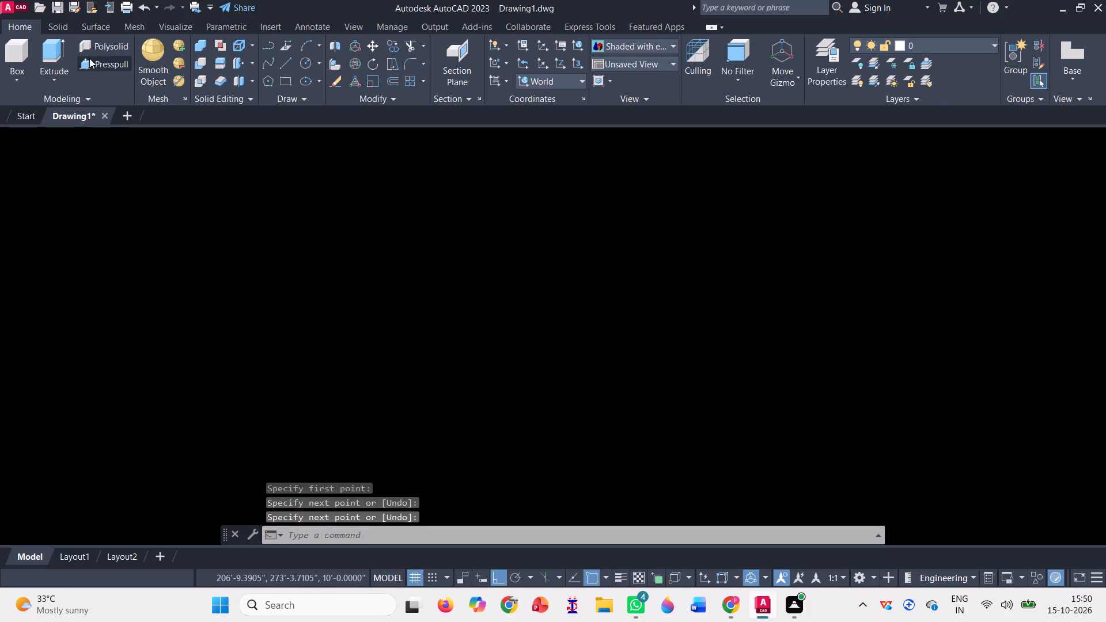
Presspull the area below that line back to the strip's far end by the stairs, trimming it level with the slab's underside.
click(92, 66)
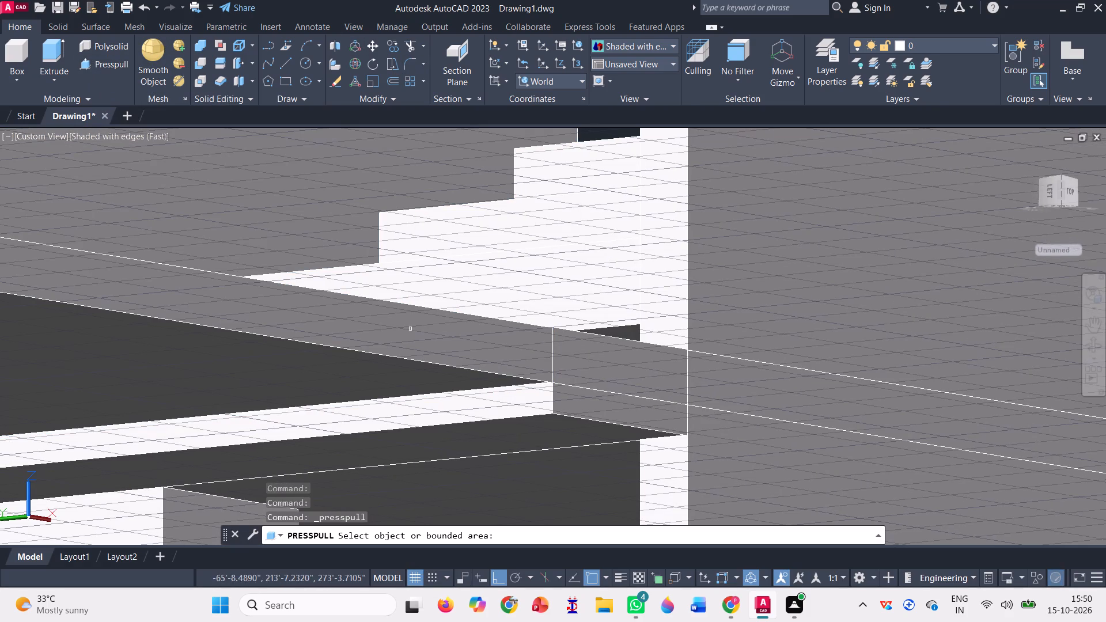
click(616, 409)
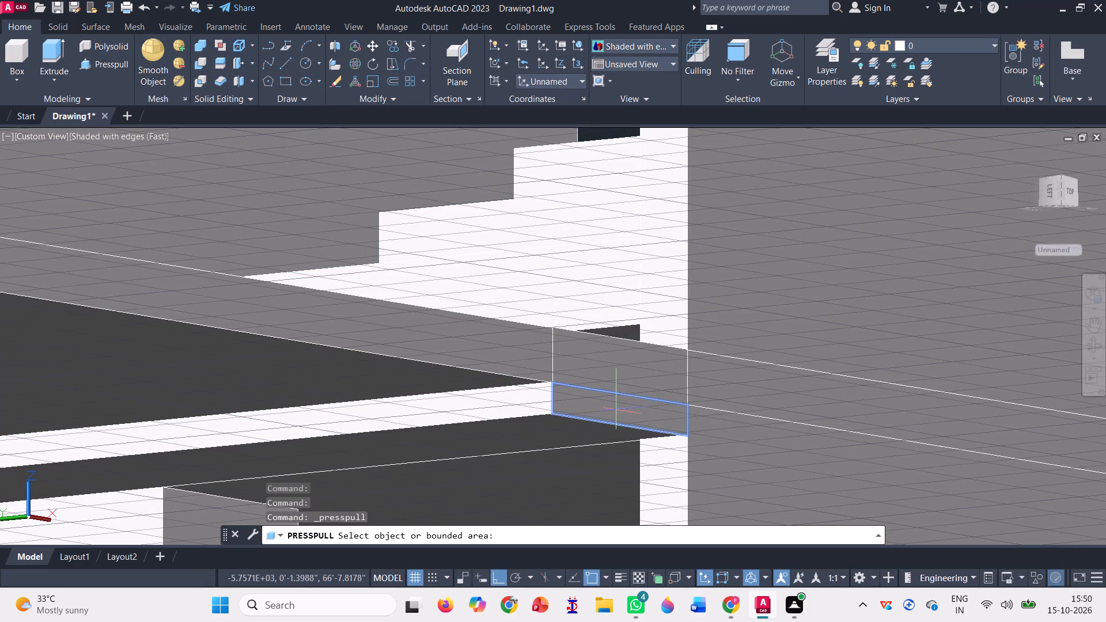
scroll(423, 382, down, 2)
scroll(103, 419, up, 3)
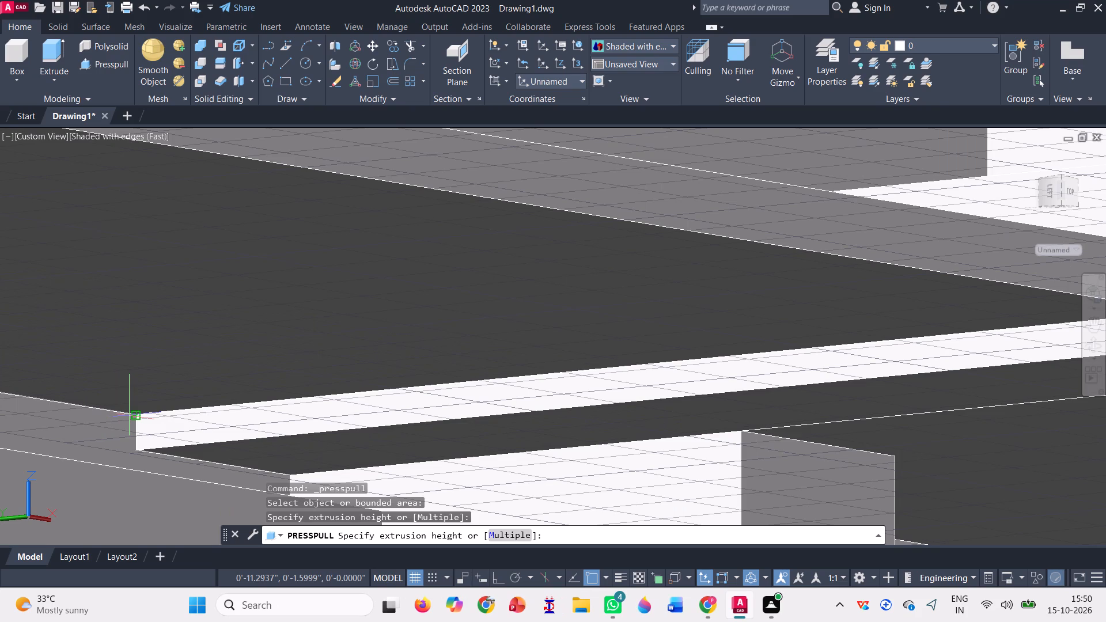
click(132, 413)
scroll(260, 422, down, 5)
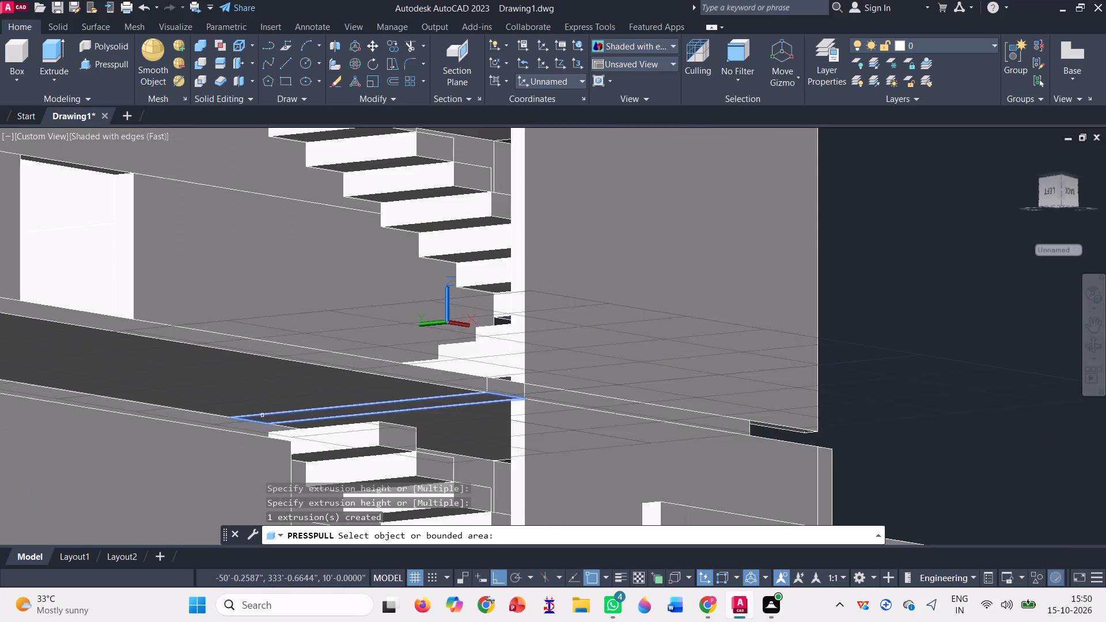
key(Escape)
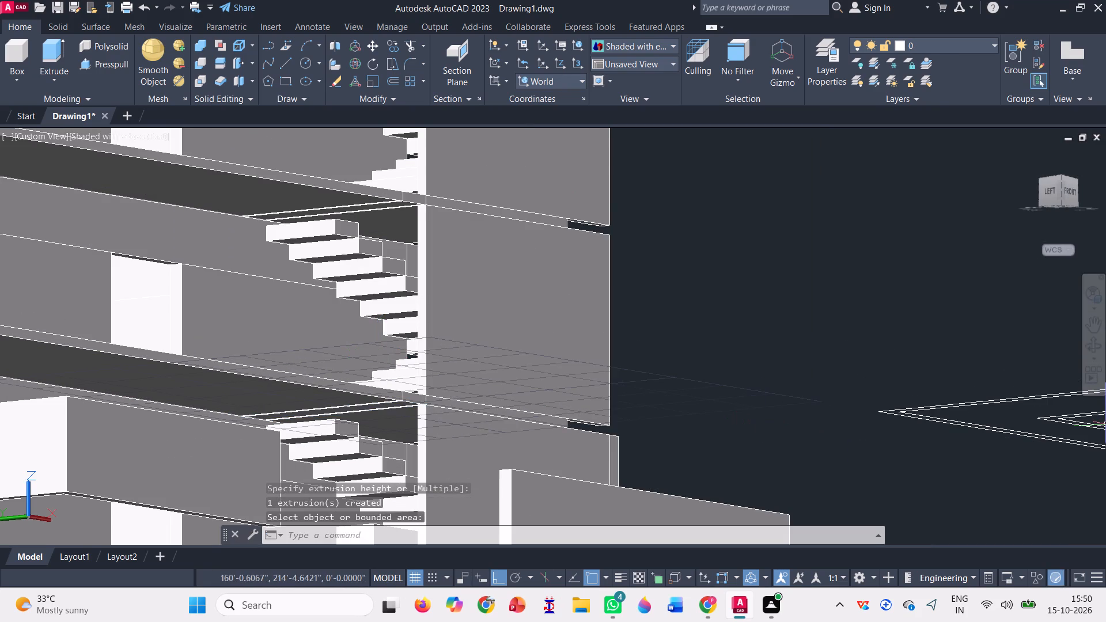
Presspull the long side edge of the slab above the second storey outward to the end corner of the staircase wall.
click(1096, 346)
drag(806, 283, 813, 370)
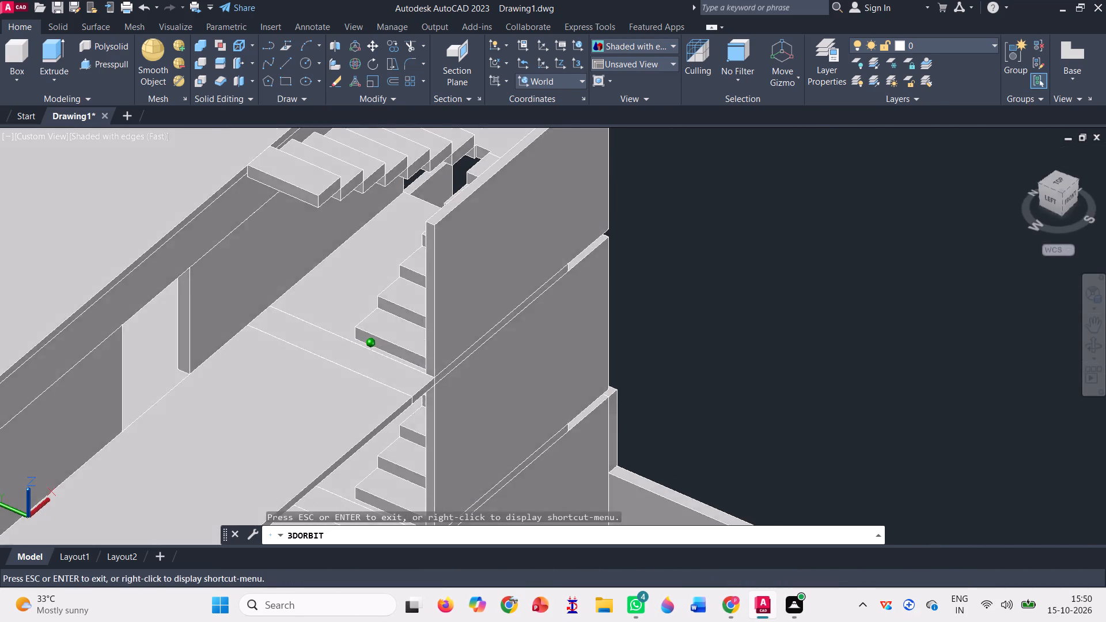
drag(813, 370, 813, 373)
scroll(323, 346, down, 6)
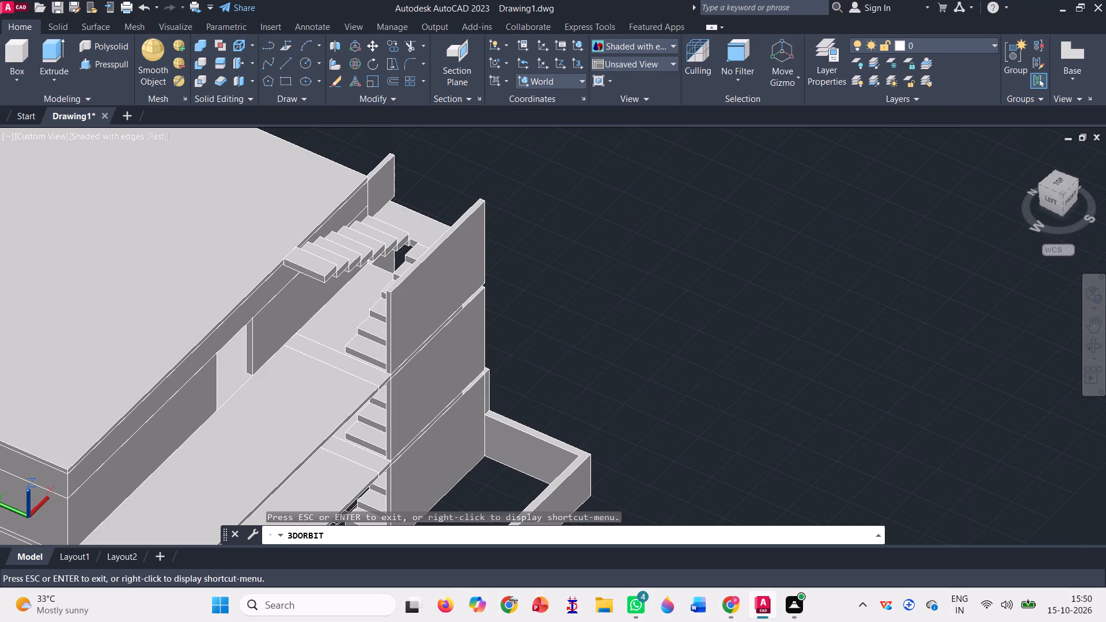
drag(592, 308, 400, 378)
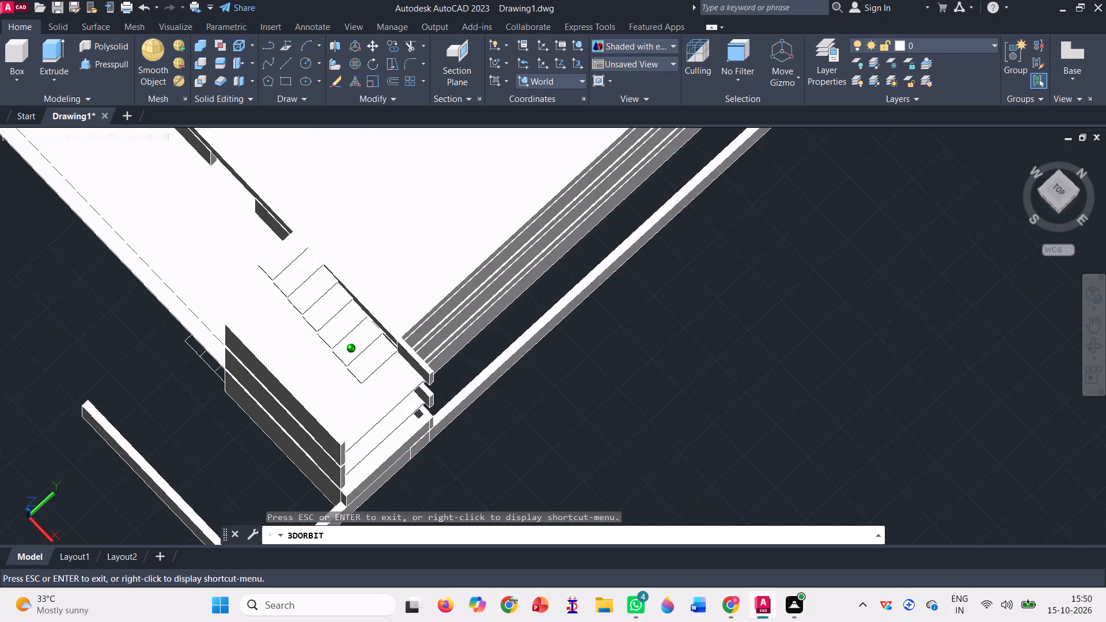
drag(400, 378, 354, 304)
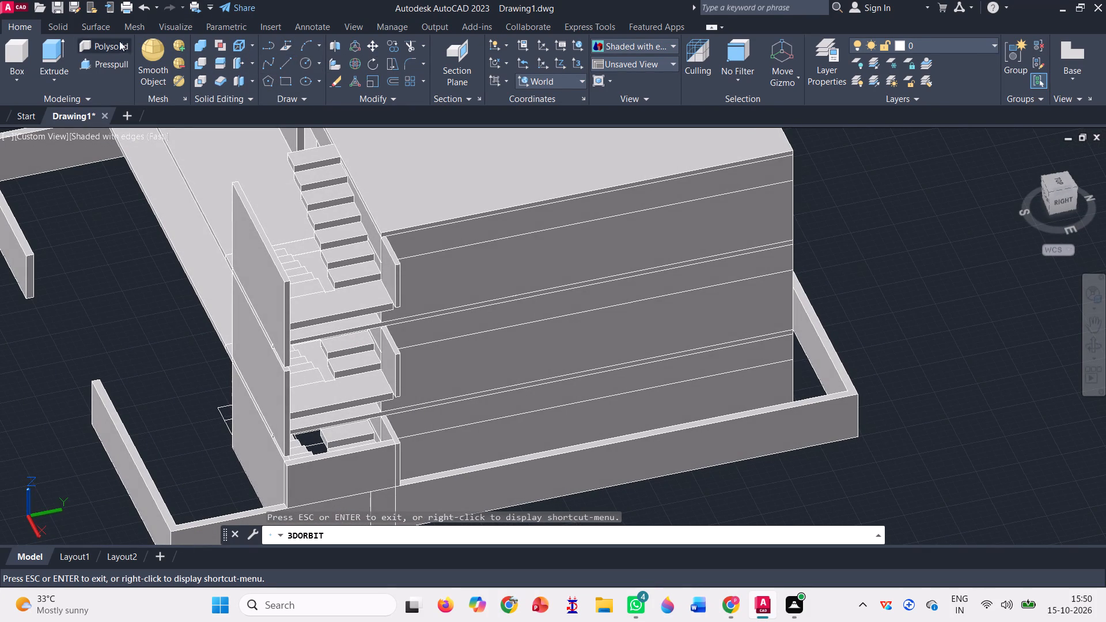
key(Escape)
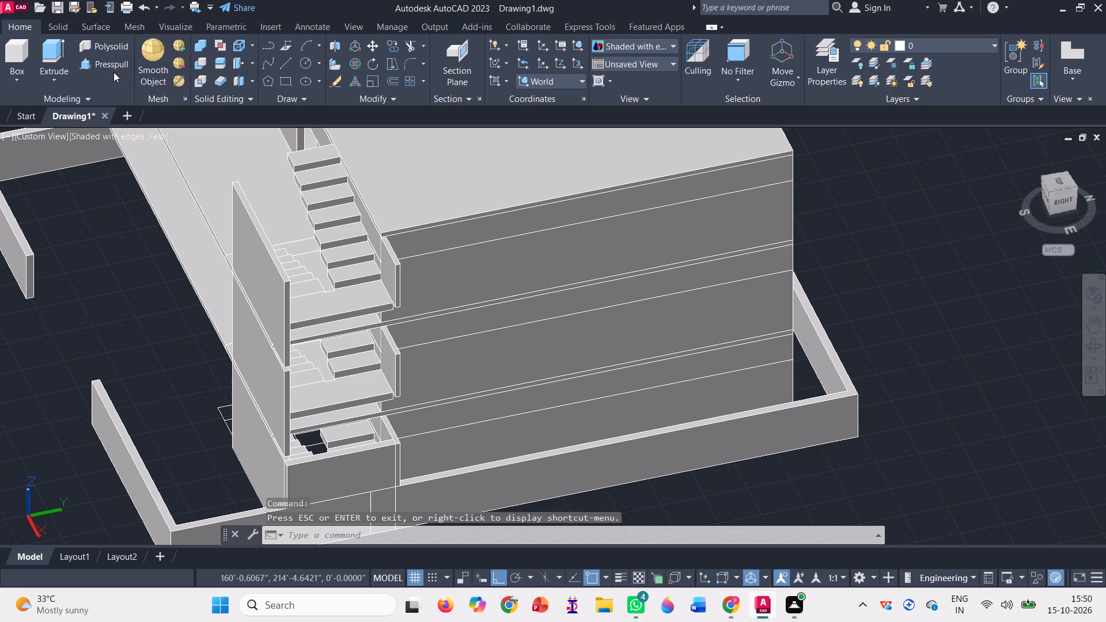
click(111, 63)
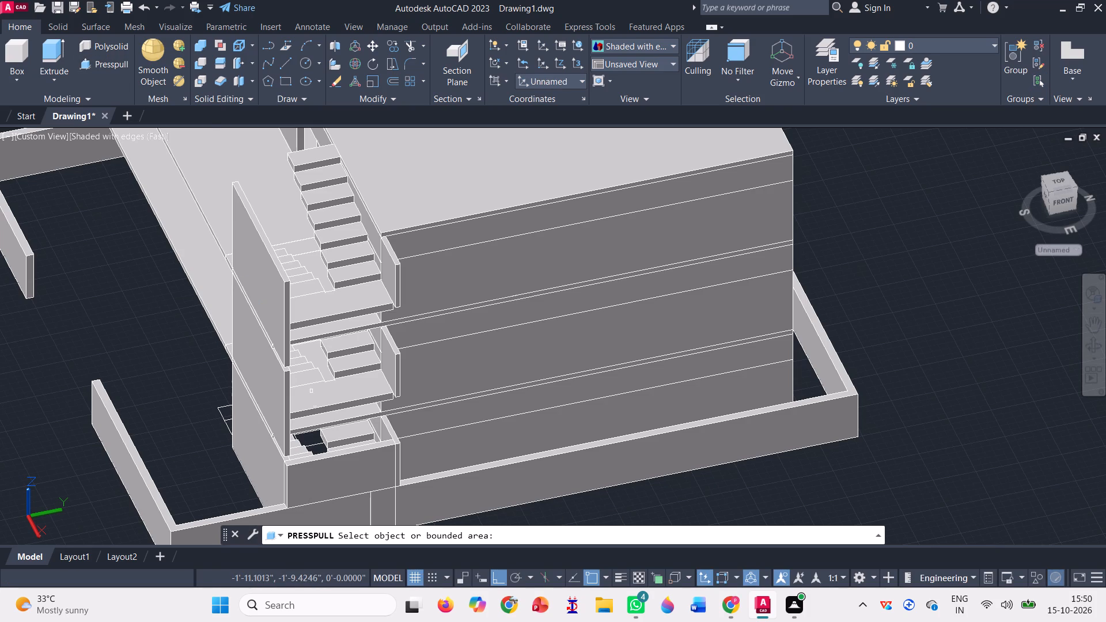
scroll(302, 308, down, 1)
scroll(308, 361, up, 3)
scroll(305, 252, up, 2)
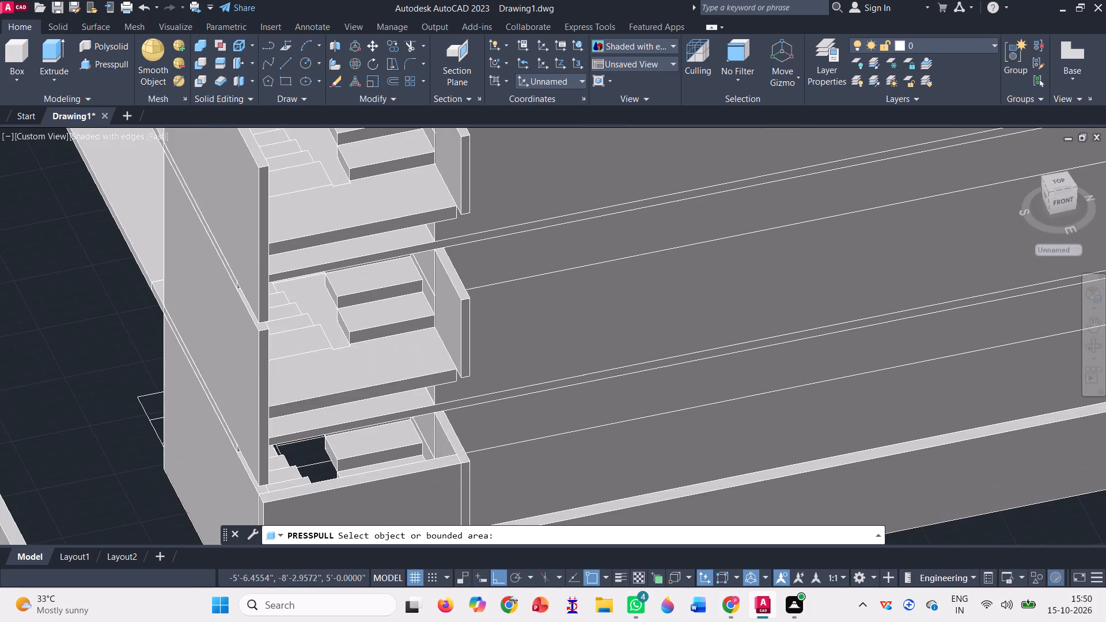
scroll(305, 252, up, 1)
click(271, 279)
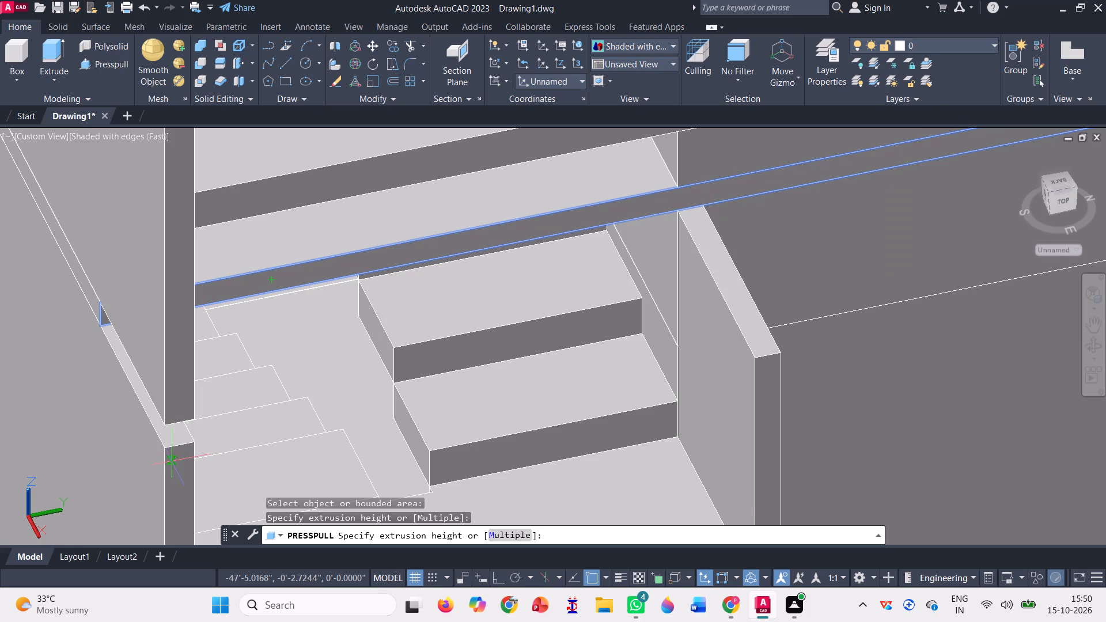
click(169, 443)
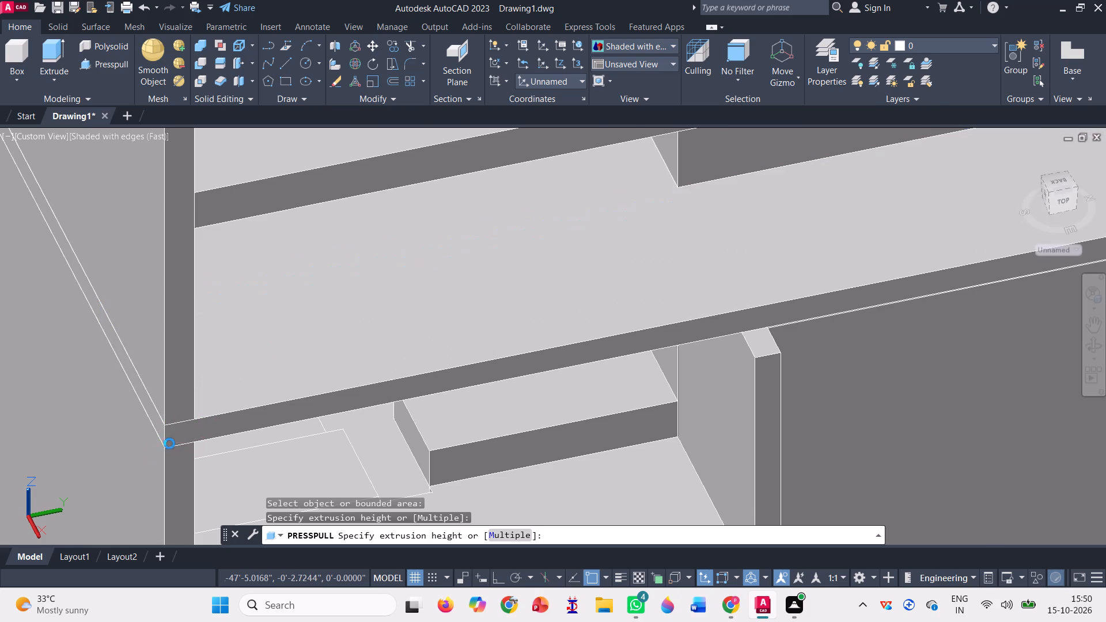
scroll(285, 349, down, 2)
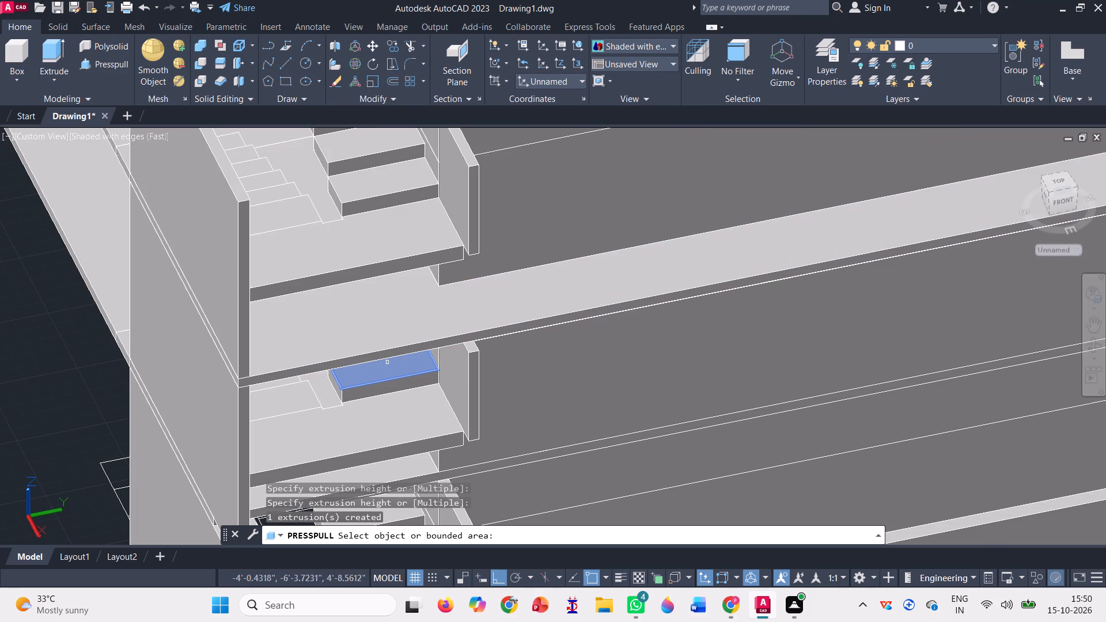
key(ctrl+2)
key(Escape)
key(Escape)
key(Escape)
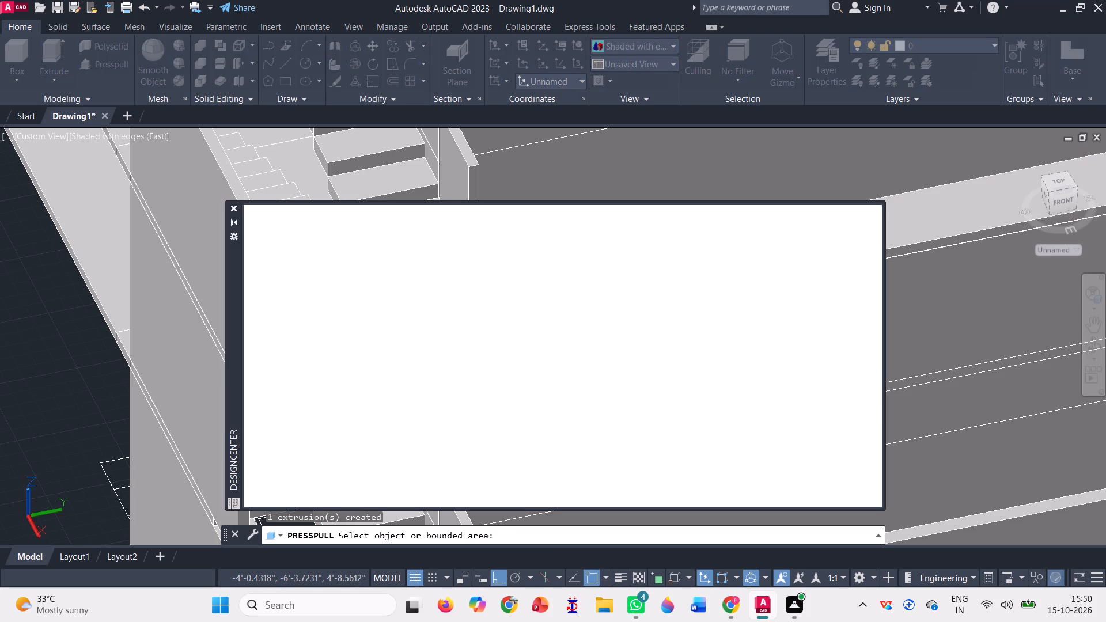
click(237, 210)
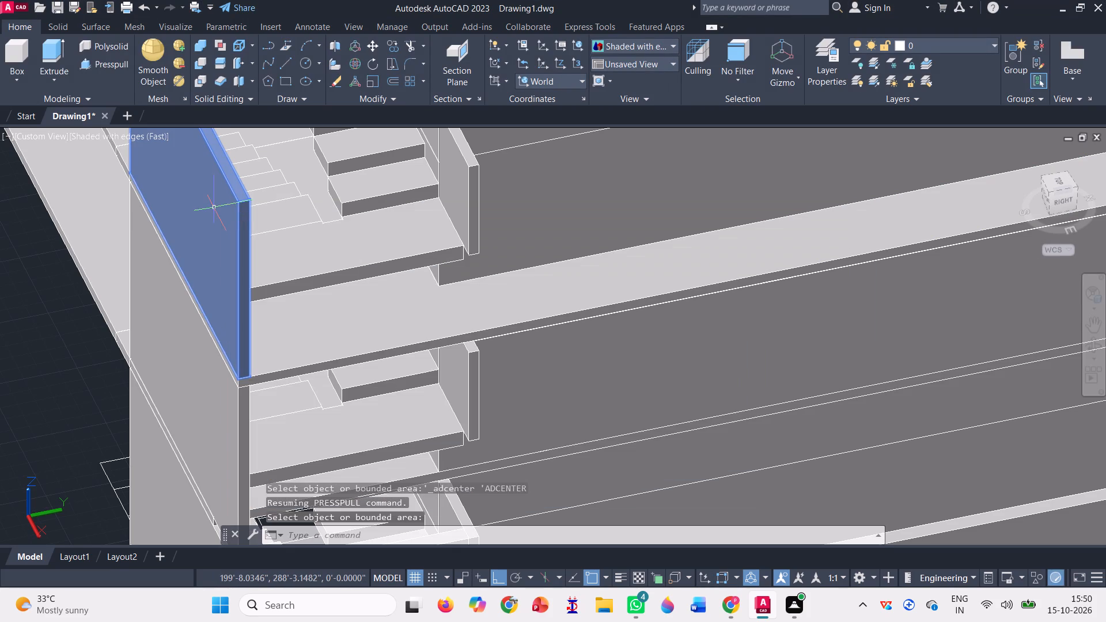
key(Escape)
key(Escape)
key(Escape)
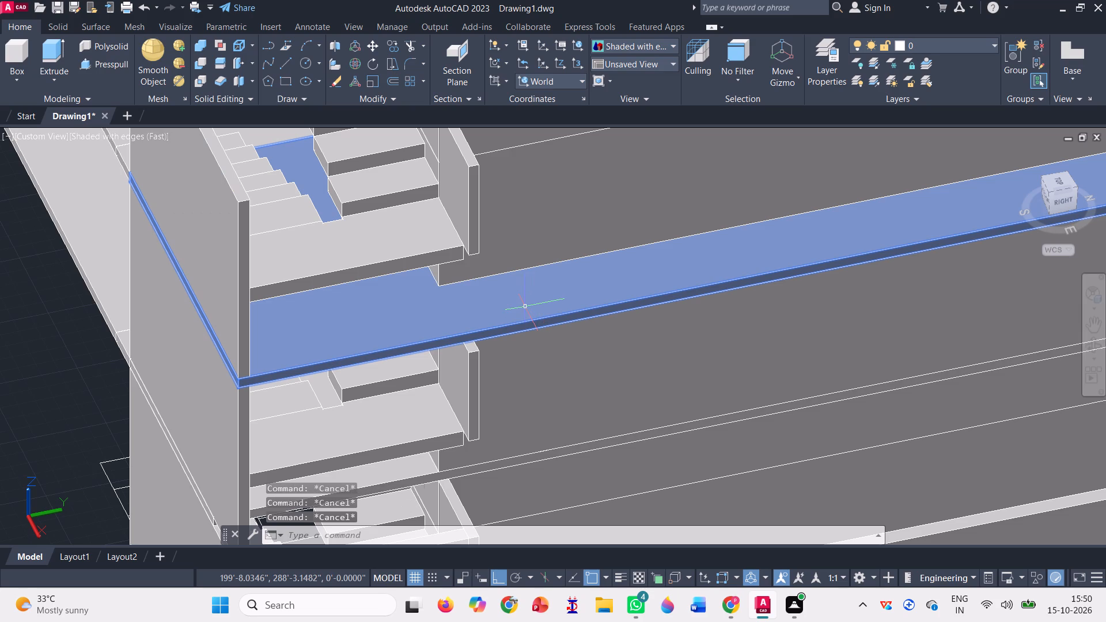
Undo the last Presspull of the slab's side edge above the second storey.
key(ctrl+z)
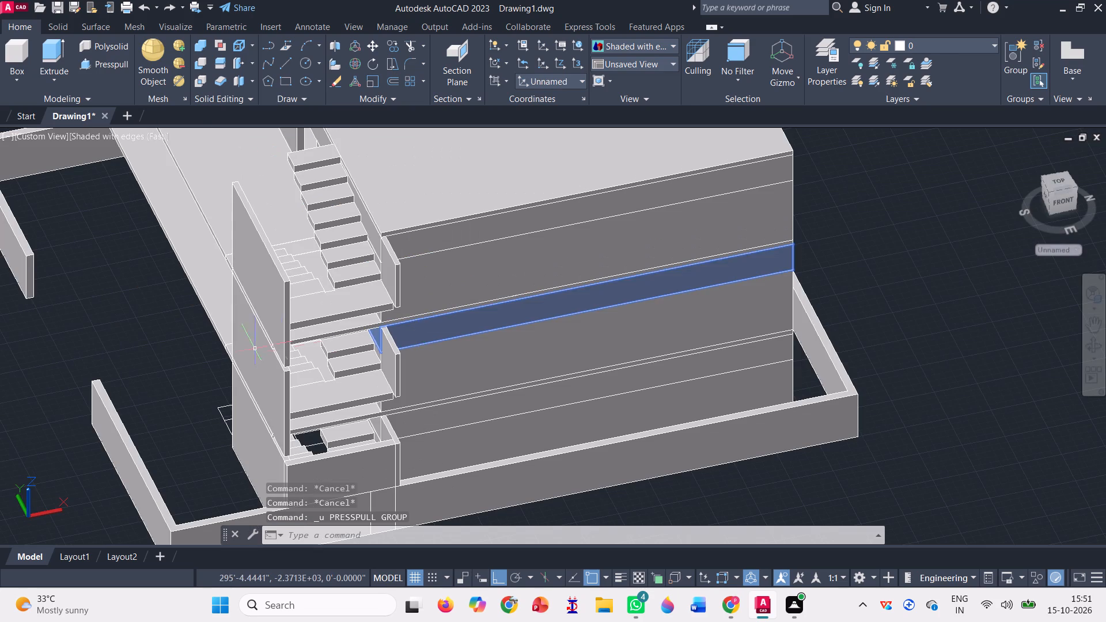
scroll(254, 347, up, 2)
scroll(290, 329, down, 1)
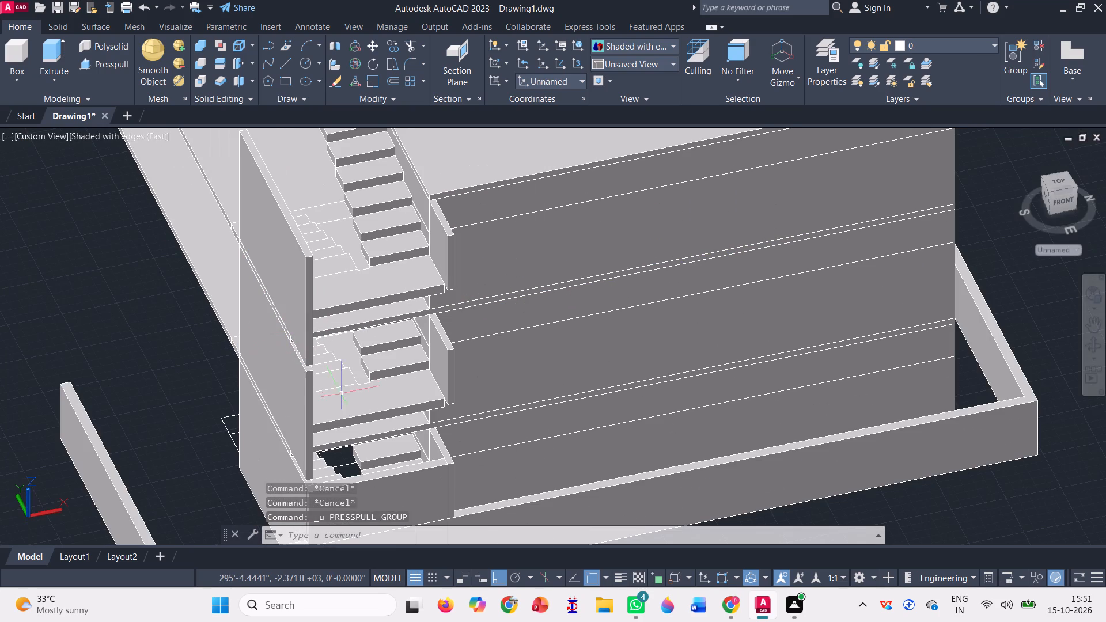
Delete the two upper-storey outer side wall panels of the staircase, above the ground-storey wall.
click(1094, 344)
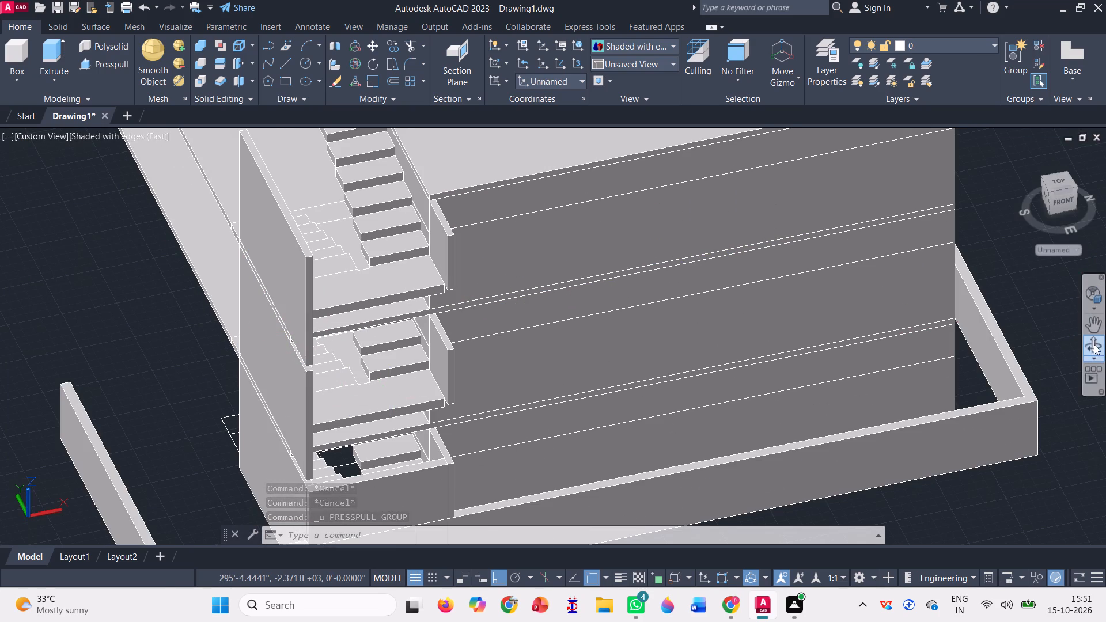
drag(887, 502, 915, 489)
scroll(460, 317, down, 3)
scroll(355, 385, up, 4)
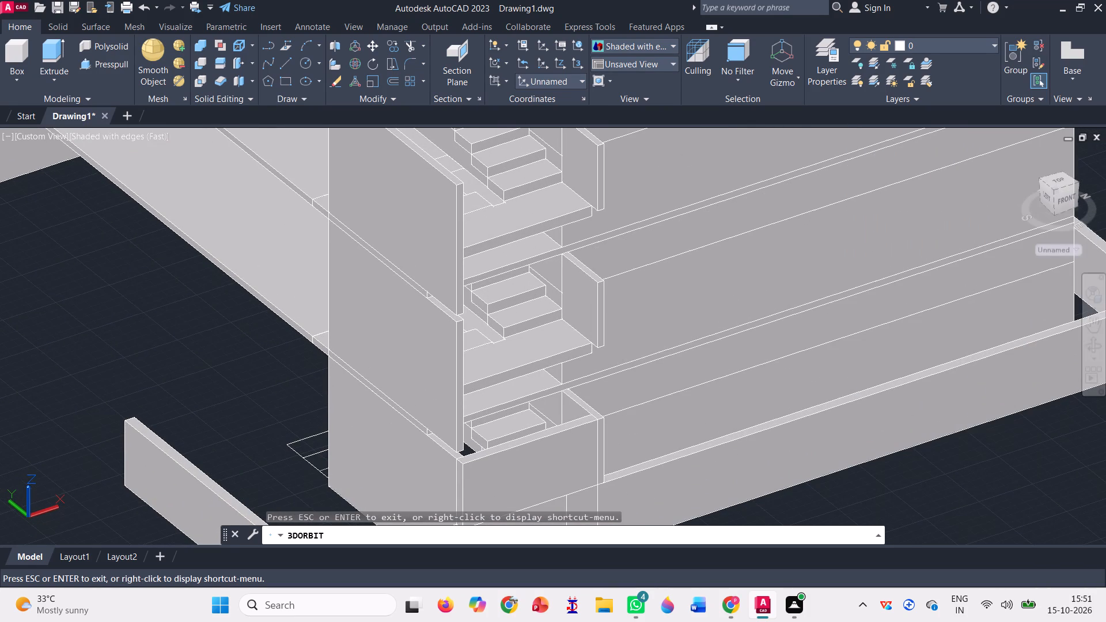
scroll(407, 354, down, 2)
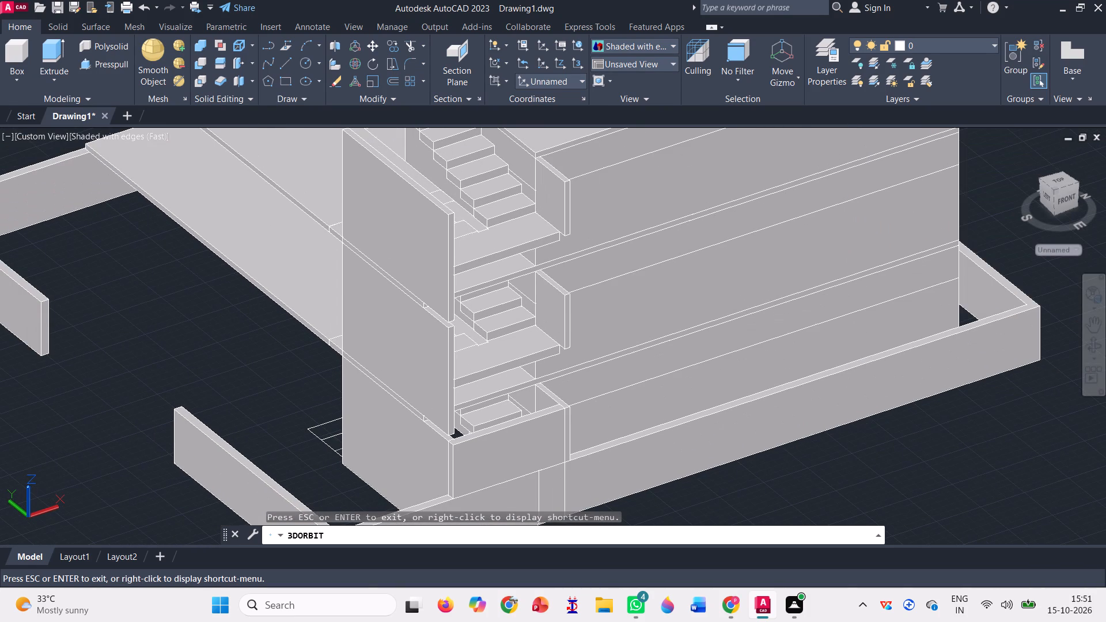
click(395, 242)
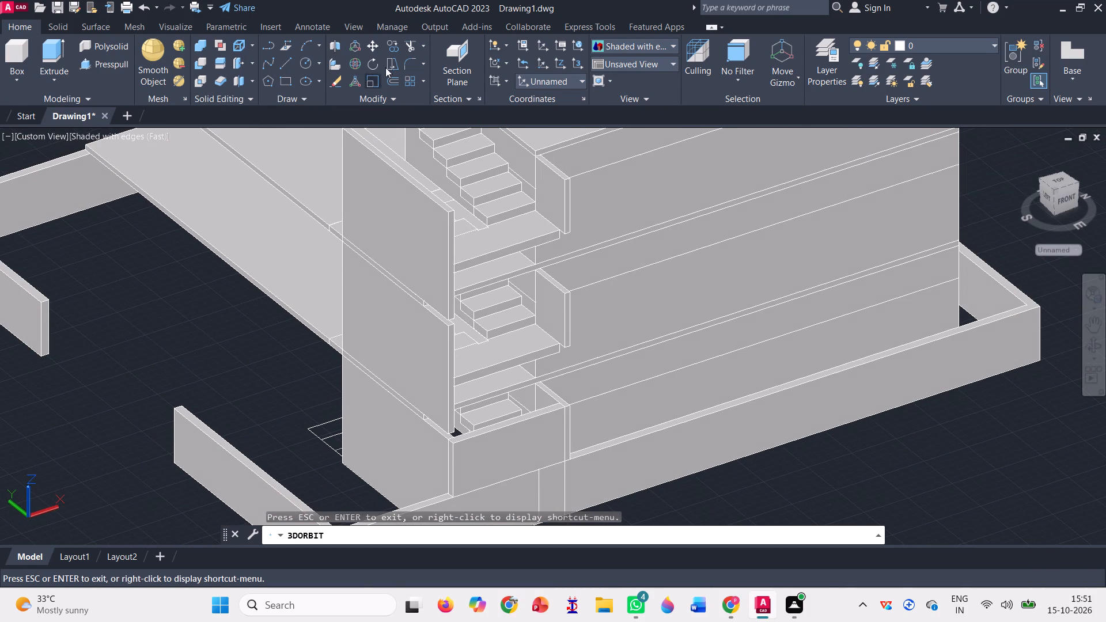
key(Escape)
click(400, 223)
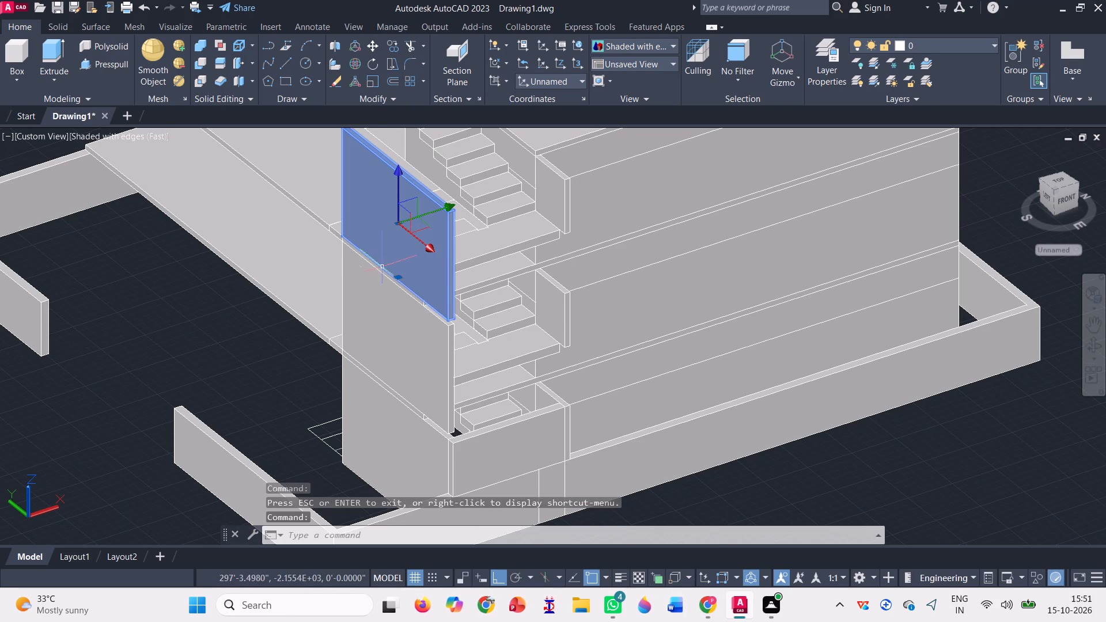
click(376, 318)
key(Delete)
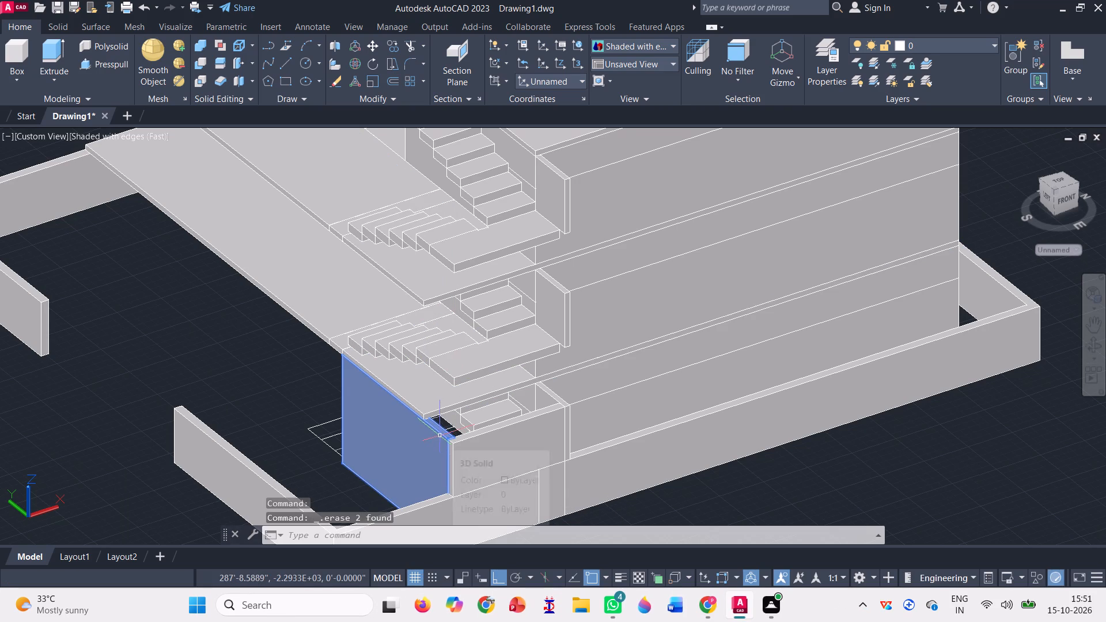
Presspull the exposed end of the ground-storey outer side wall's top face upward to above the roof slab.
click(105, 60)
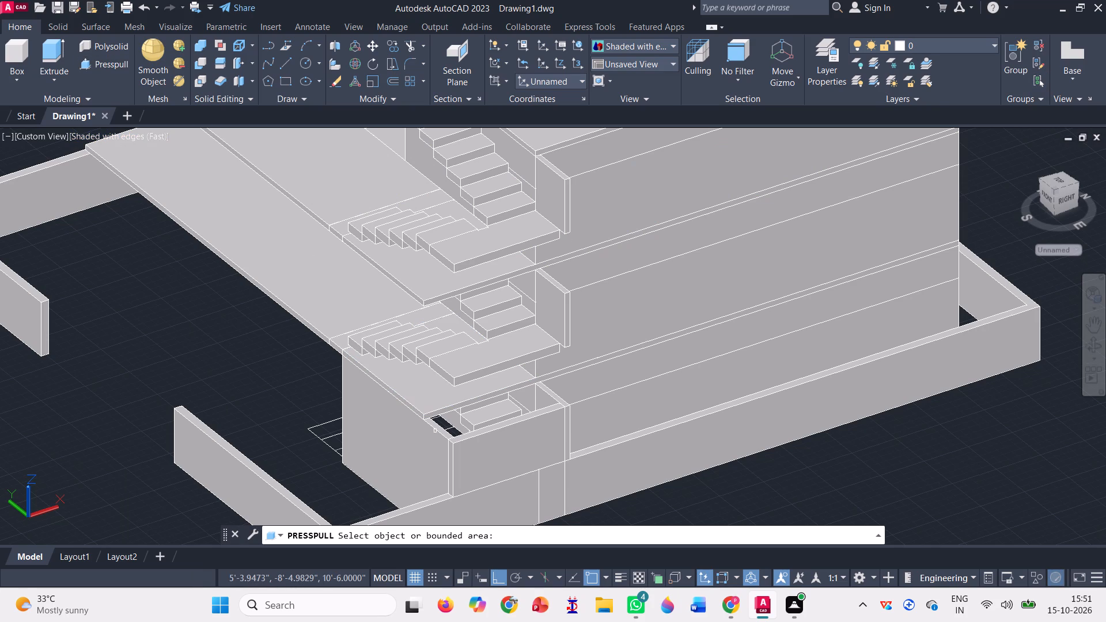
scroll(435, 423, up, 6)
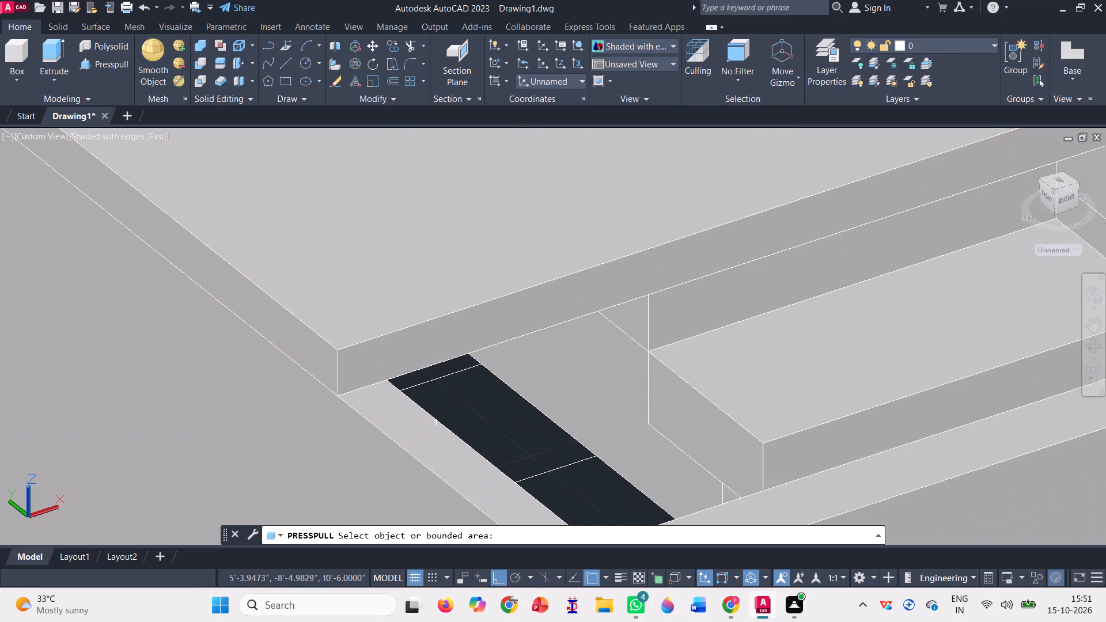
click(396, 423)
scroll(396, 423, down, 2)
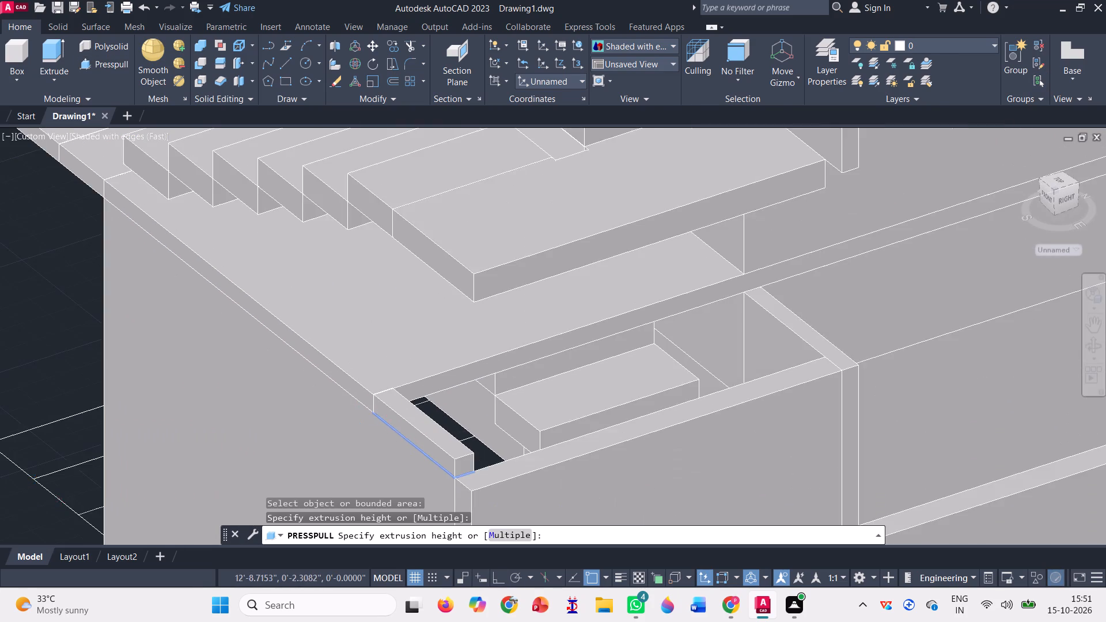
scroll(396, 423, down, 2)
scroll(425, 299, down, 1)
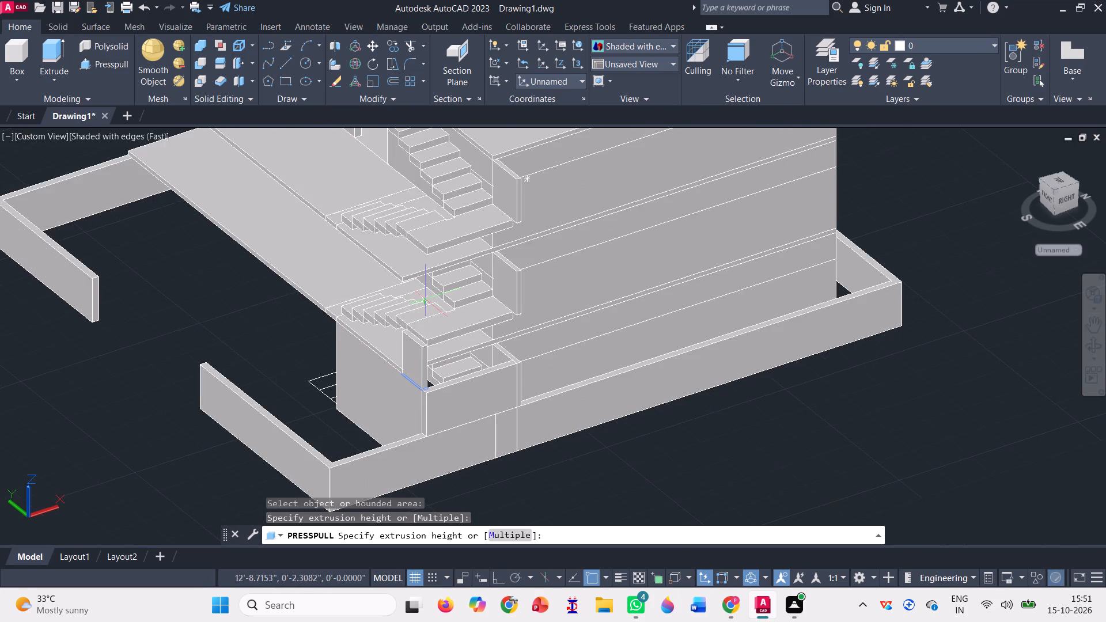
scroll(425, 299, down, 1)
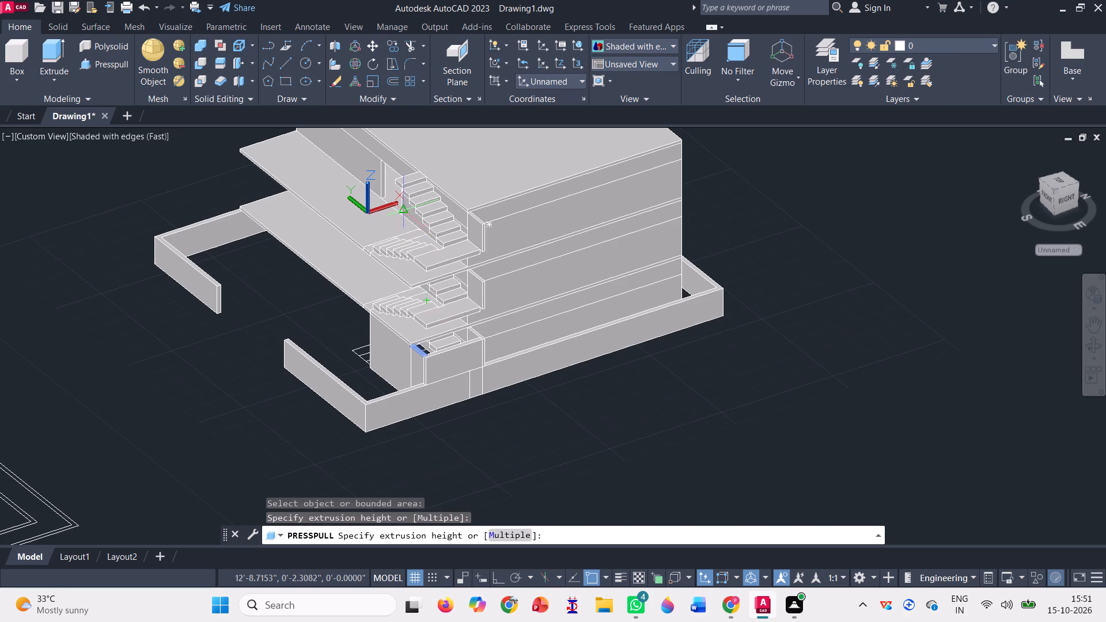
scroll(370, 204, down, 1)
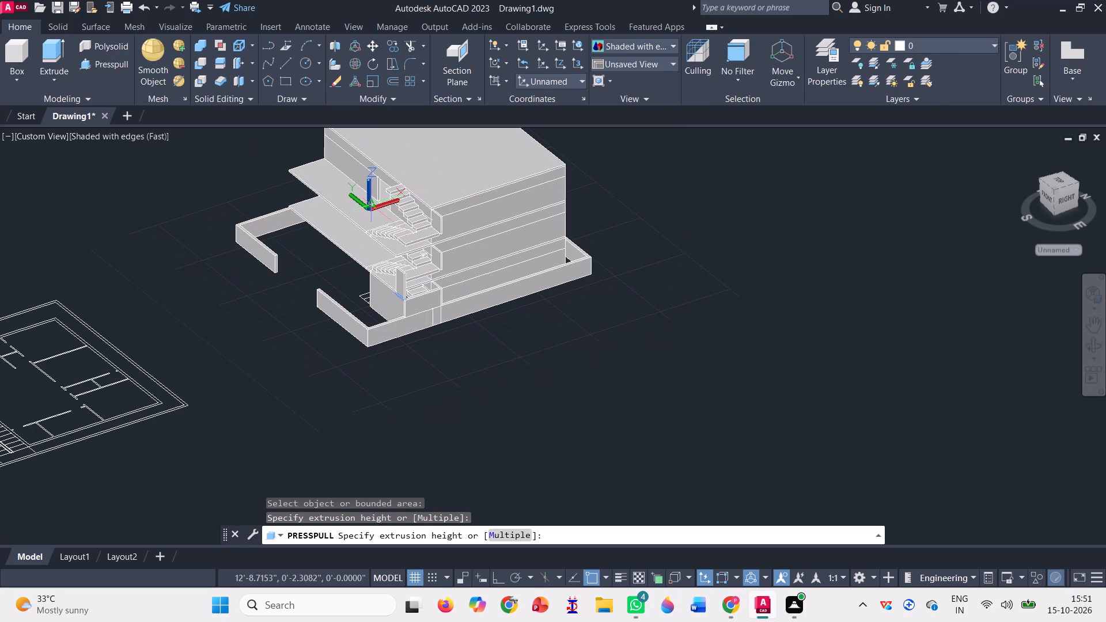
click(1092, 346)
drag(597, 319, 595, 318)
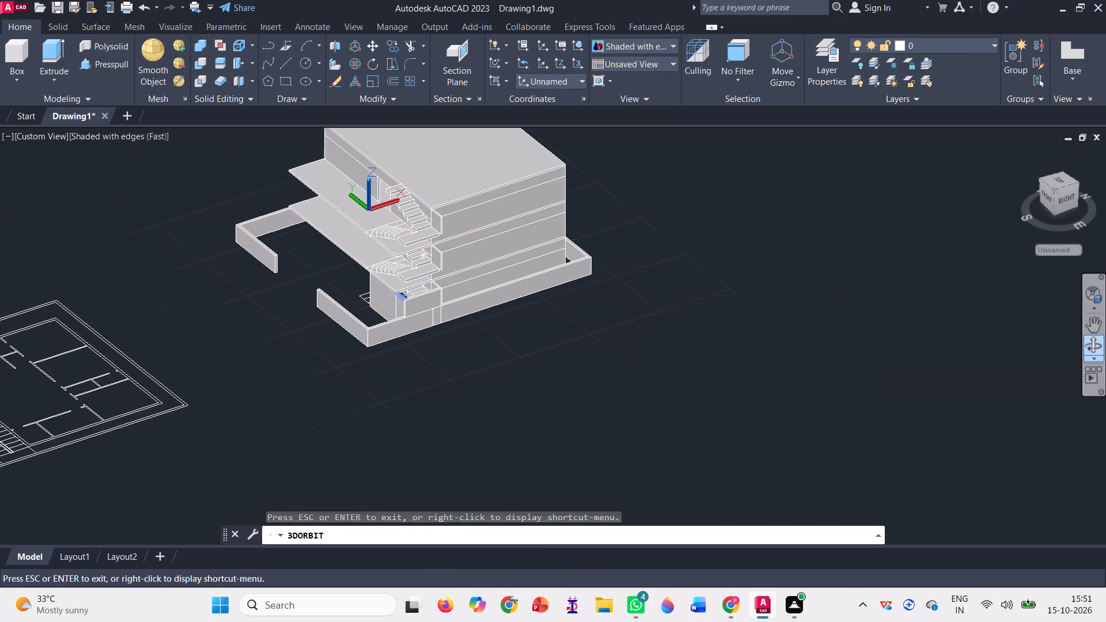
drag(595, 318, 462, 358)
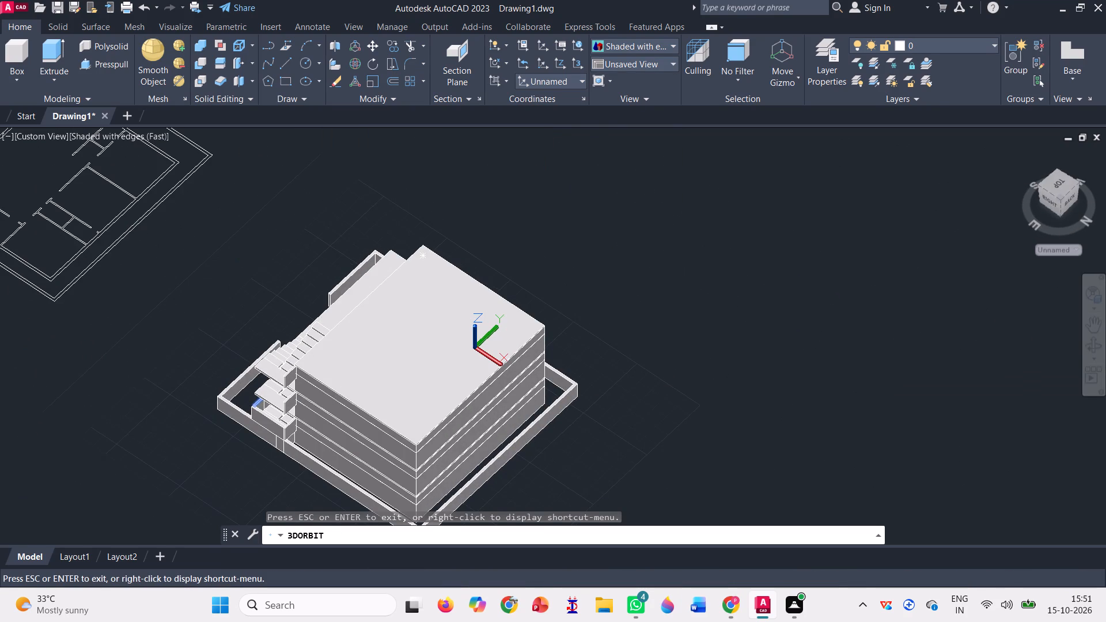
drag(260, 456, 292, 443)
key(Escape)
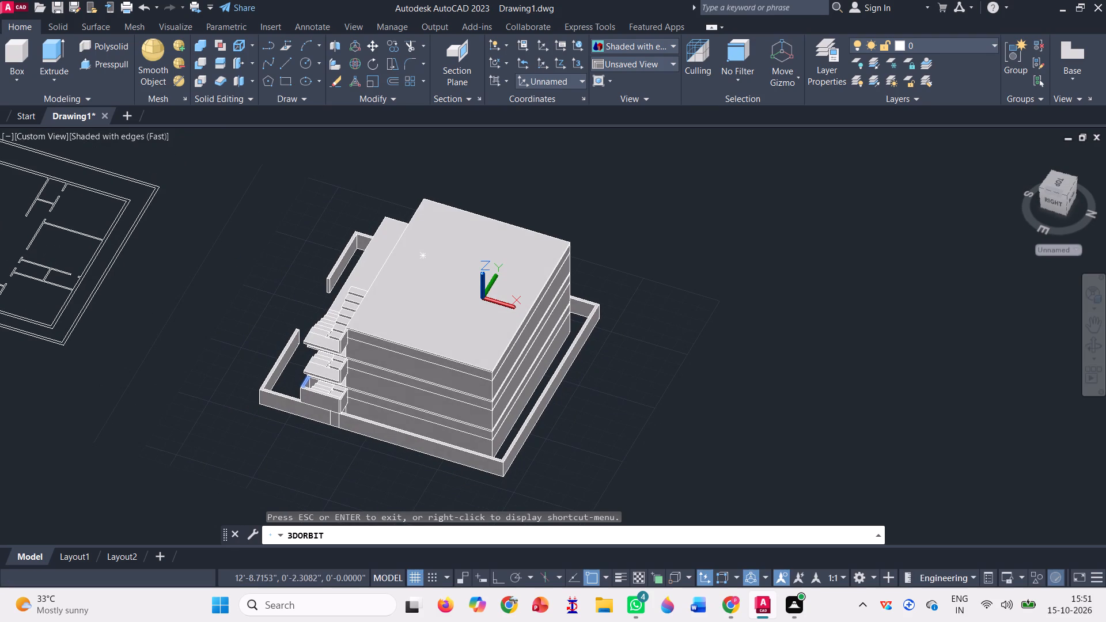
scroll(257, 317, up, 1)
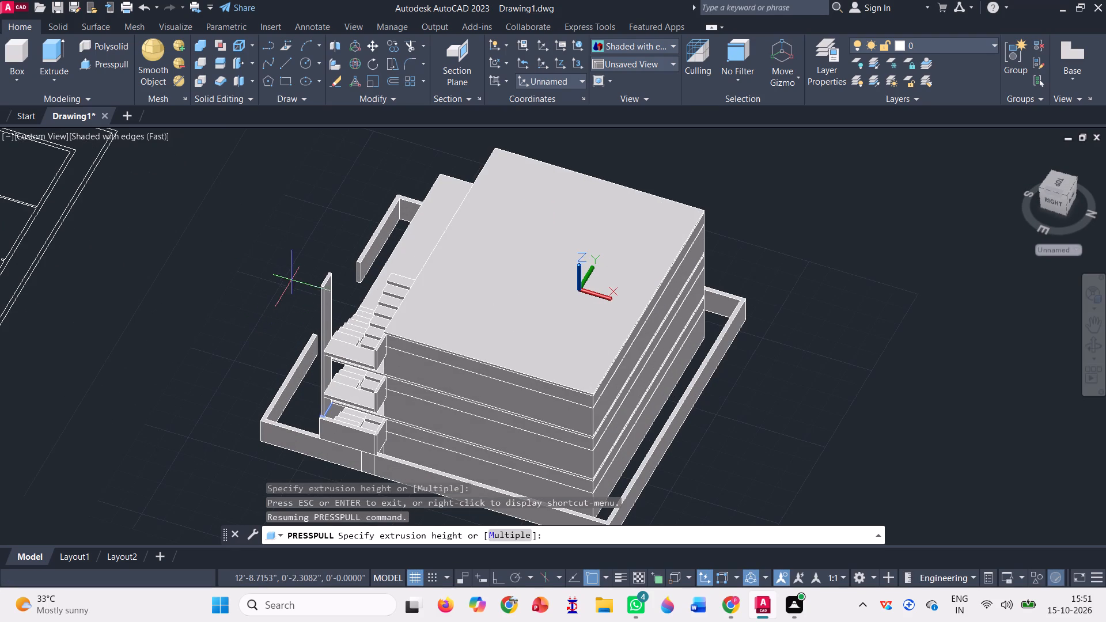
click(326, 289)
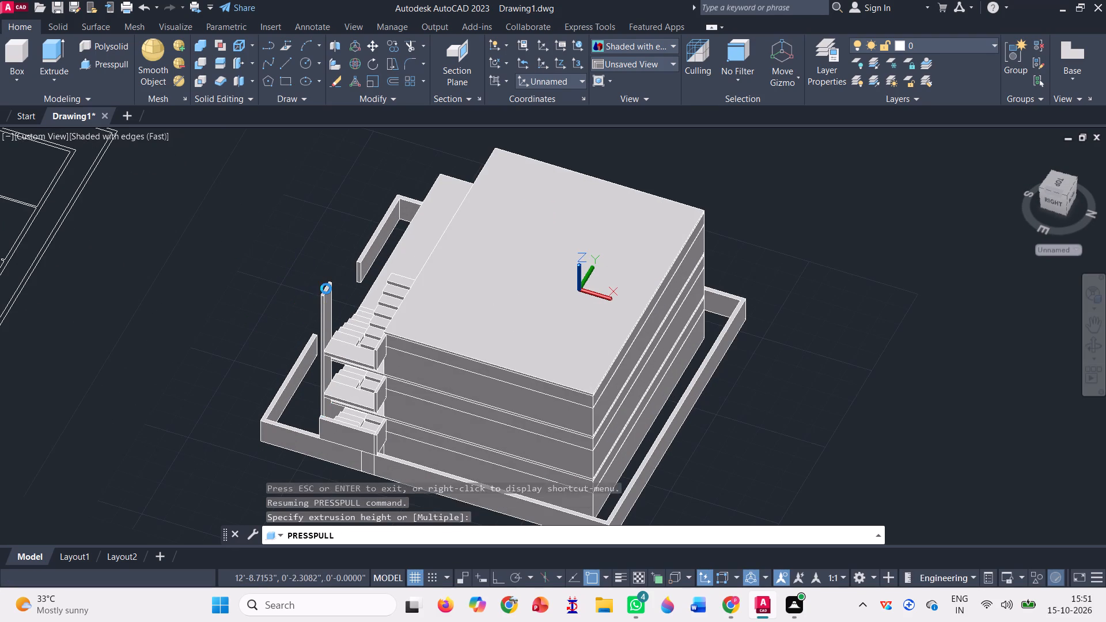
Presspull the top face of the ground-storey front staircase wall up to the top corner of the uppermost short return wall.
scroll(335, 422, up, 5)
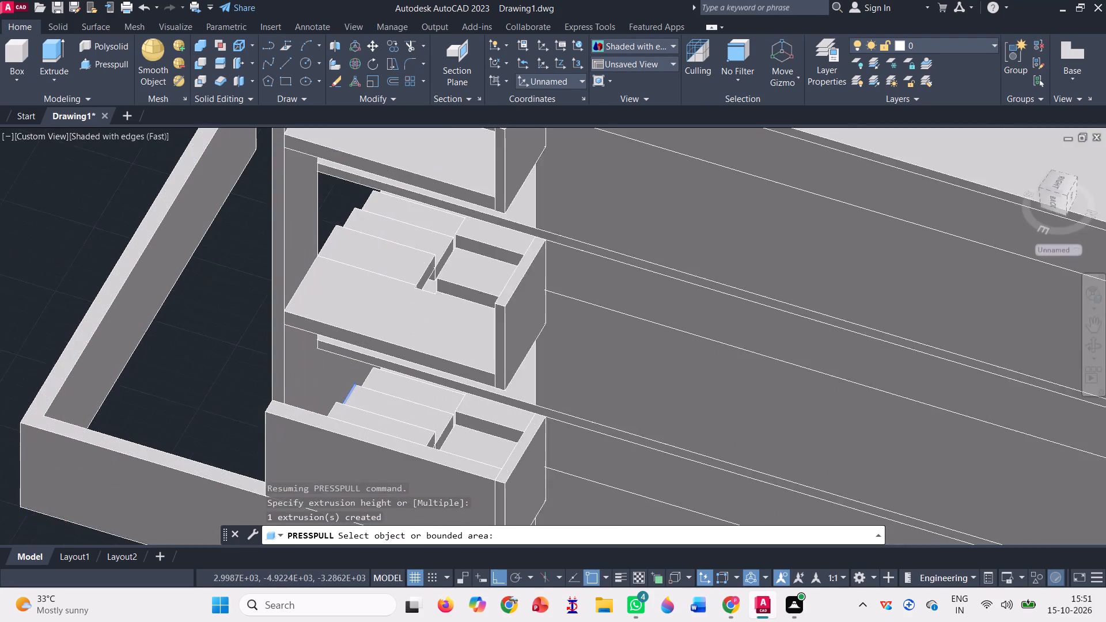
click(335, 431)
scroll(334, 428, down, 3)
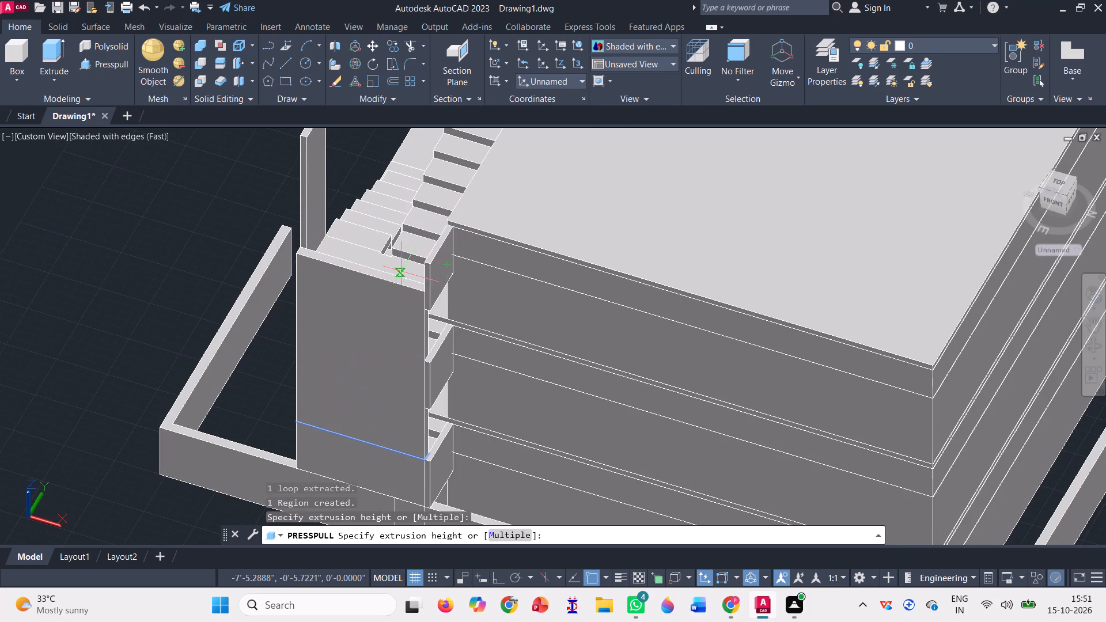
scroll(401, 271, up, 2)
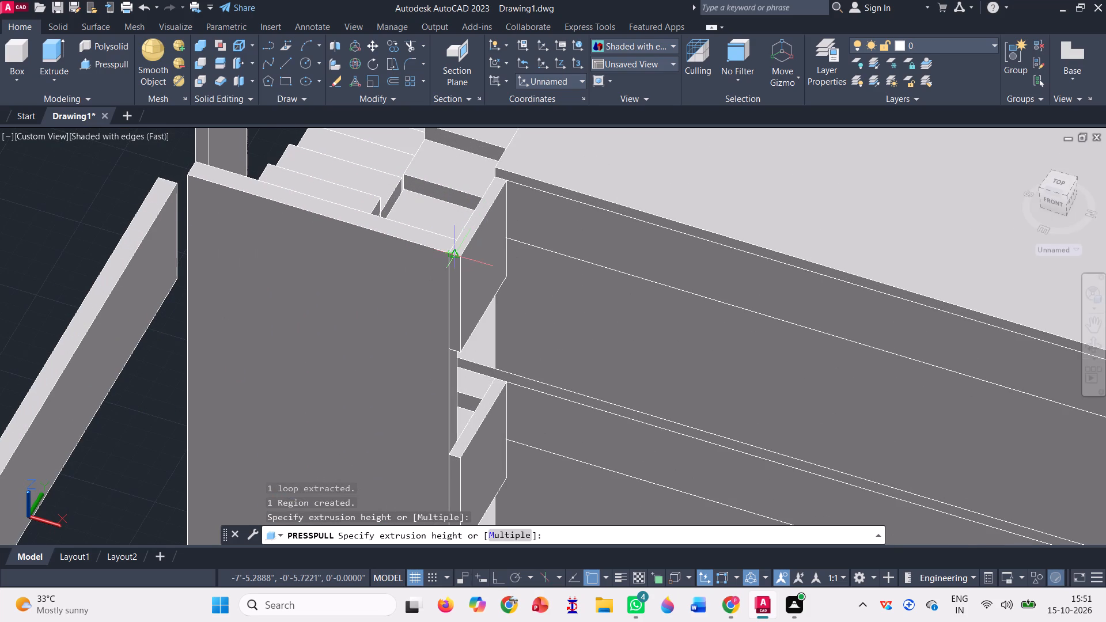
click(449, 251)
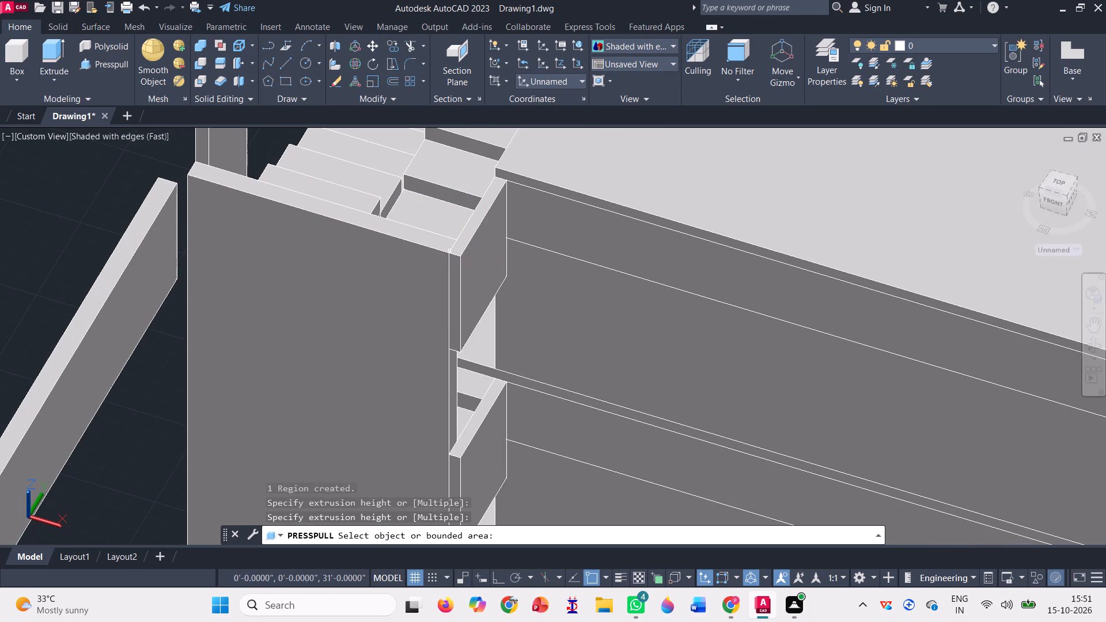
key(space)
Delete the two upper-storey short return walls between the front staircase wall and the main building.
scroll(430, 221, down, 1)
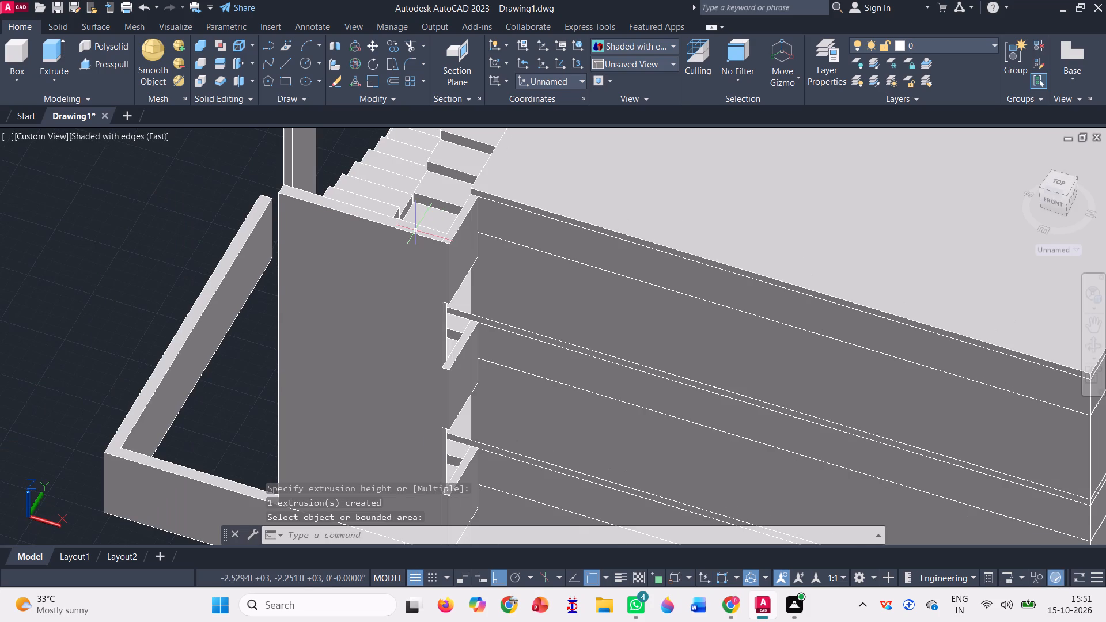
click(451, 365)
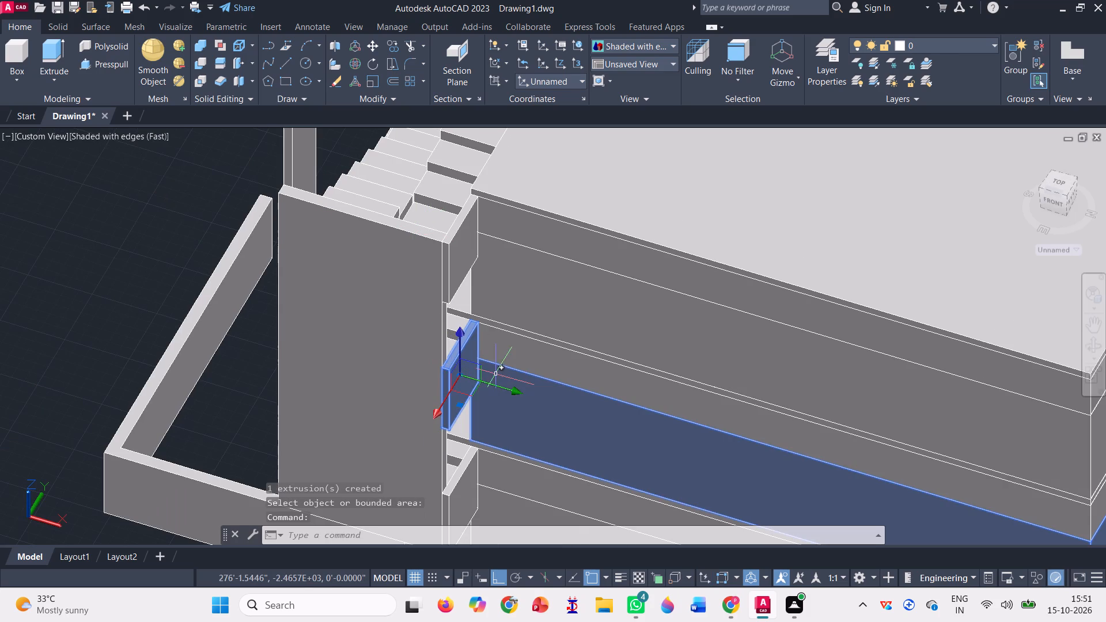
key(Delete)
click(463, 248)
key(Delete)
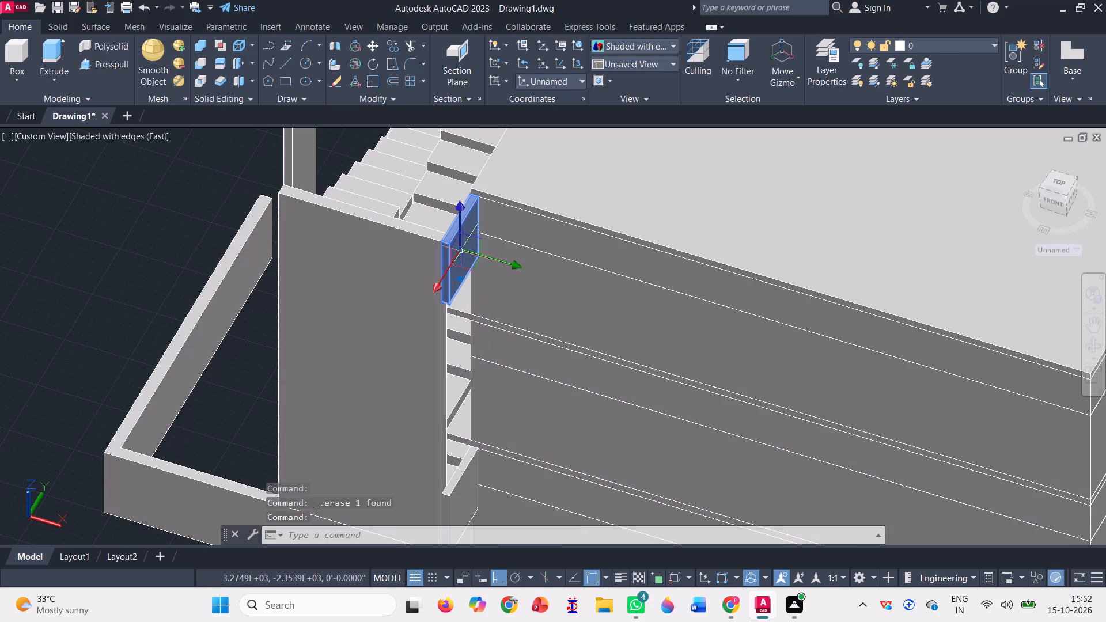
Presspull the top face of the ground-storey short return wall up to the top corner of the front staircase wall.
click(111, 59)
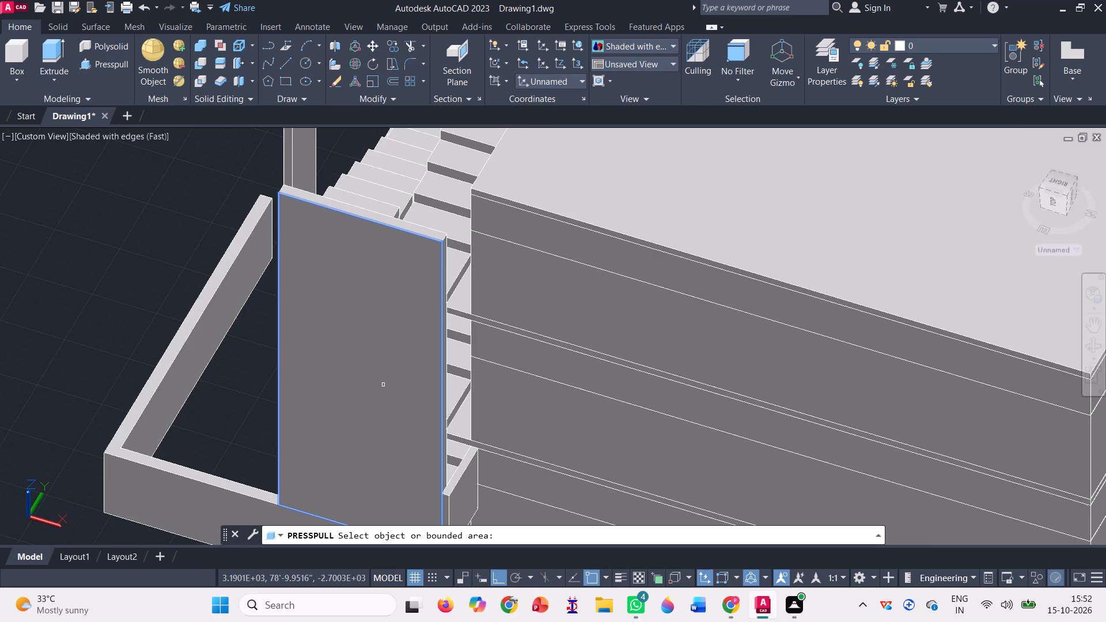
scroll(381, 370, down, 1)
scroll(421, 443, up, 3)
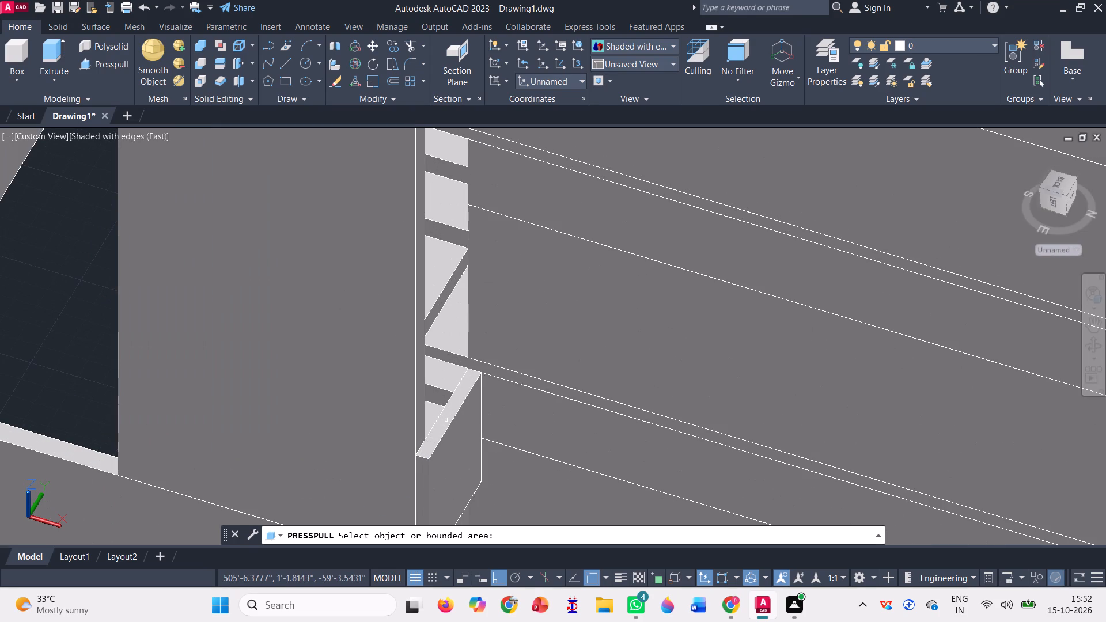
click(446, 419)
scroll(446, 419, down, 1)
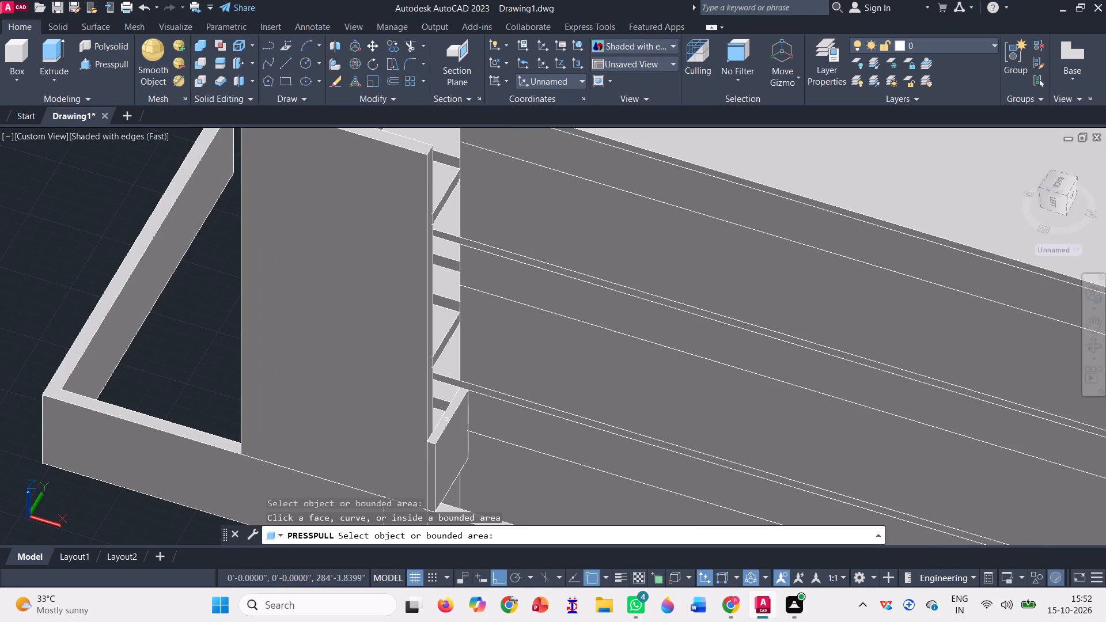
click(446, 419)
scroll(446, 419, up, 6)
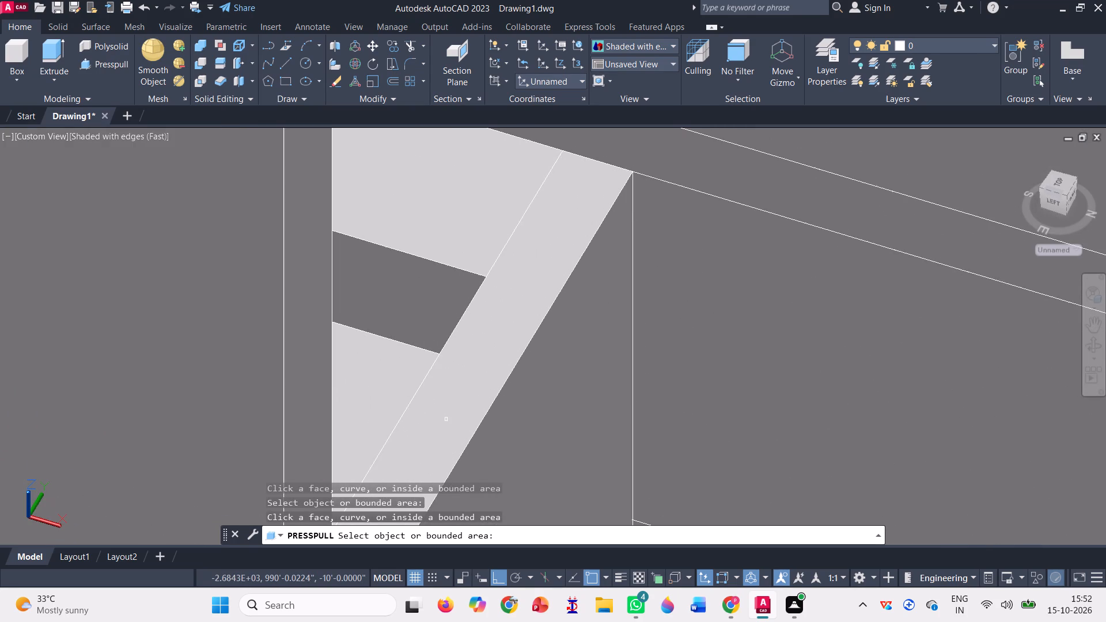
click(445, 426)
scroll(445, 426, down, 4)
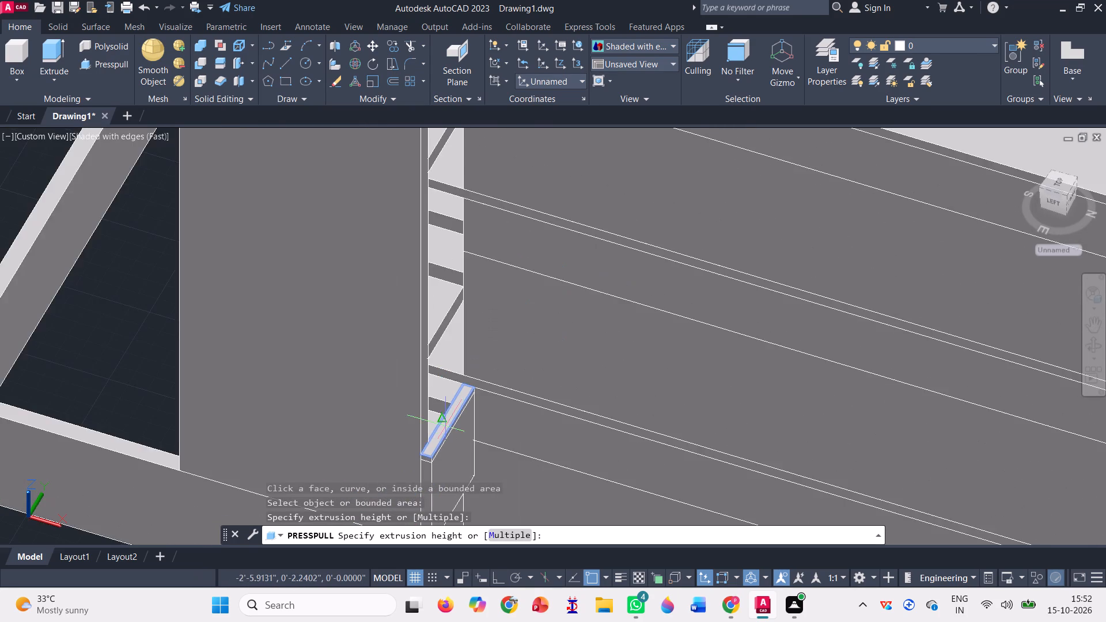
scroll(445, 426, down, 2)
scroll(430, 276, up, 4)
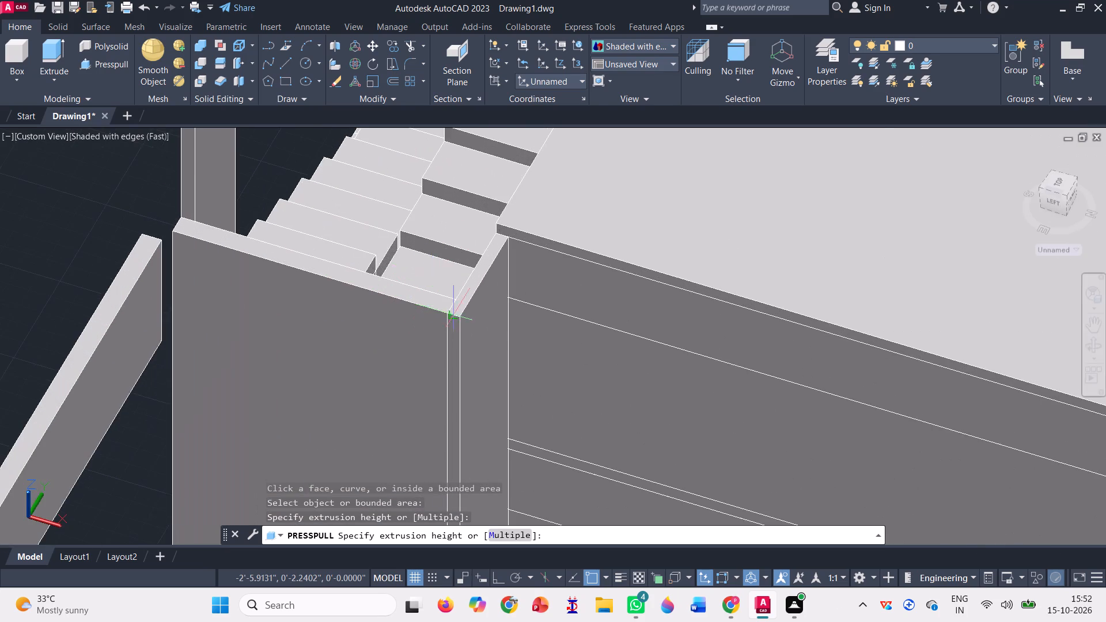
scroll(453, 313, up, 2)
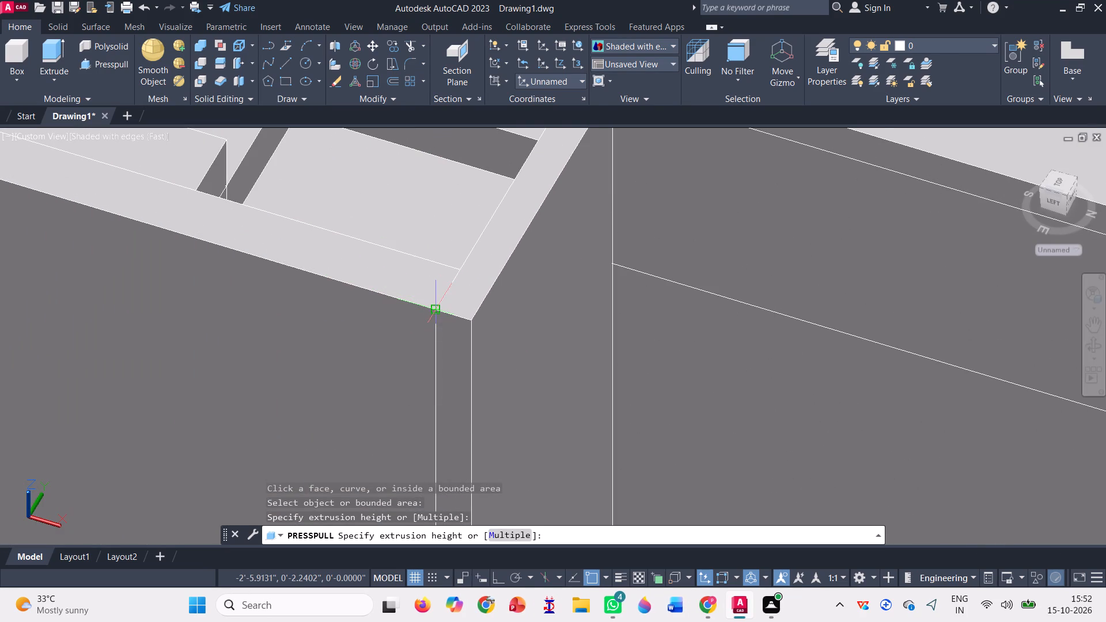
click(434, 312)
scroll(479, 339, down, 6)
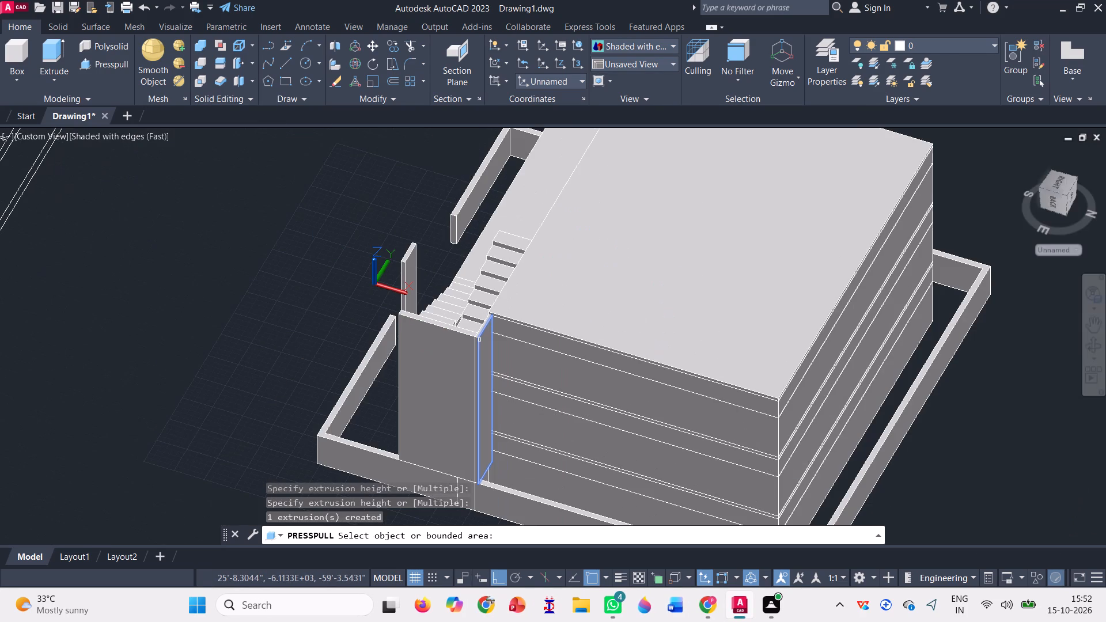
click(1086, 338)
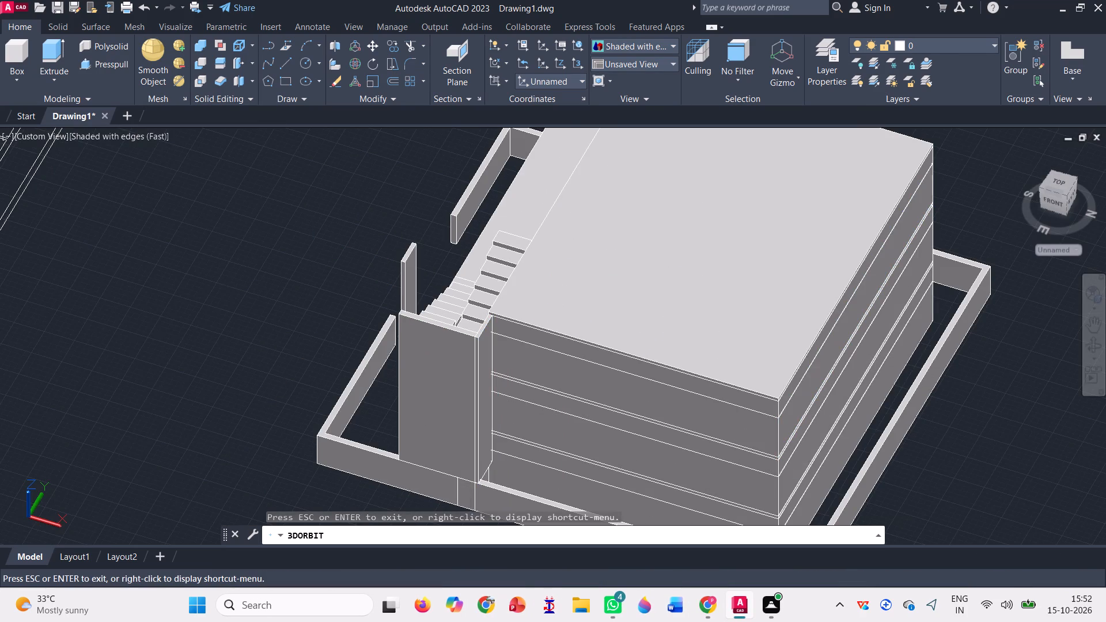
Presspull the top face of the taller strip of the outer side staircase wall down to the top corner of the front staircase wall.
drag(294, 297, 498, 271)
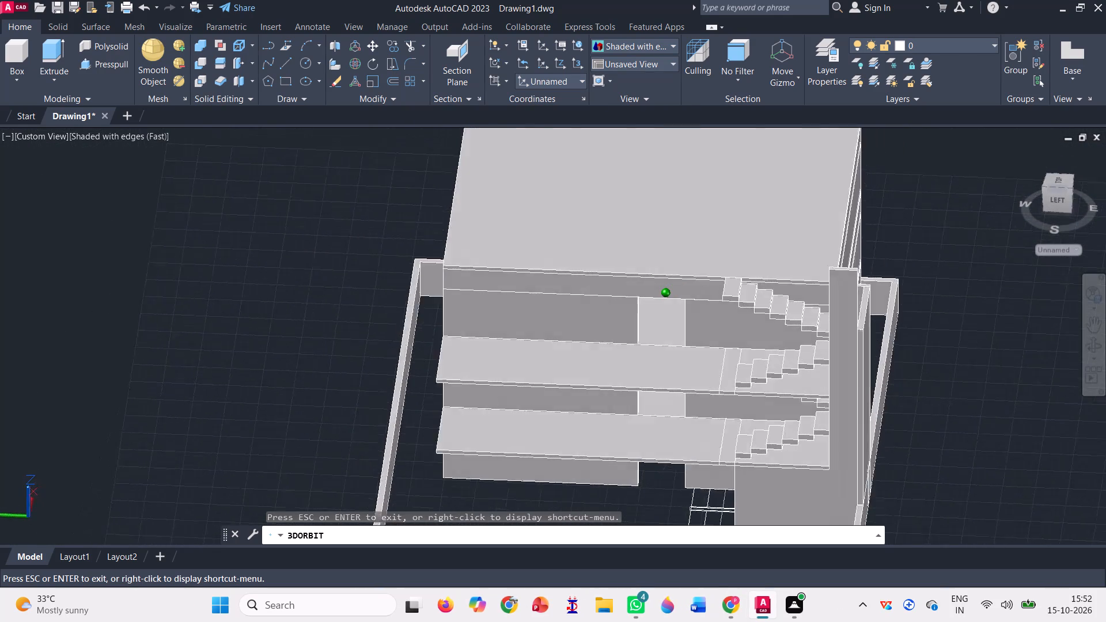
drag(498, 271, 503, 271)
scroll(139, 272, down, 4)
drag(723, 415, 771, 419)
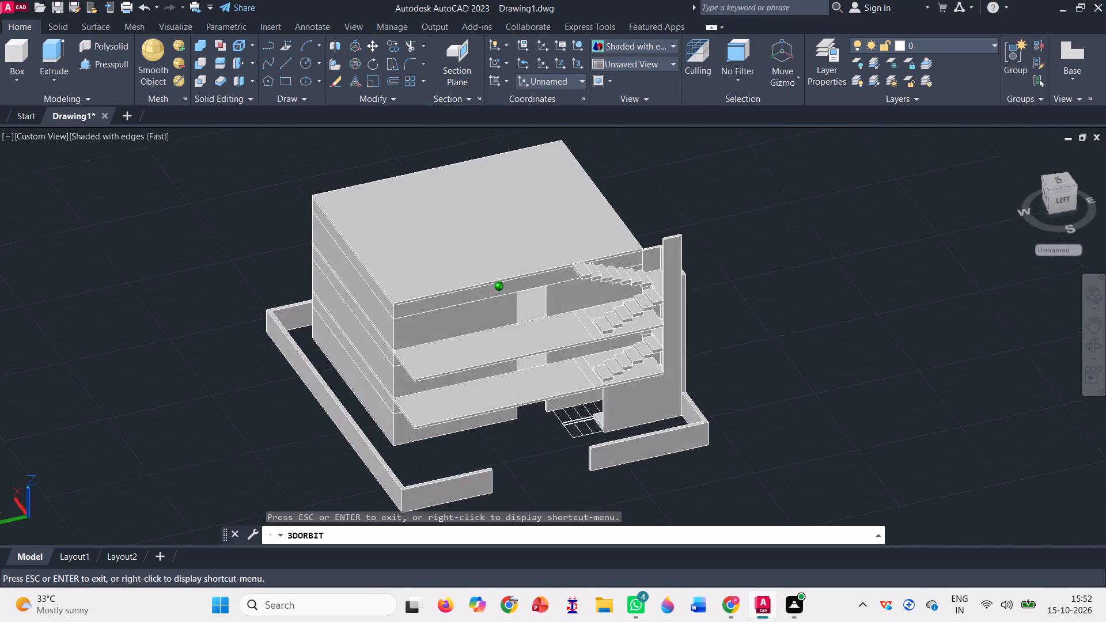
drag(771, 419, 834, 388)
drag(799, 343, 635, 415)
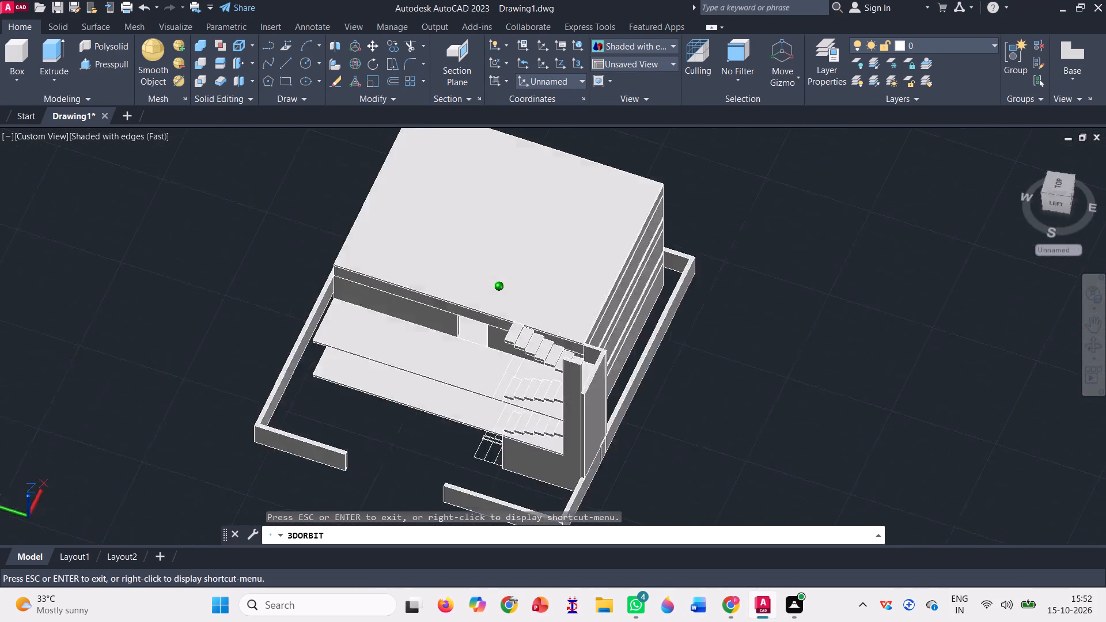
drag(635, 415, 595, 400)
drag(440, 473, 448, 442)
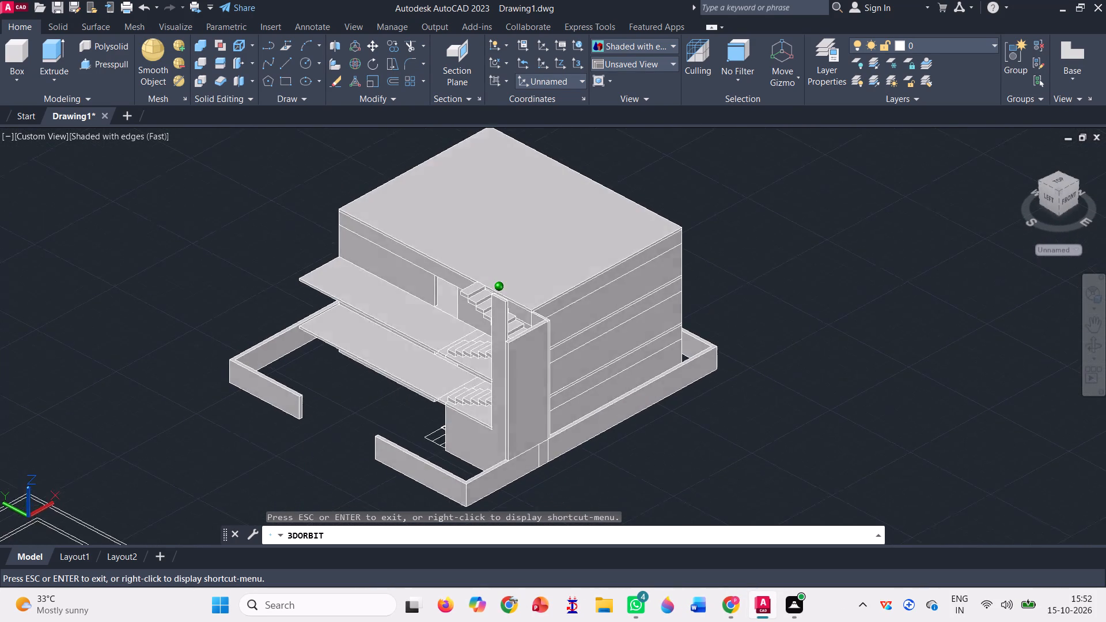
drag(448, 442, 448, 435)
scroll(535, 289, up, 7)
key(Escape)
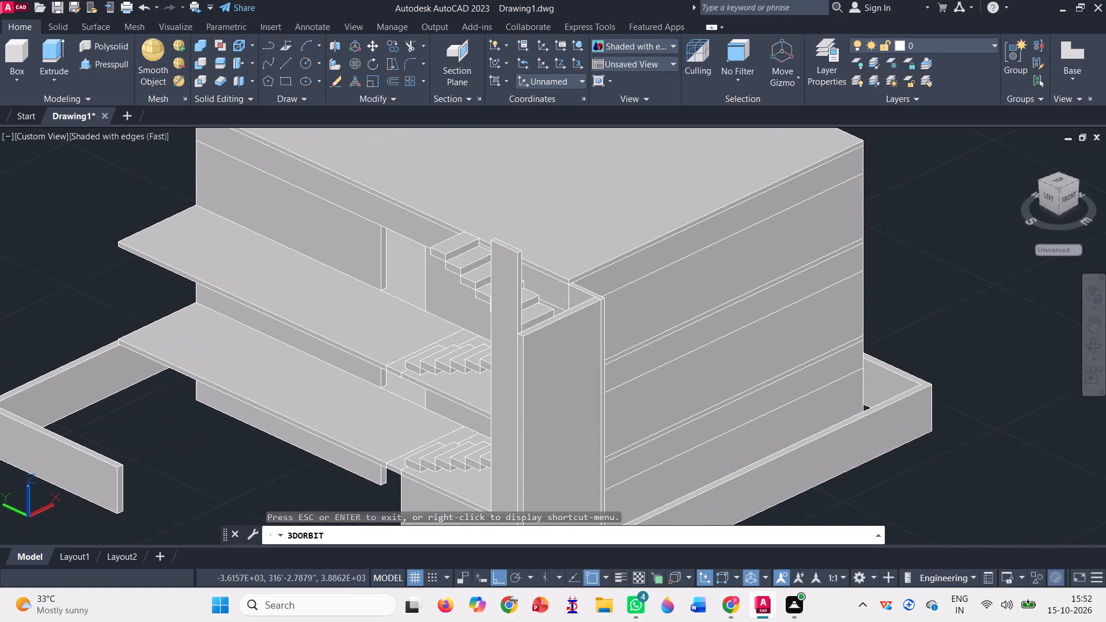
click(101, 62)
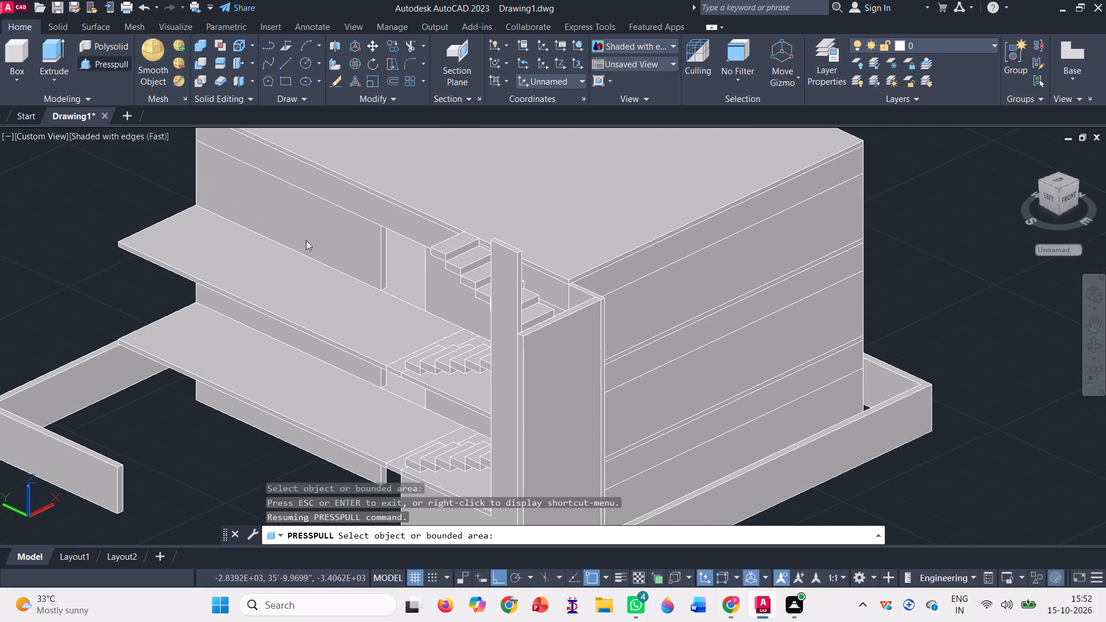
scroll(516, 256, up, 4)
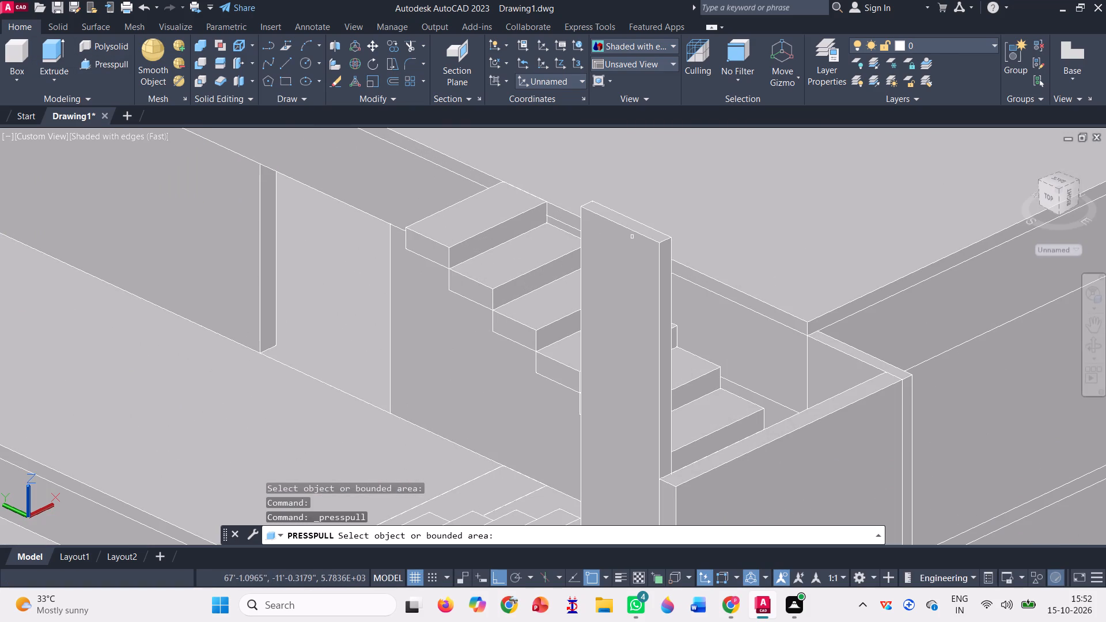
scroll(642, 226, up, 3)
click(640, 229)
scroll(642, 206, down, 3)
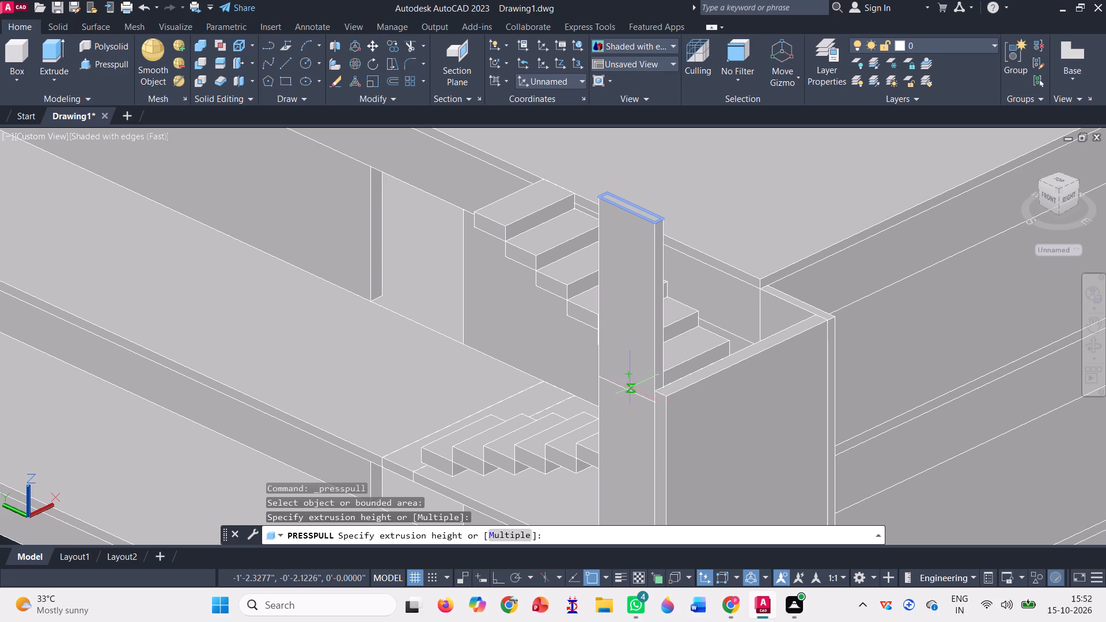
scroll(643, 387, up, 3)
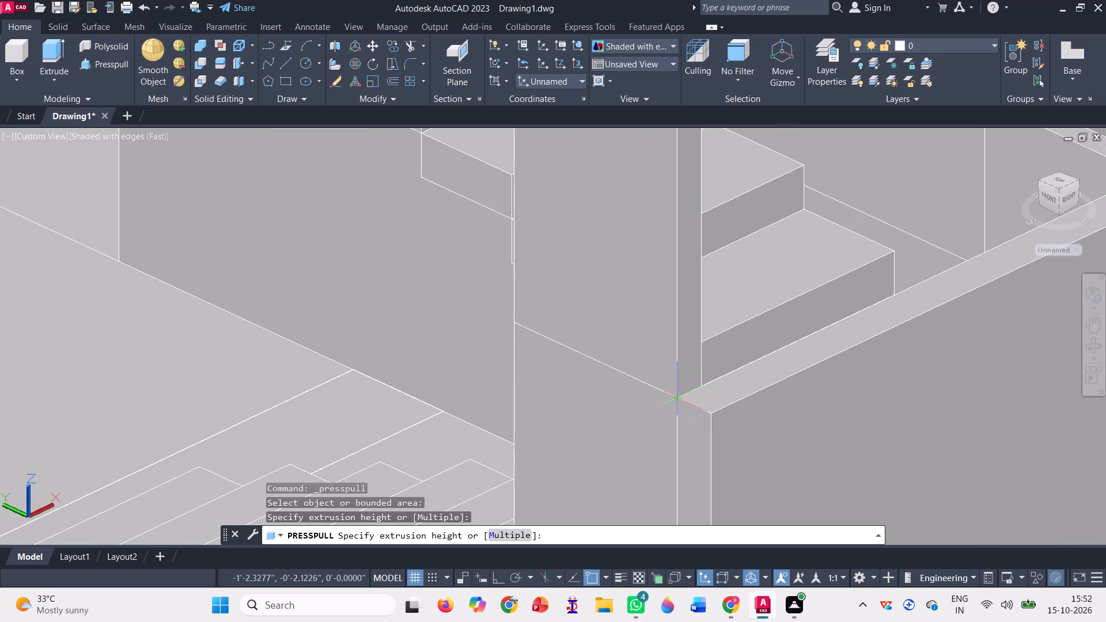
click(677, 399)
scroll(608, 382, down, 2)
scroll(559, 311, down, 2)
scroll(363, 285, down, 2)
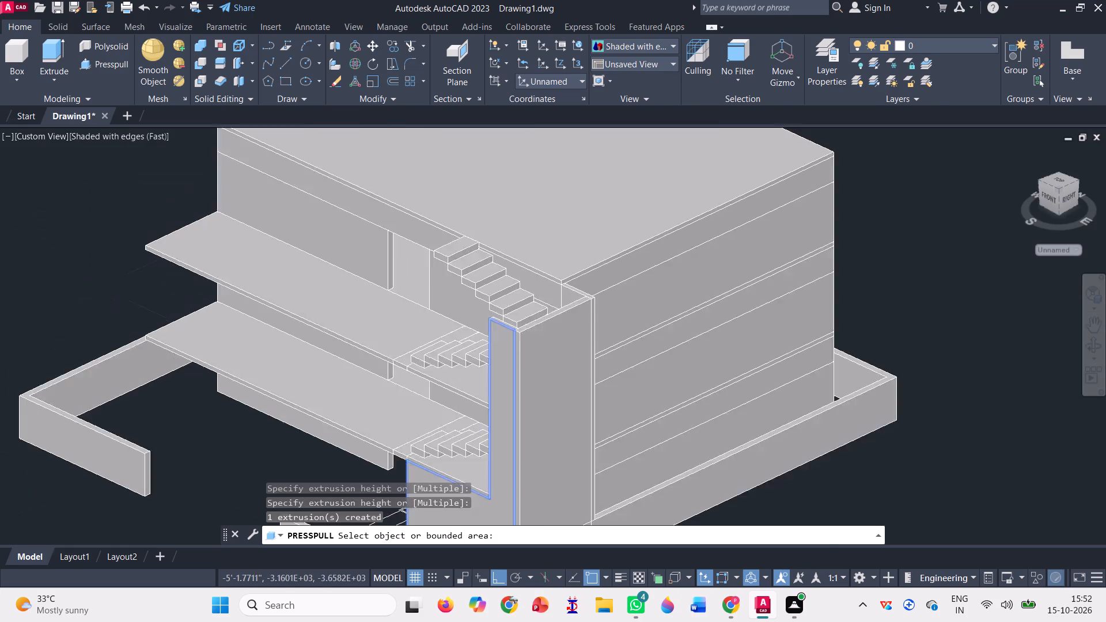
Presspull the stairwell area of the upper projecting floor slab down through the slab's full thickness to cut the stair opening.
click(1089, 337)
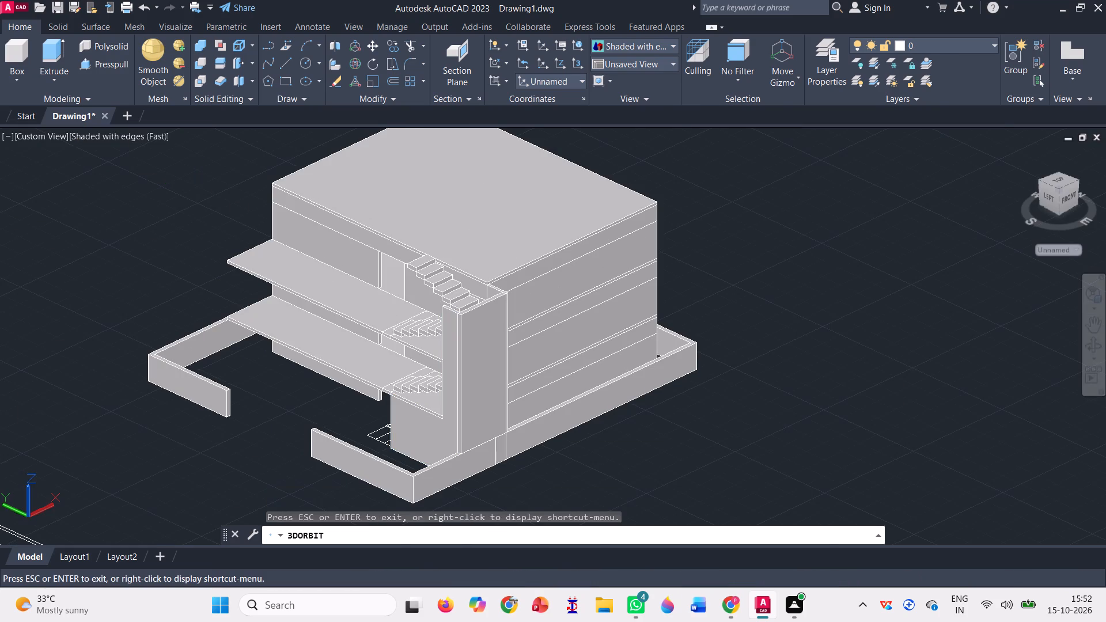
drag(679, 475, 839, 447)
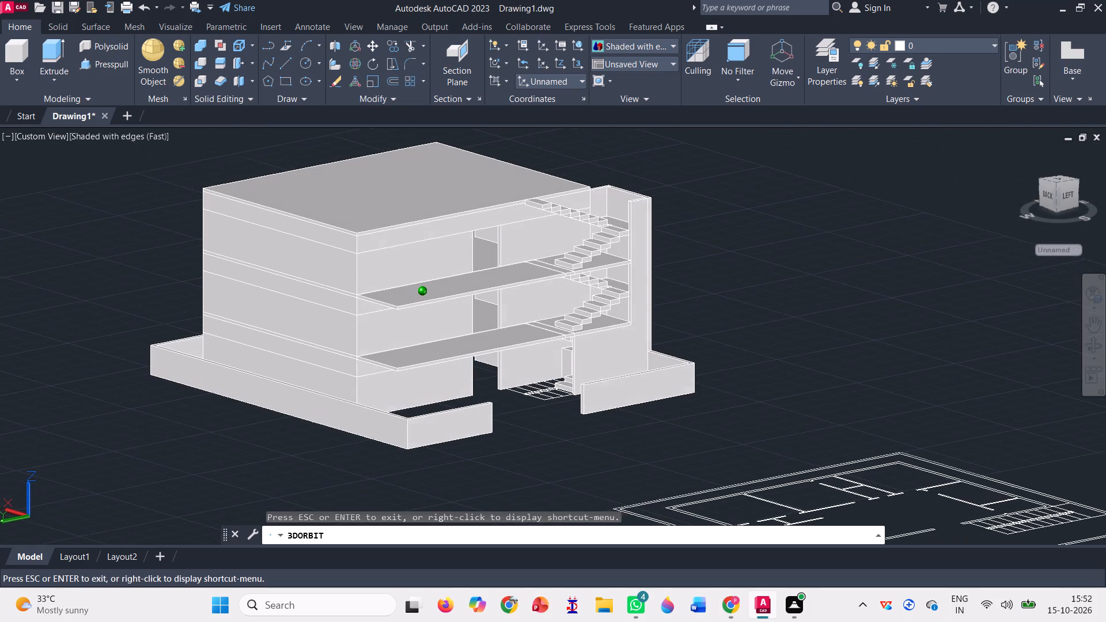
drag(839, 447, 840, 447)
drag(693, 365, 671, 407)
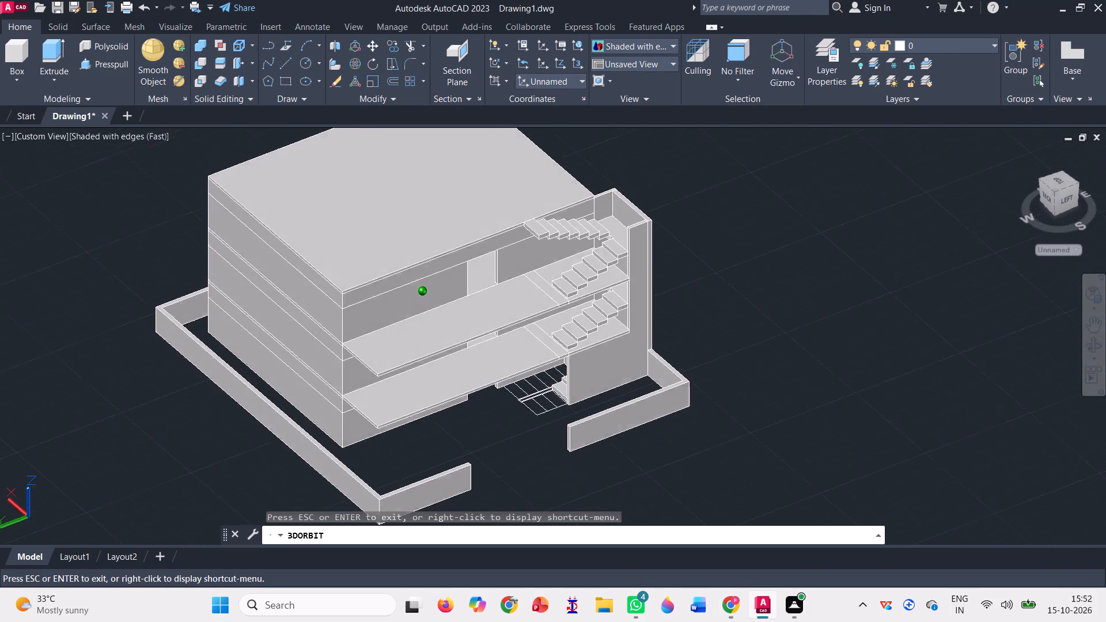
drag(671, 407, 671, 407)
scroll(556, 271, up, 4)
key(Escape)
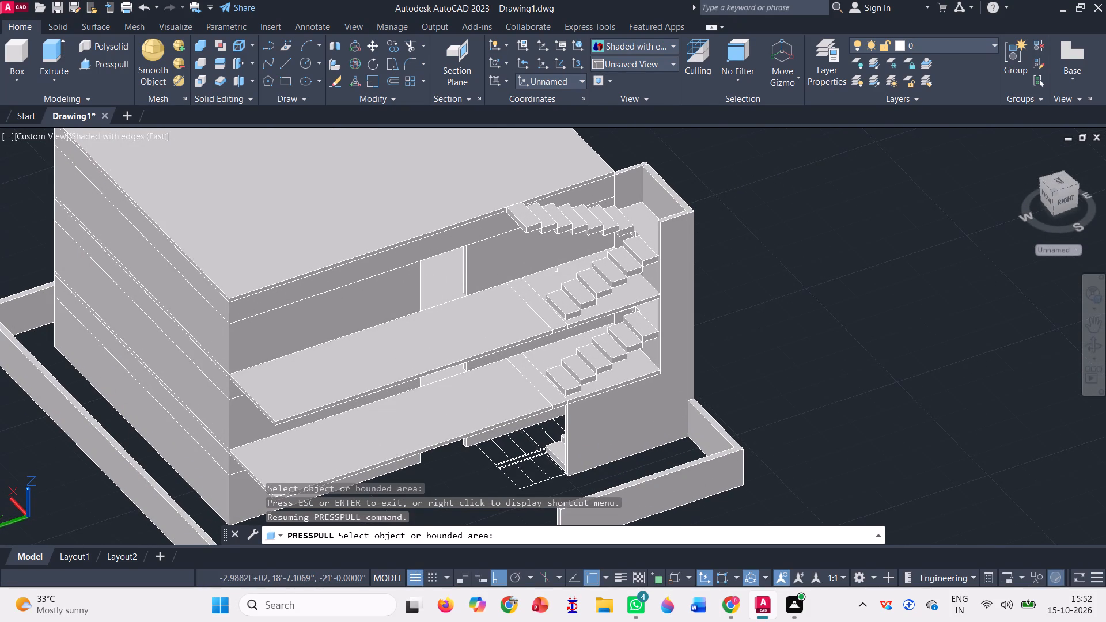
click(562, 274)
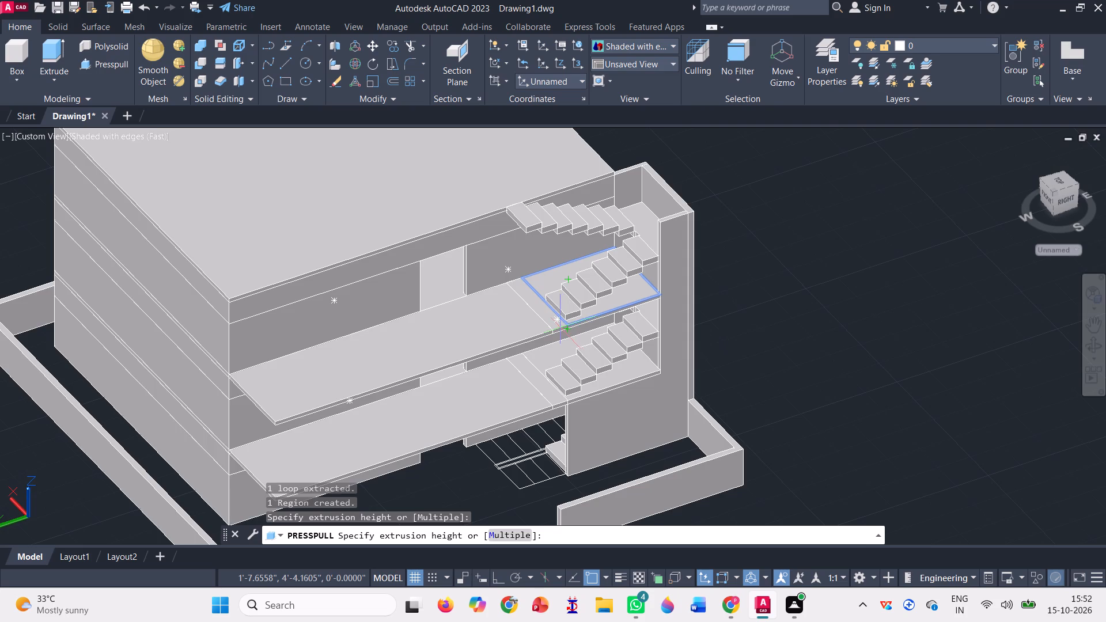
scroll(563, 328, up, 7)
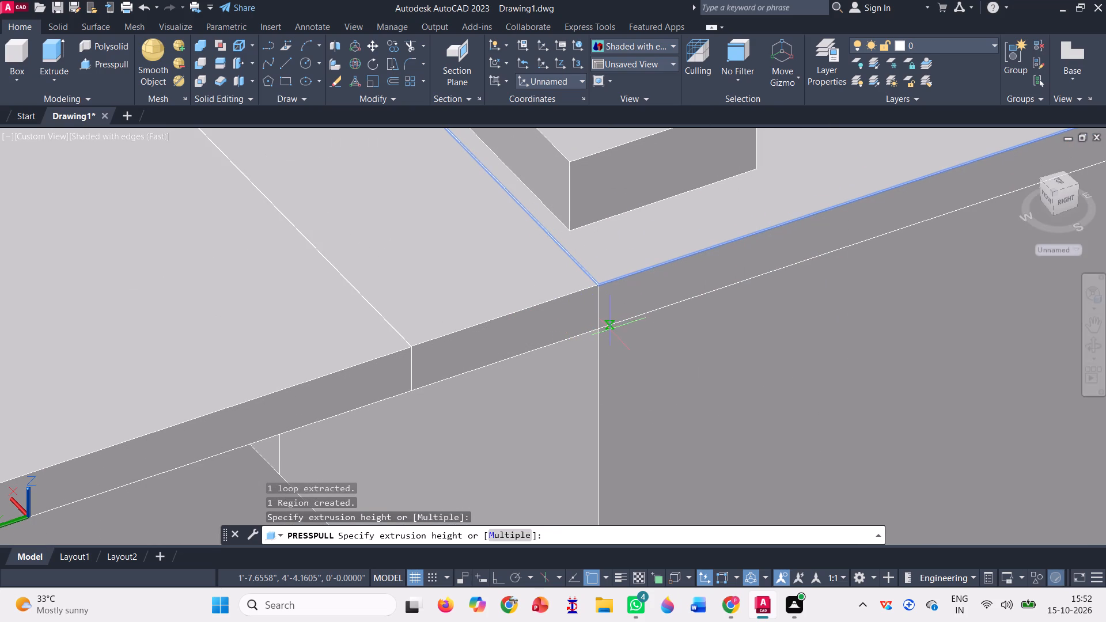
click(600, 323)
scroll(595, 284, down, 3)
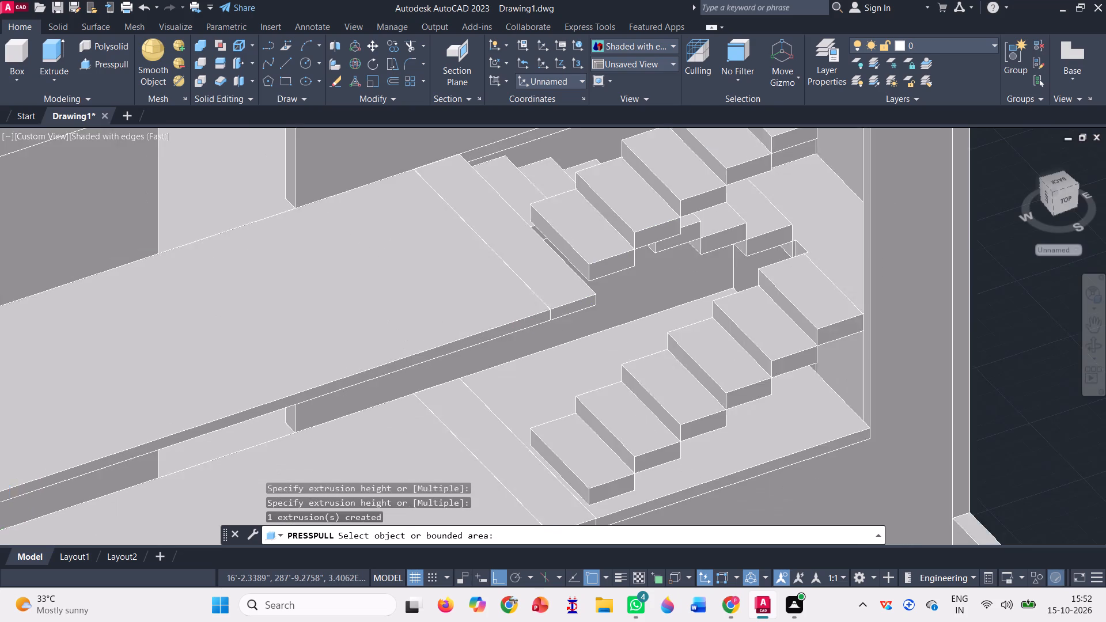
scroll(594, 276, down, 1)
Presspull the stairwell area of the lower projecting floor slab down through its full thickness to cut the stair opening.
scroll(595, 433, up, 3)
scroll(598, 414, down, 3)
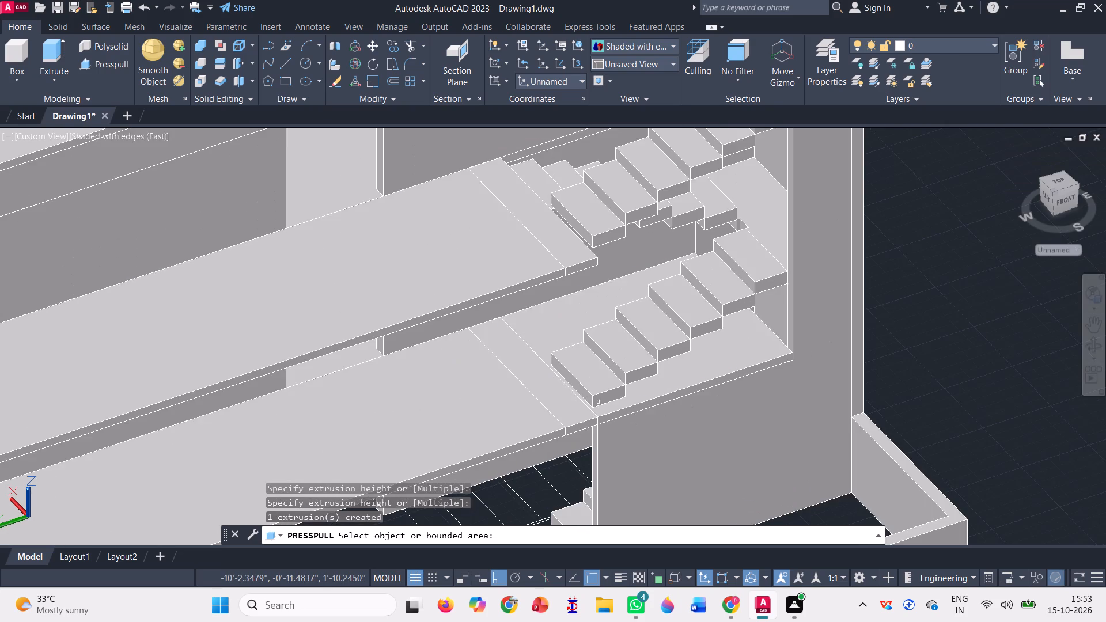
scroll(600, 397, down, 2)
scroll(622, 393, up, 4)
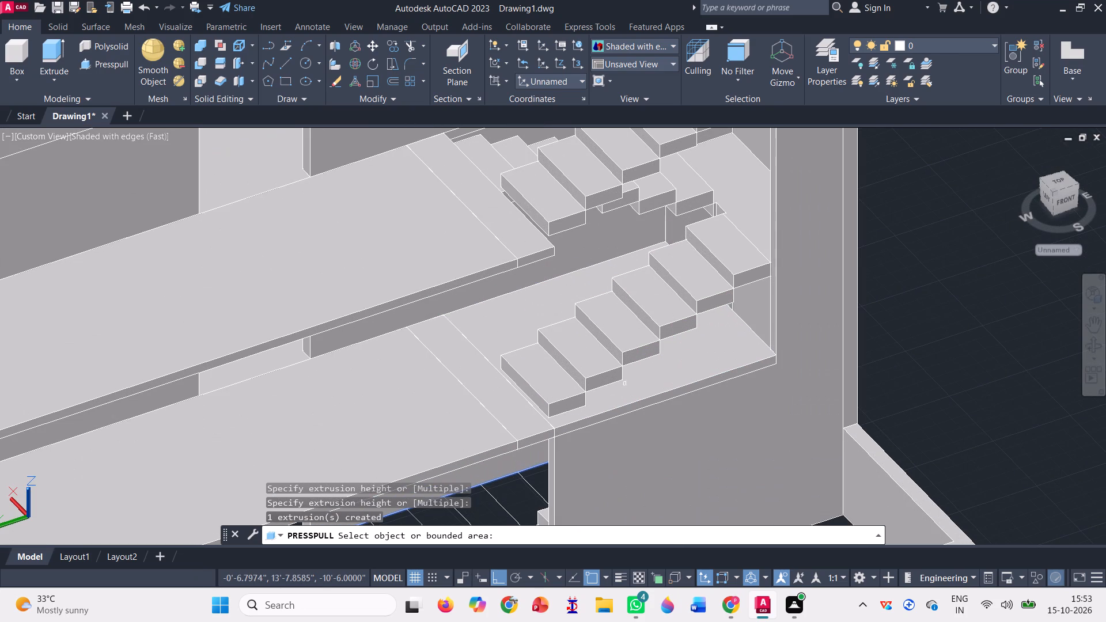
click(673, 367)
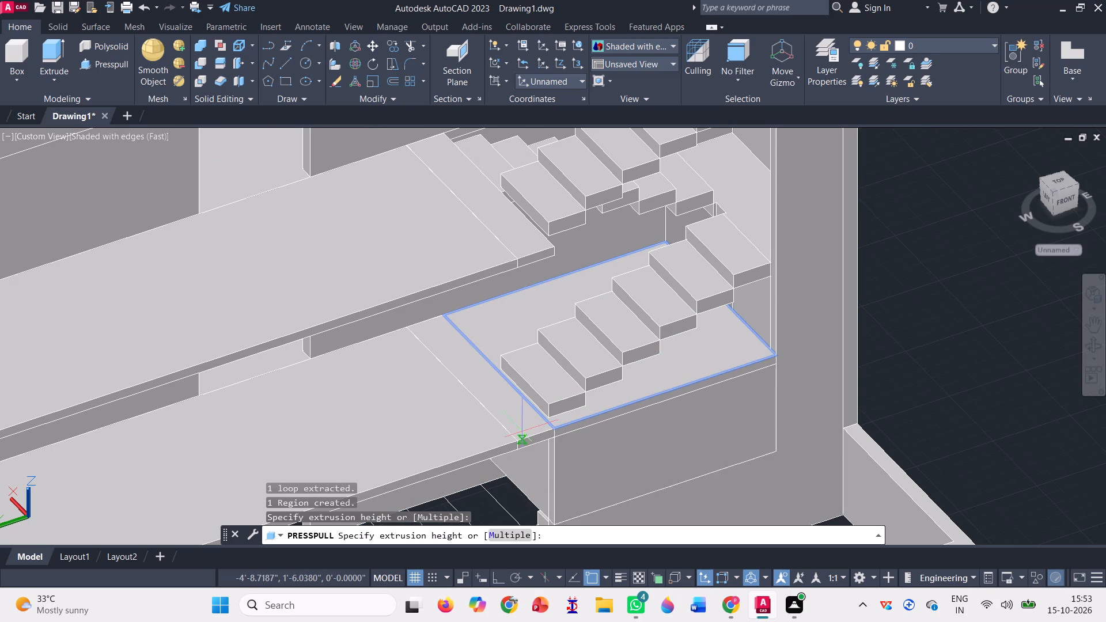
scroll(540, 441, up, 3)
scroll(604, 416, up, 3)
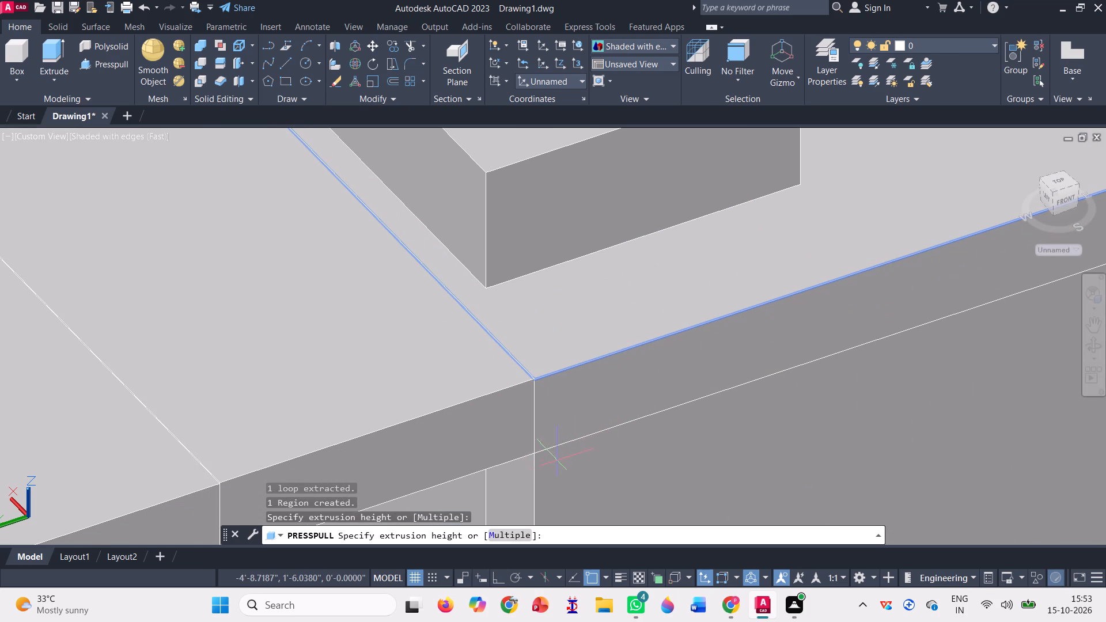
click(535, 454)
scroll(585, 425, down, 5)
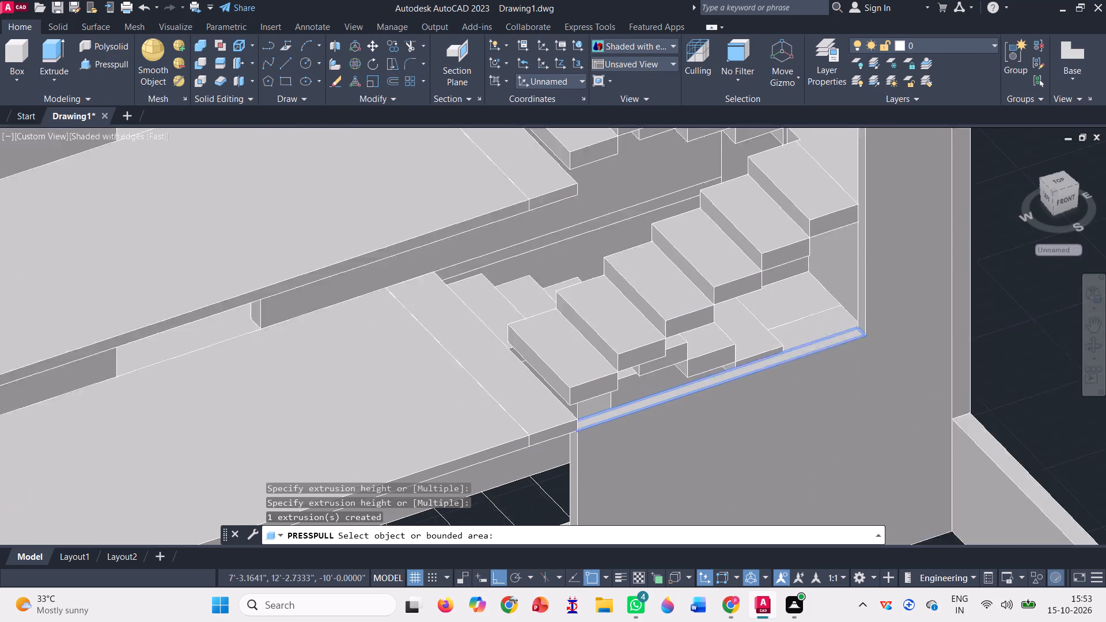
scroll(550, 411, down, 1)
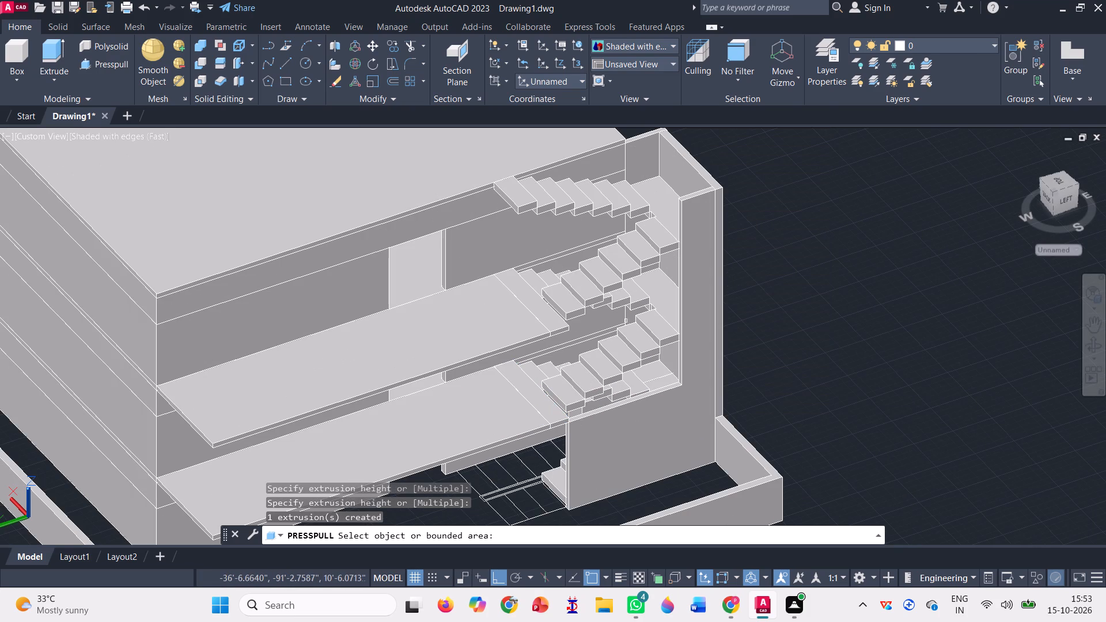
Presspull the front riser face of the bottom step above the upper slab opening slightly outward toward the slab edge.
scroll(544, 317, up, 3)
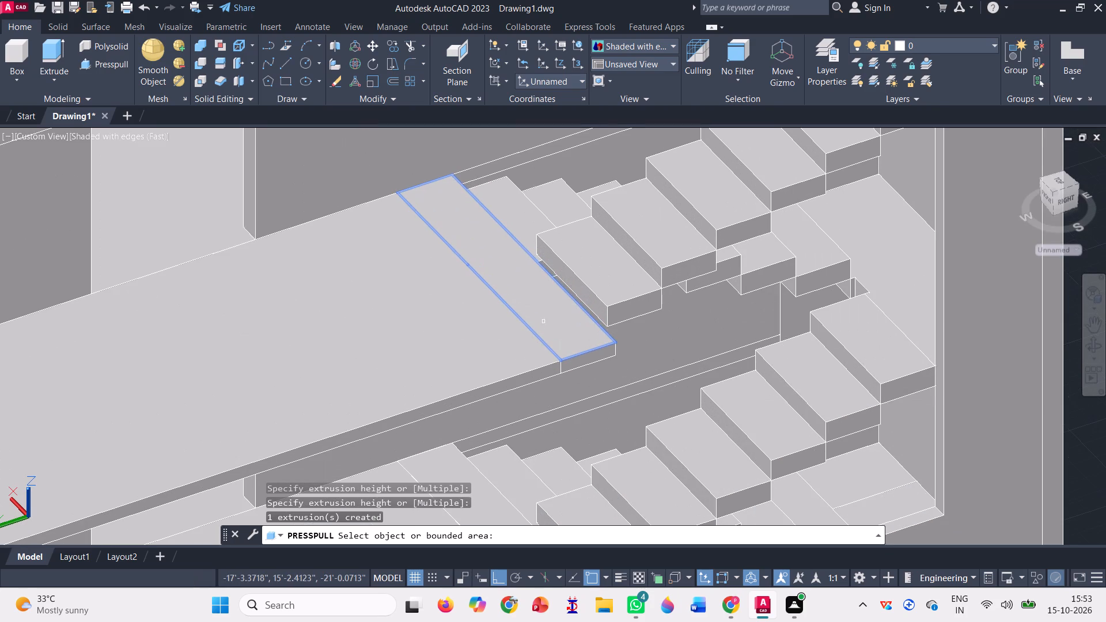
scroll(486, 339, down, 2)
scroll(527, 316, up, 4)
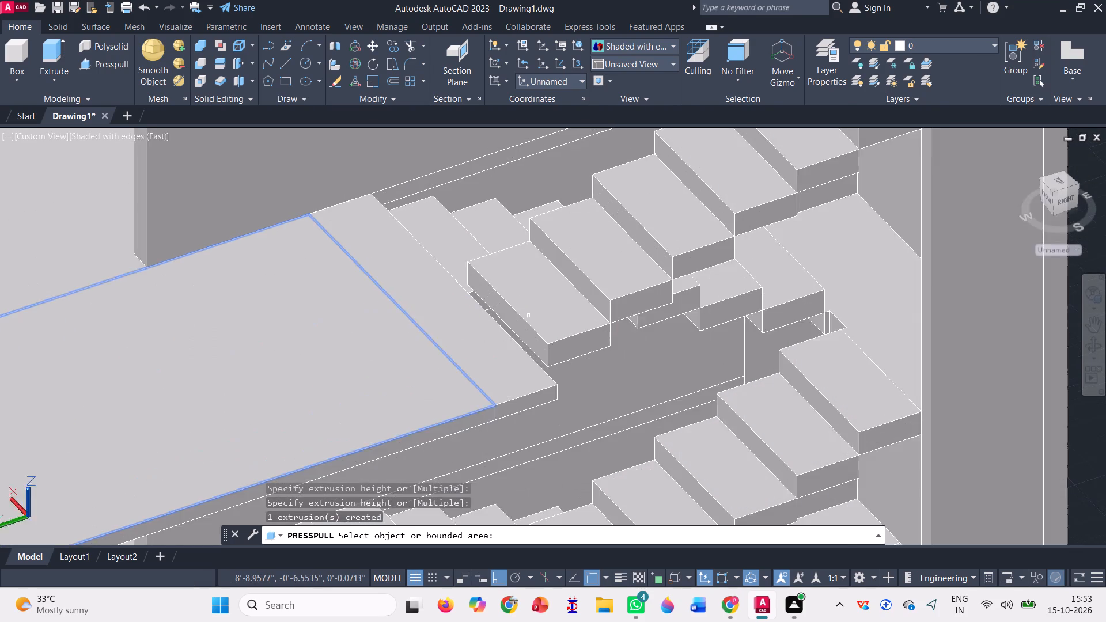
scroll(530, 327, up, 2)
scroll(525, 332, down, 6)
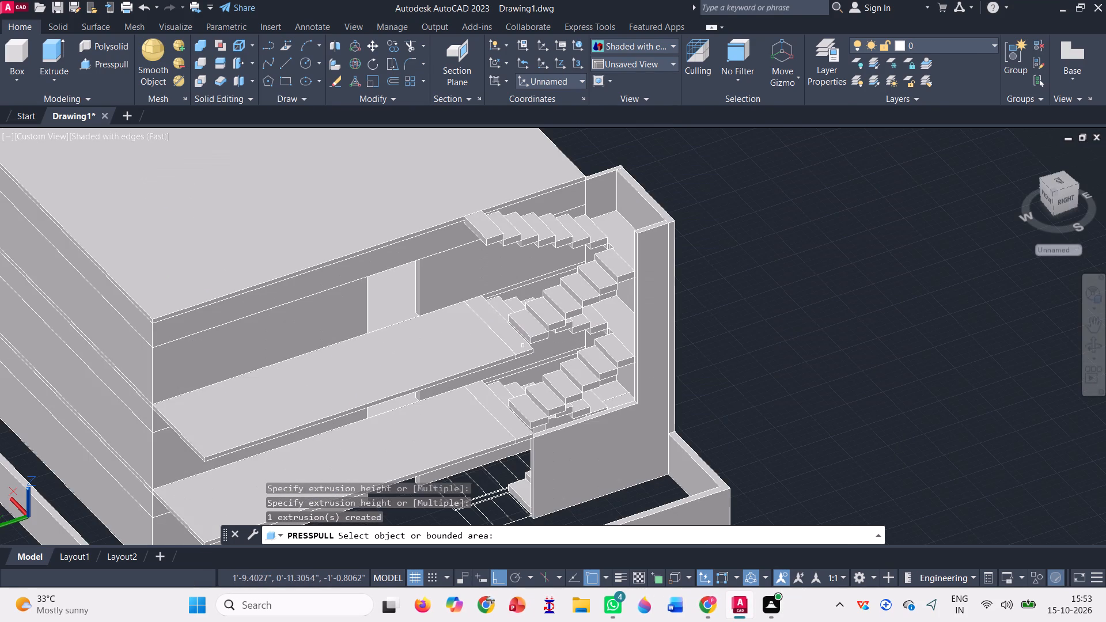
scroll(535, 327, up, 6)
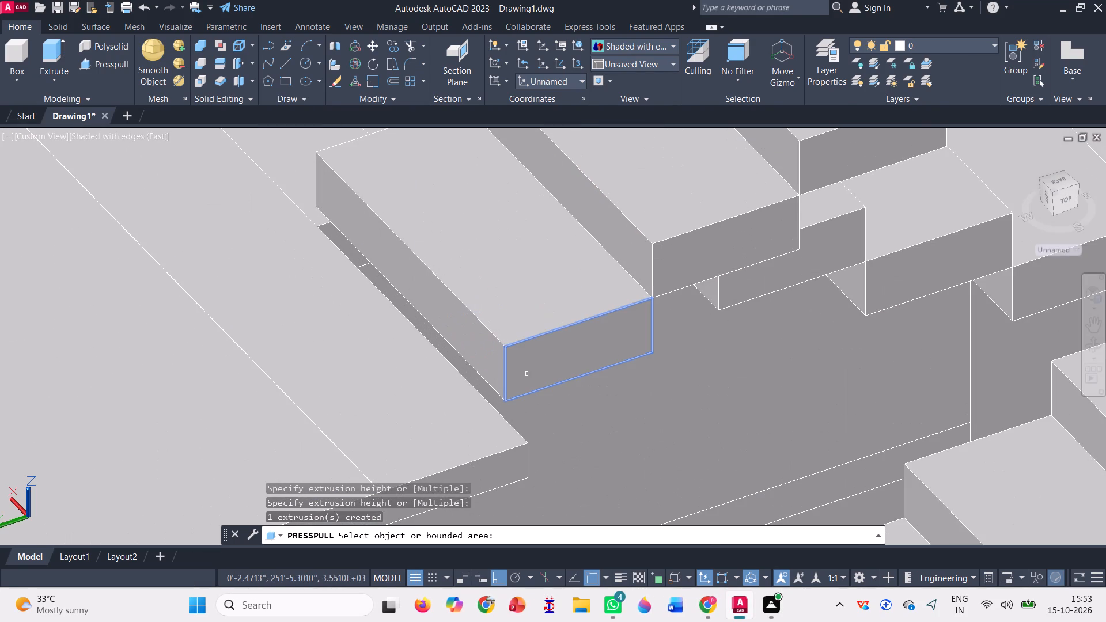
click(487, 361)
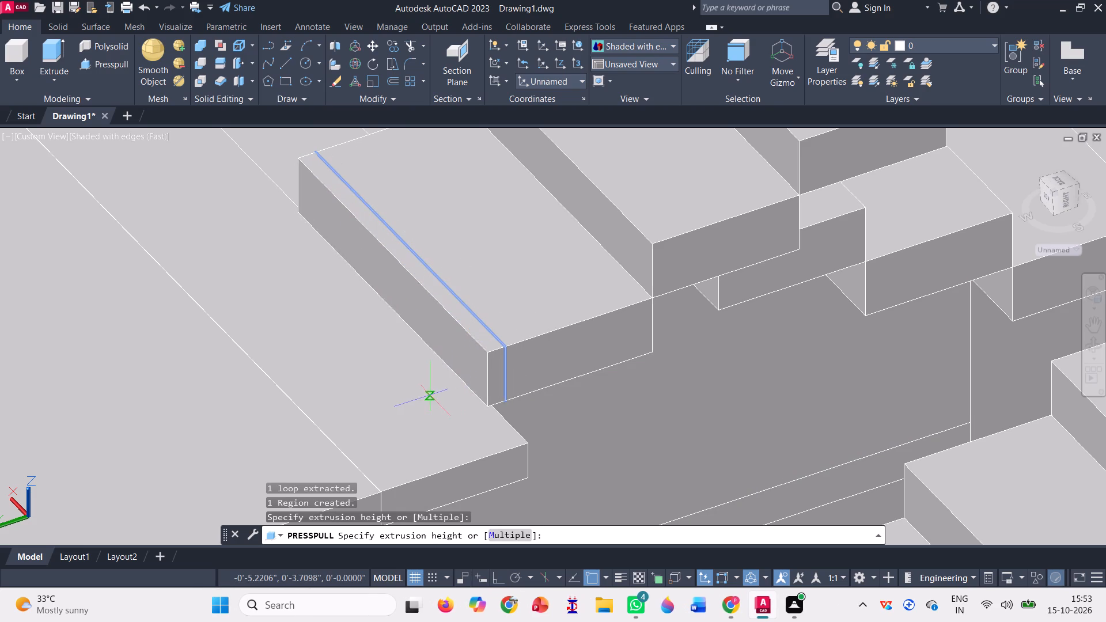
click(439, 408)
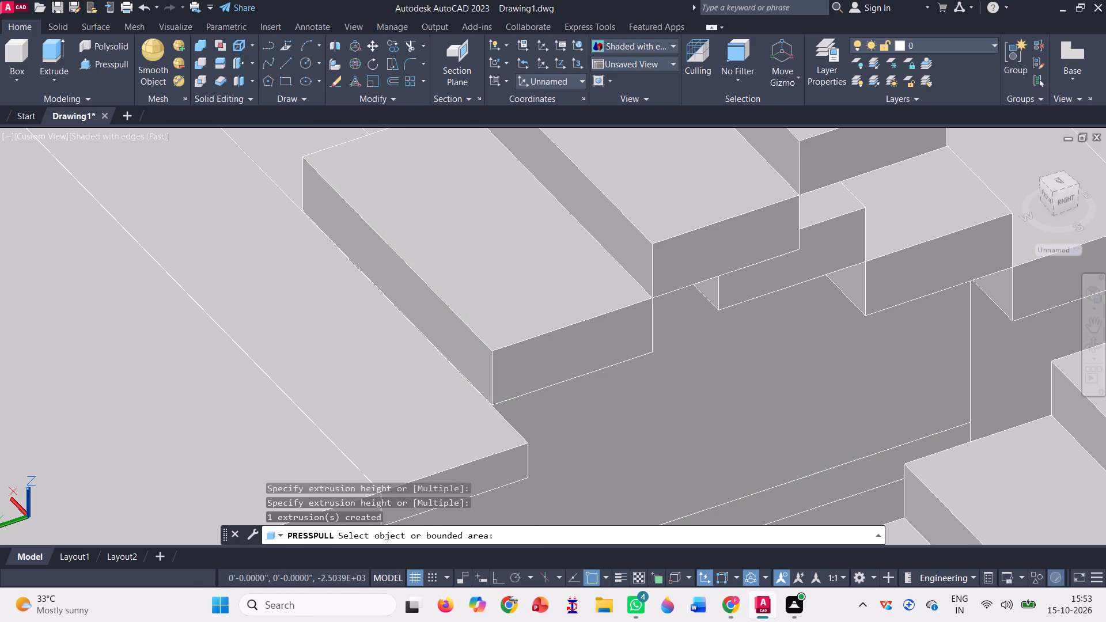
Presspull the front riser face of the bottom step above the lower slab opening slightly outward toward the slab edge.
scroll(468, 298, down, 6)
scroll(499, 465, up, 3)
scroll(452, 371, up, 3)
click(419, 392)
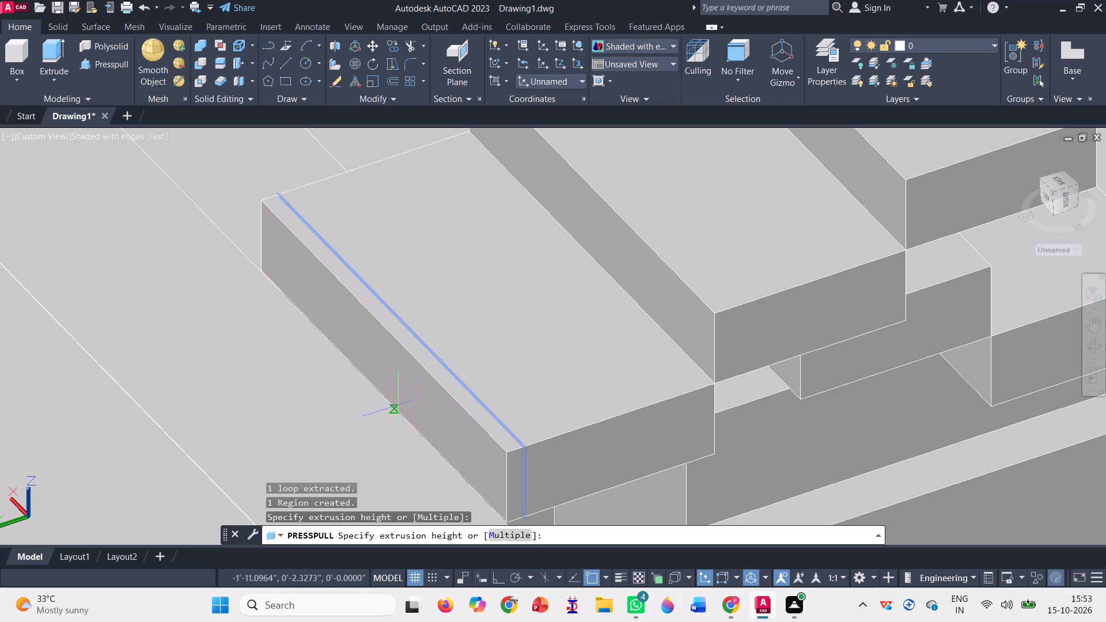
click(395, 404)
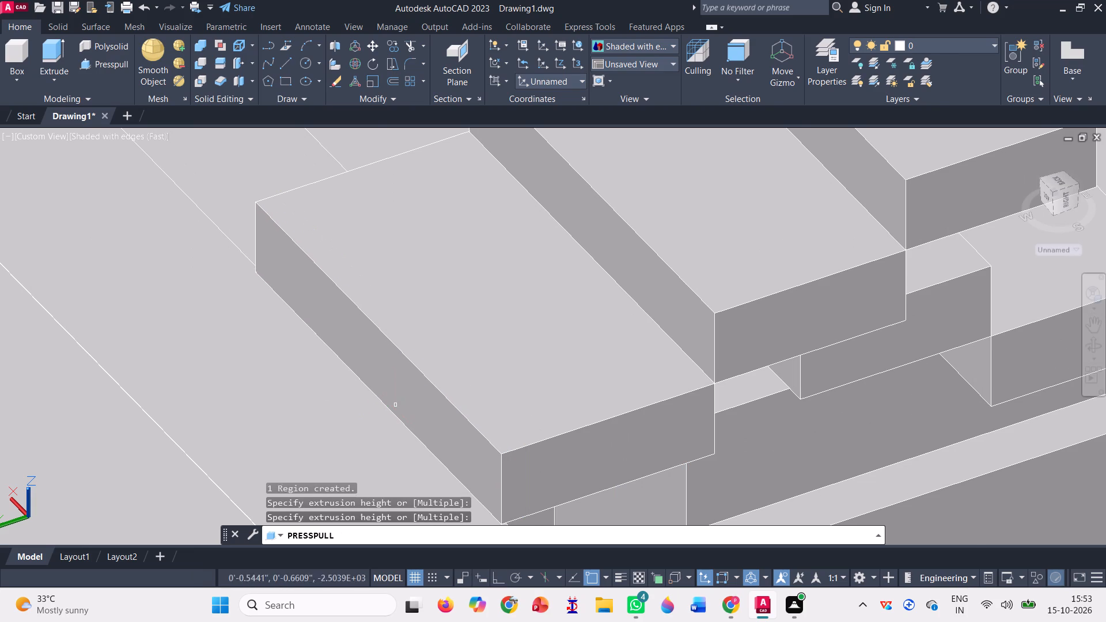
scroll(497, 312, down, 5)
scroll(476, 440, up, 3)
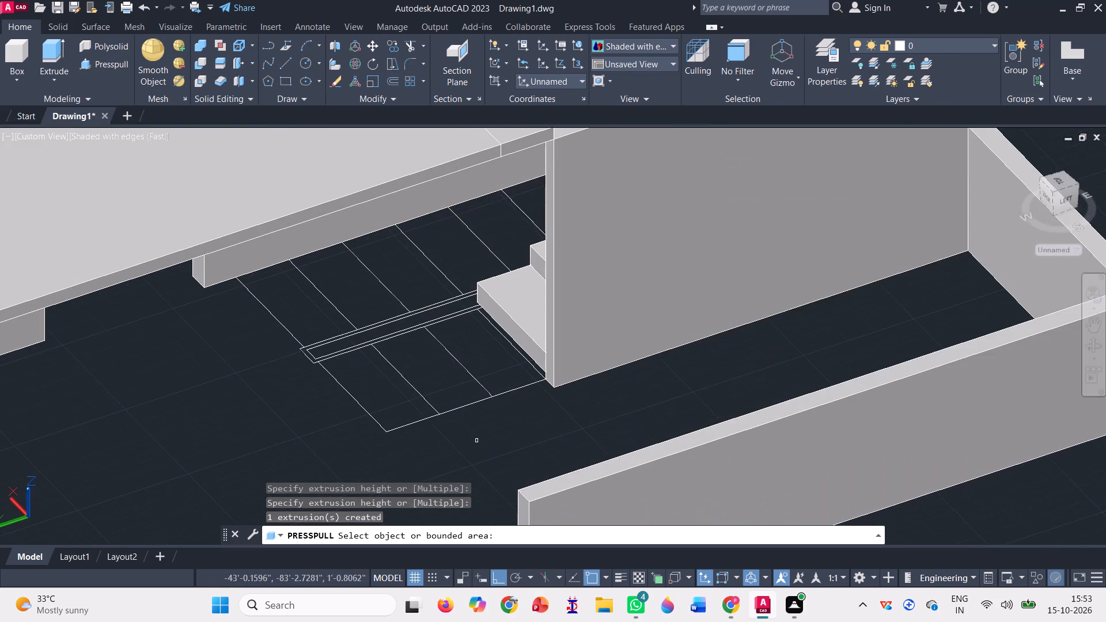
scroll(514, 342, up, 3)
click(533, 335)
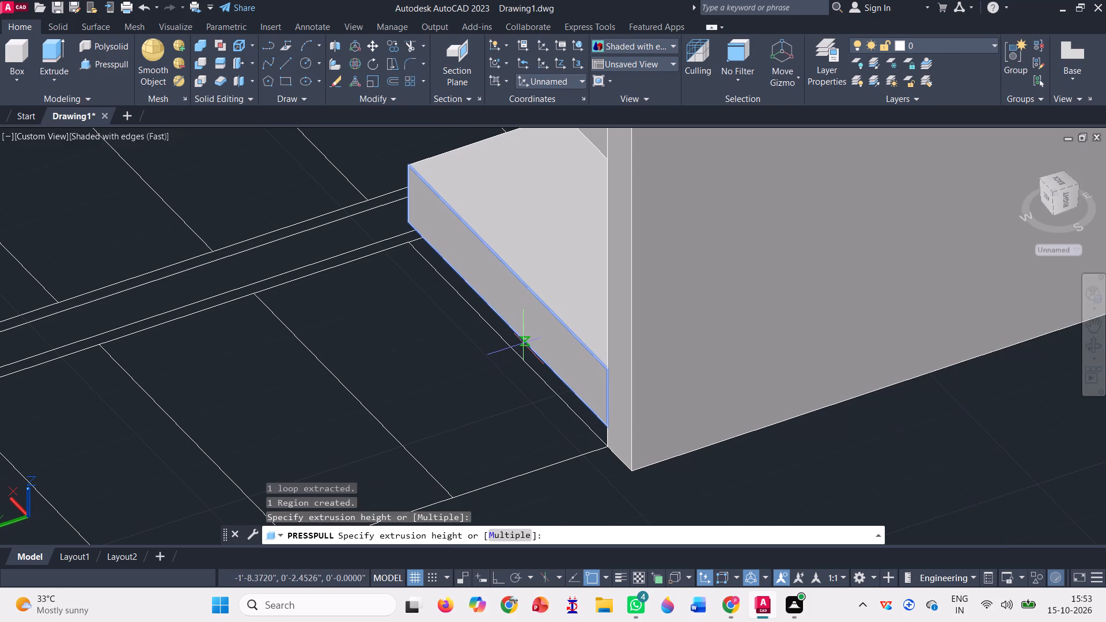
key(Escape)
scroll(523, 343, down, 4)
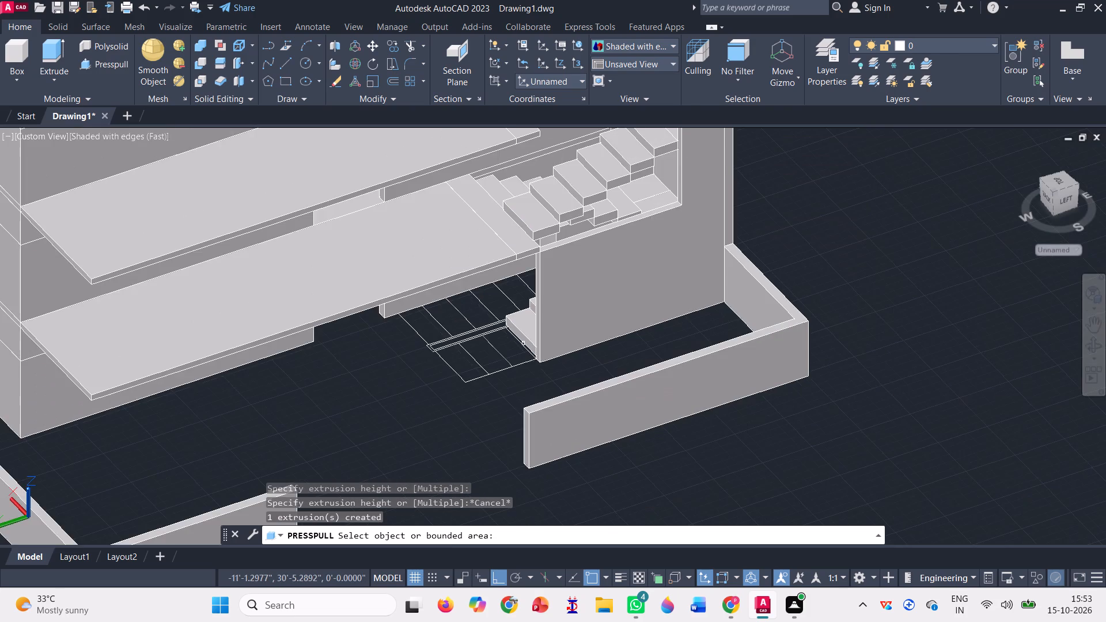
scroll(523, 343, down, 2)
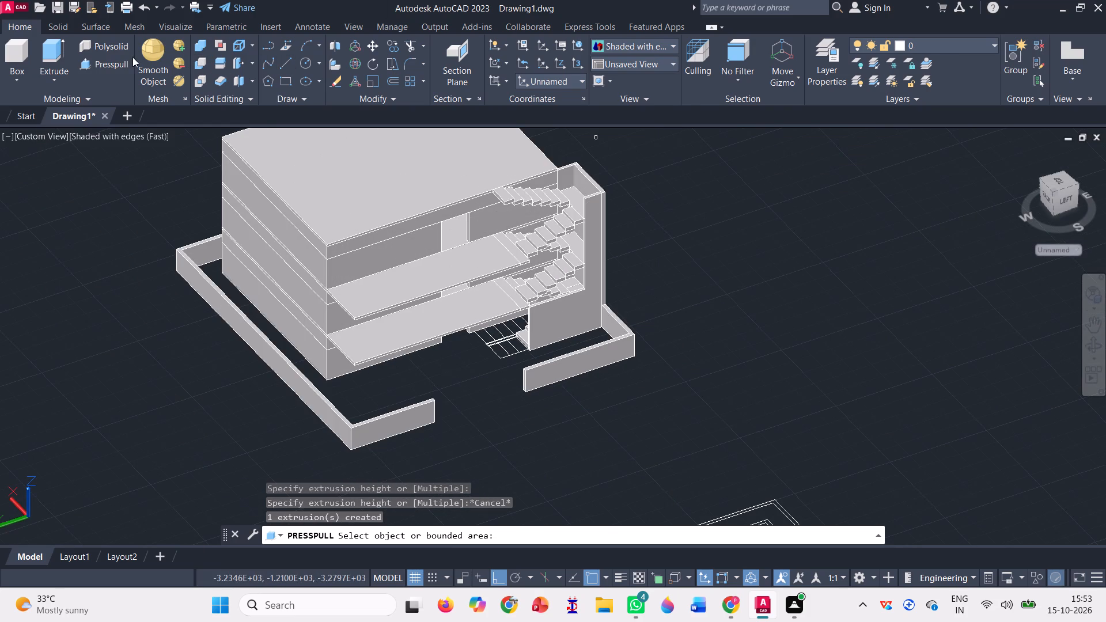
Presspull the top face of the low outer staircase wall up to the top corner of the adjoining full-height wall.
click(90, 62)
scroll(455, 274, up, 3)
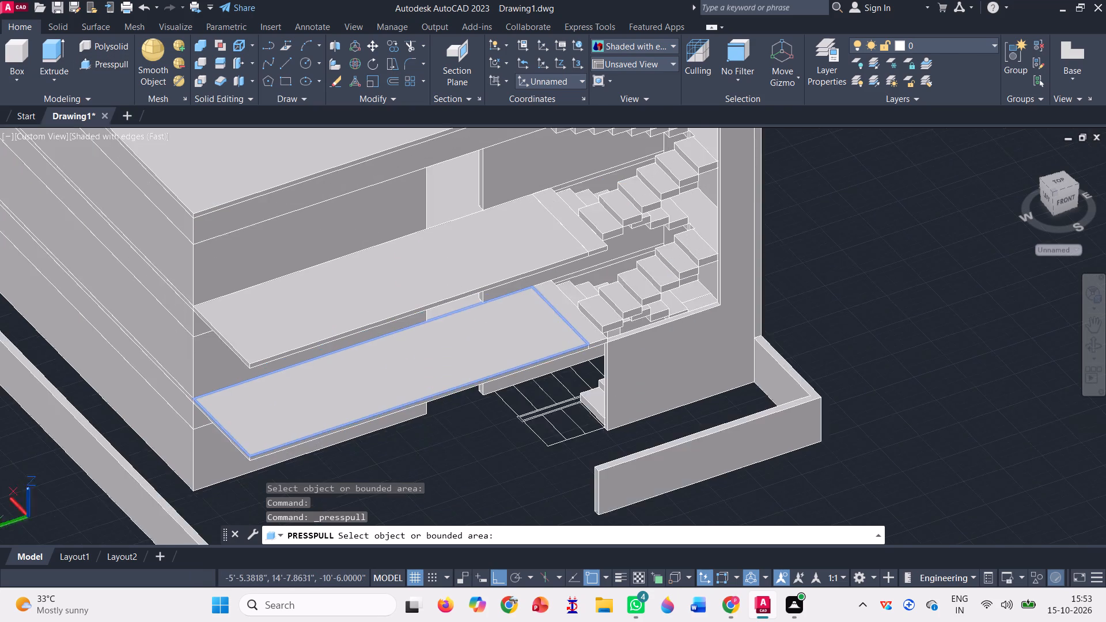
scroll(719, 347, up, 3)
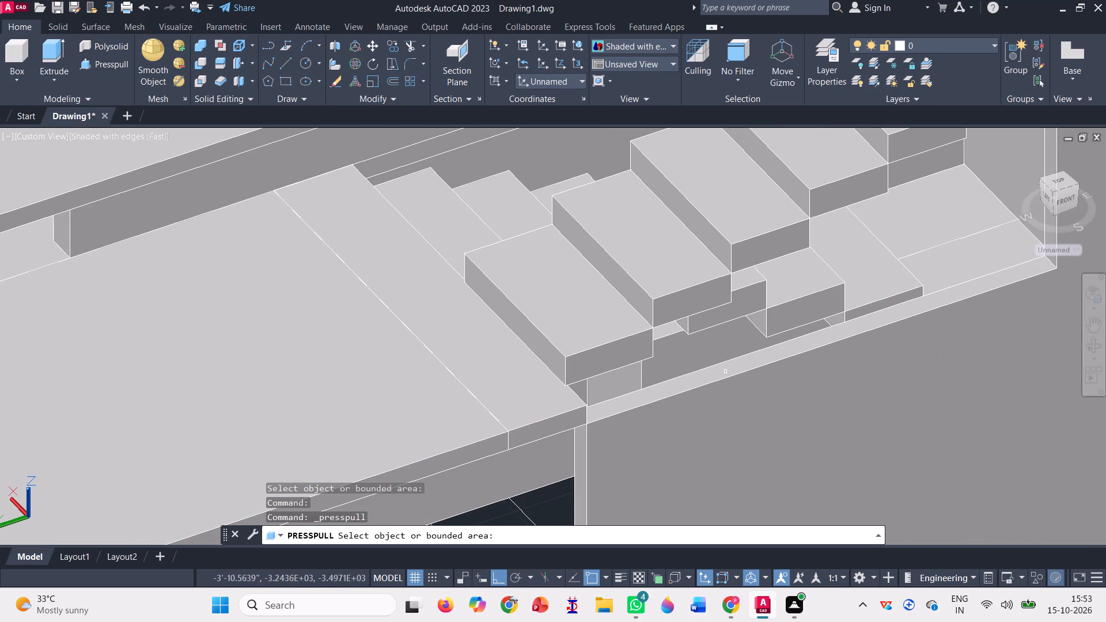
click(724, 370)
scroll(718, 366, down, 4)
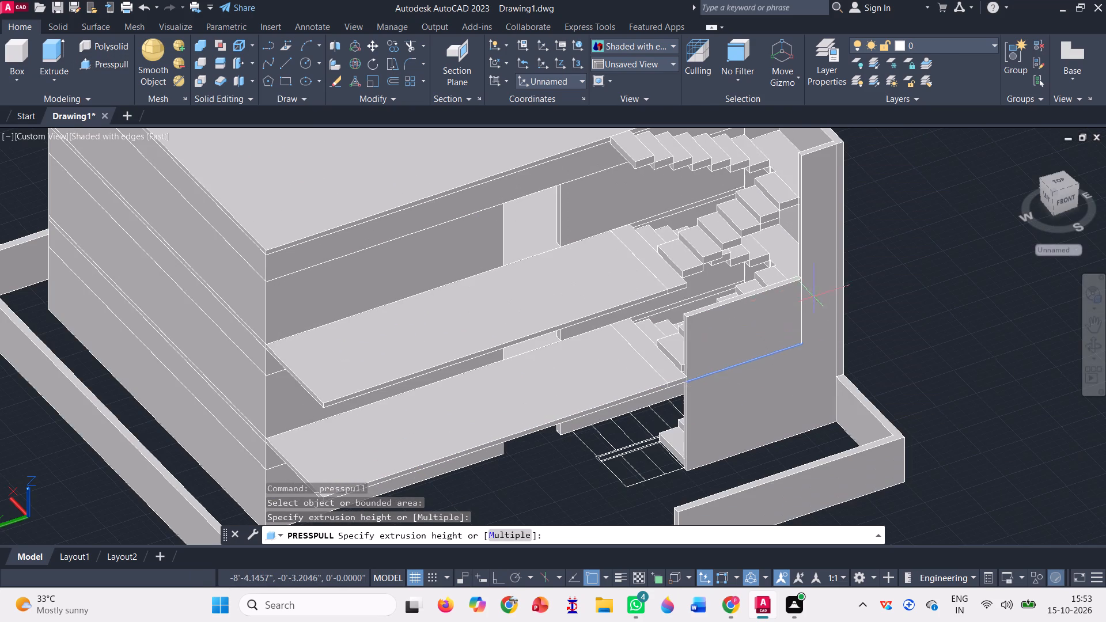
scroll(802, 130, up, 3)
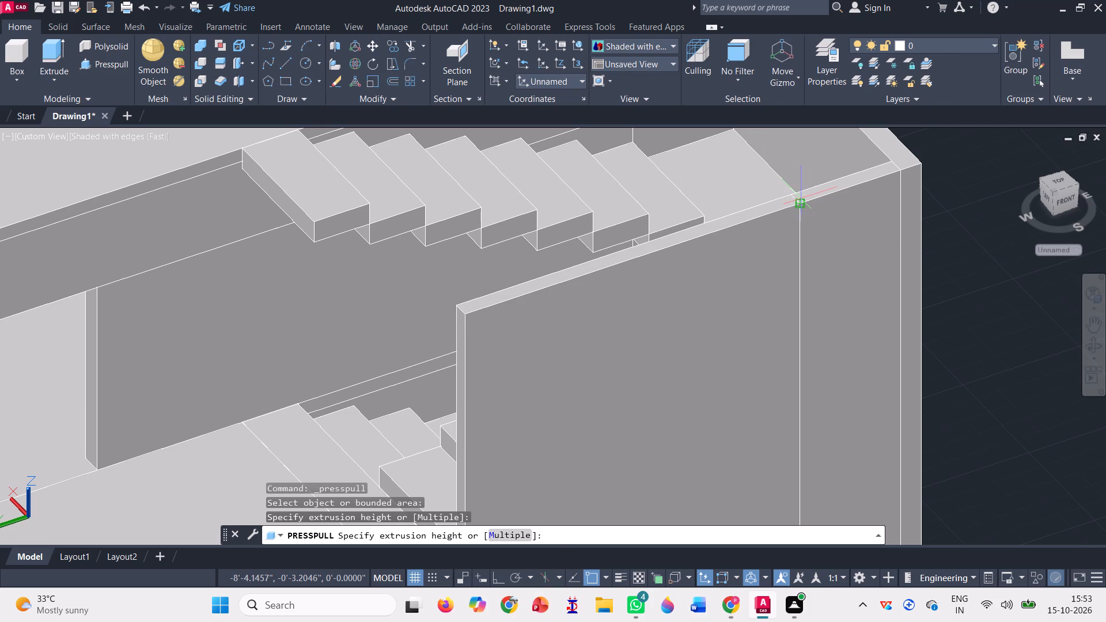
click(798, 202)
scroll(714, 222, down, 3)
scroll(554, 208, down, 3)
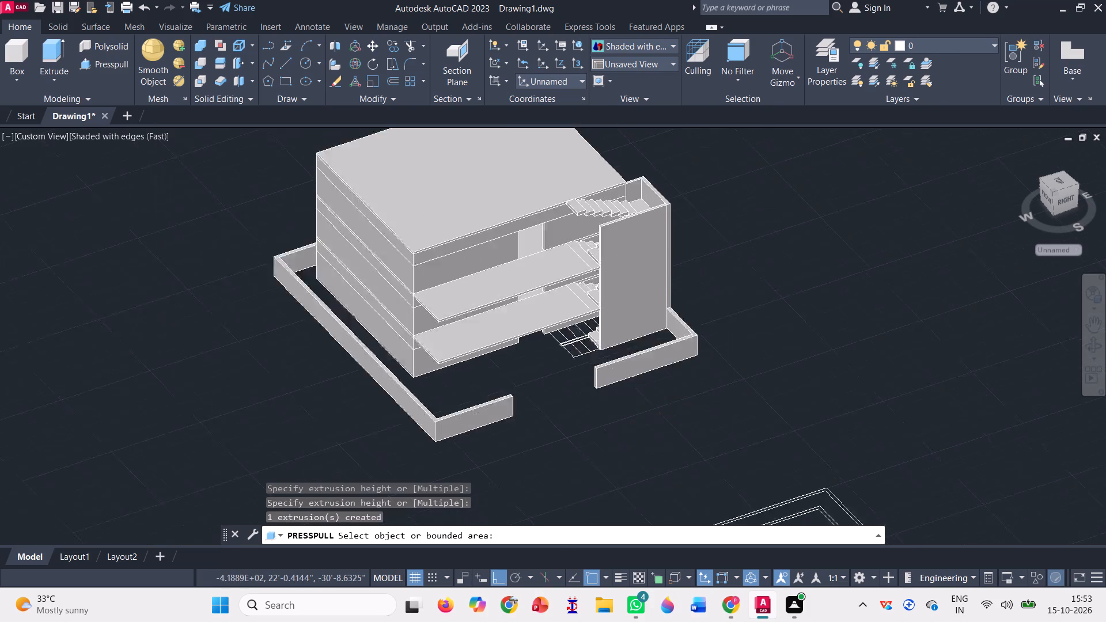
Examine the enclosed staircase, projecting floor slabs and facade of the house from several angles.
click(1093, 345)
drag(755, 333, 755, 331)
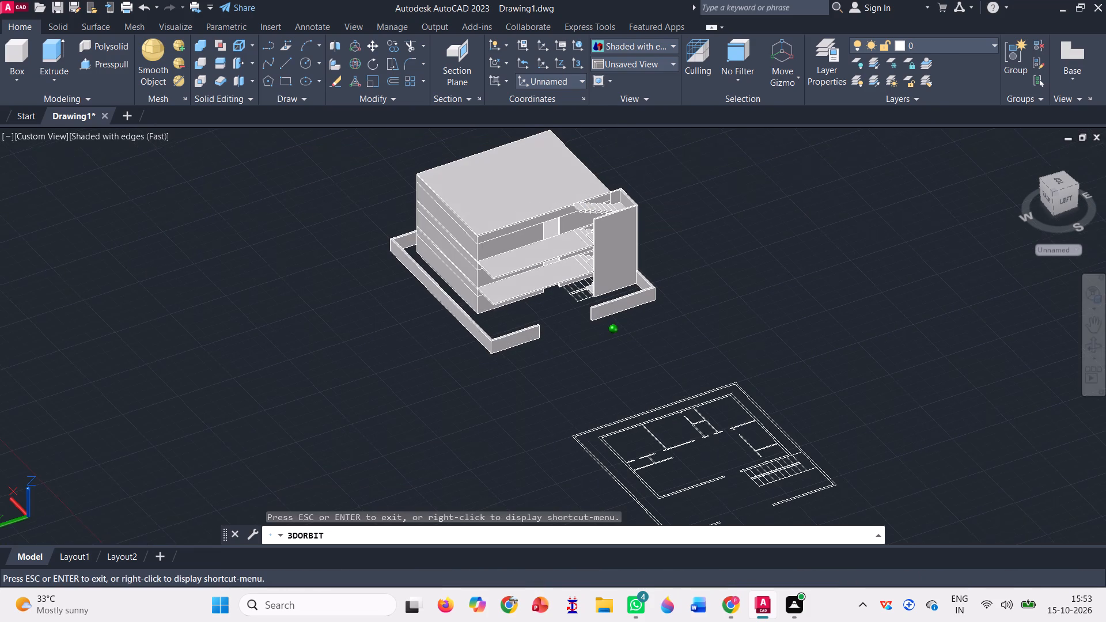
drag(755, 331, 699, 274)
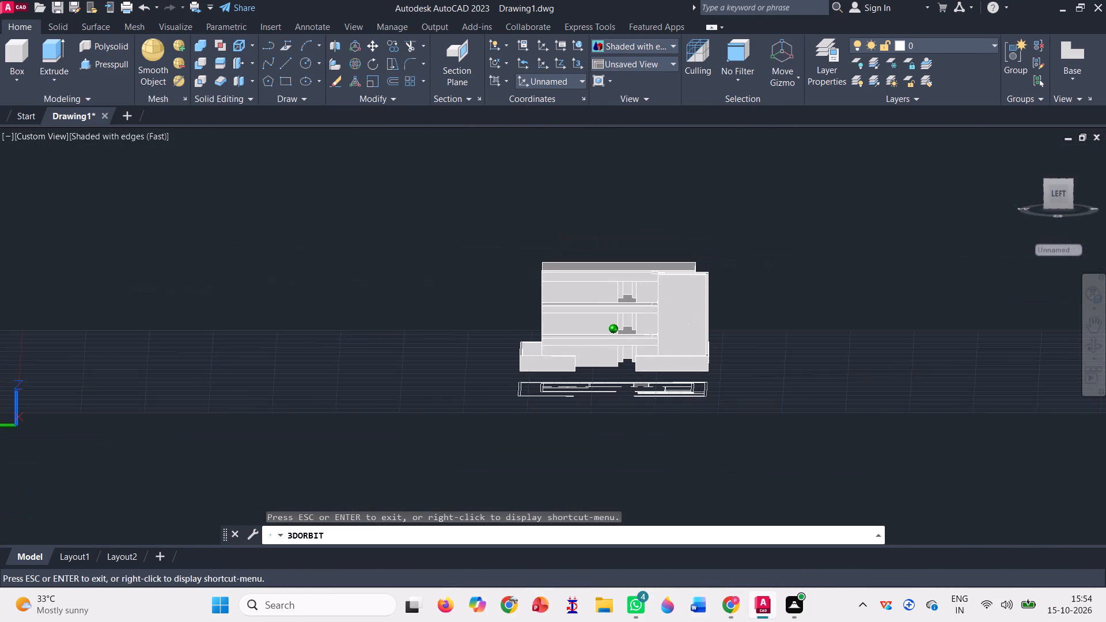
drag(699, 274, 702, 274)
scroll(650, 277, up, 11)
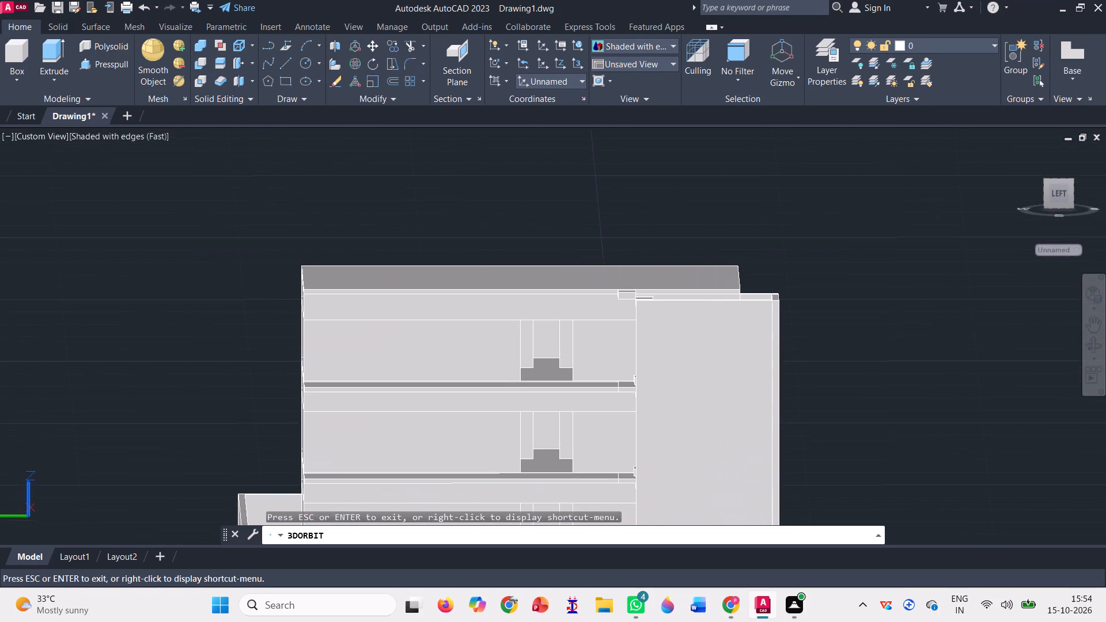
scroll(601, 325, up, 7)
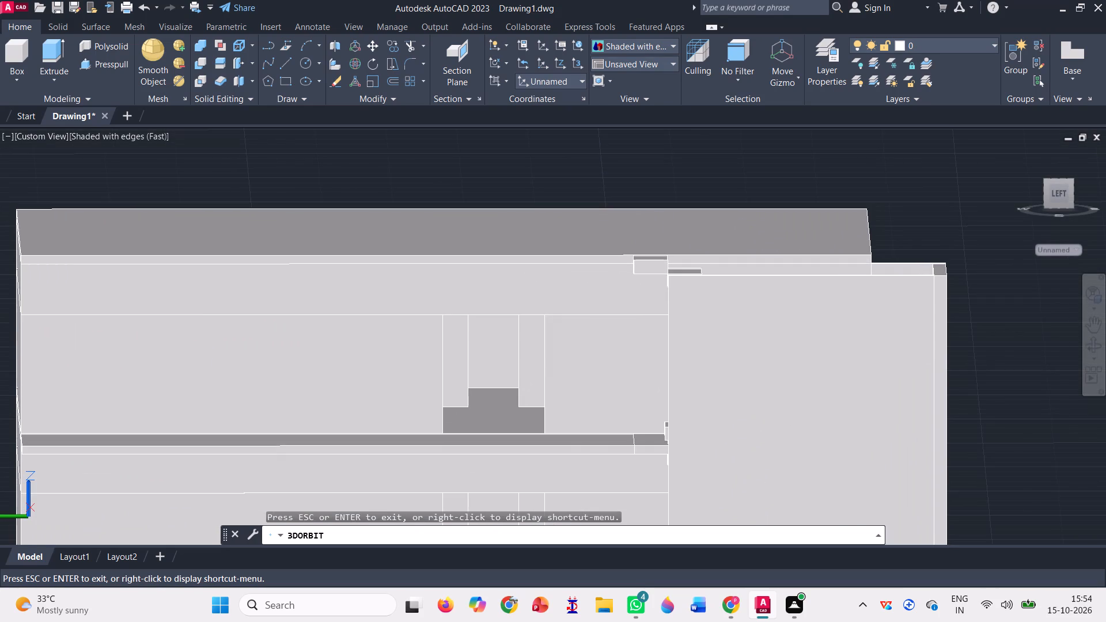
scroll(667, 244, up, 4)
scroll(668, 250, down, 12)
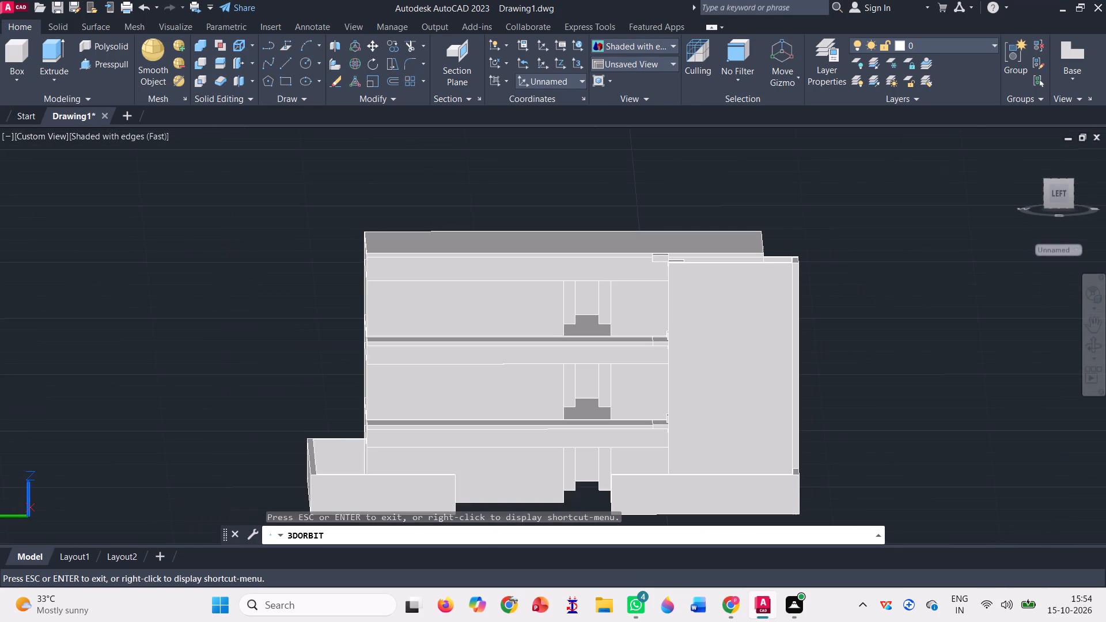
drag(843, 324, 893, 345)
drag(776, 428, 794, 426)
scroll(765, 321, down, 7)
scroll(588, 412, up, 3)
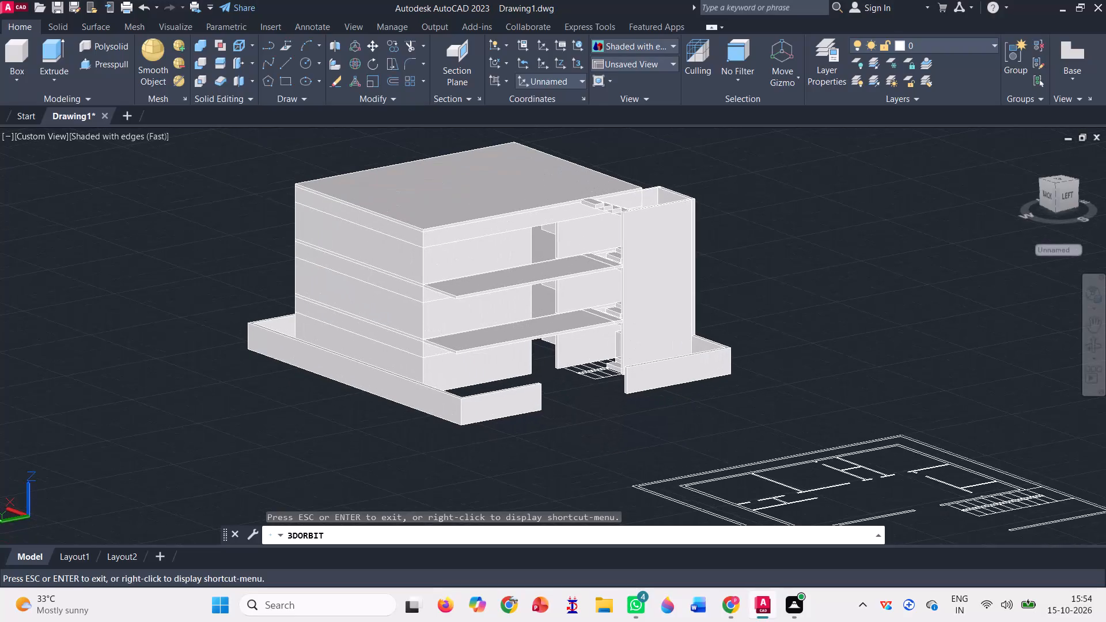
drag(592, 412, 635, 428)
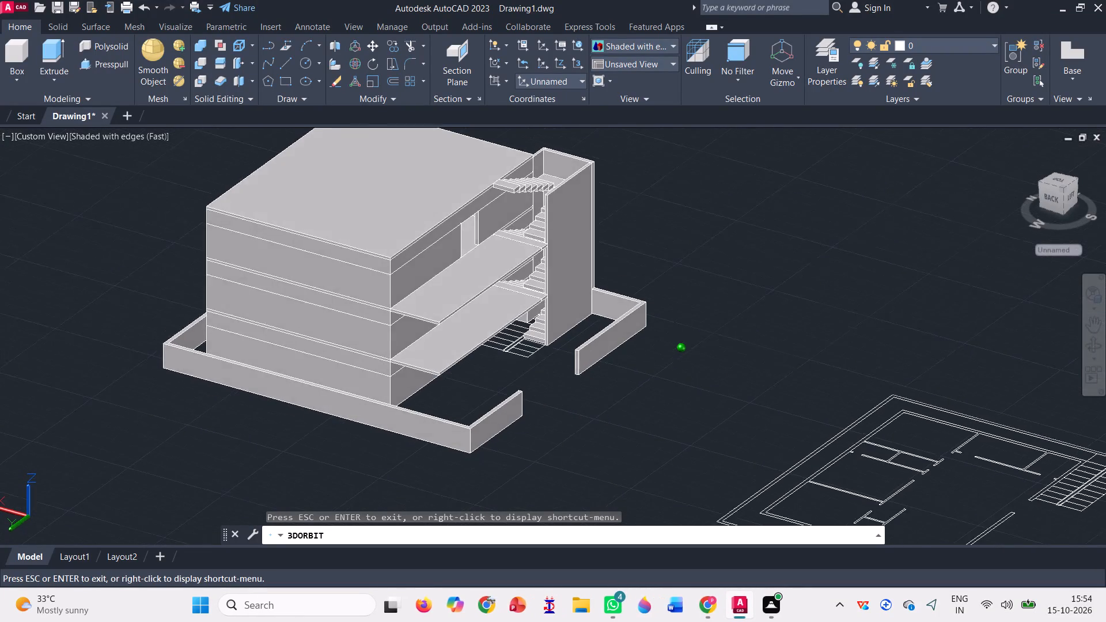
drag(635, 428, 635, 426)
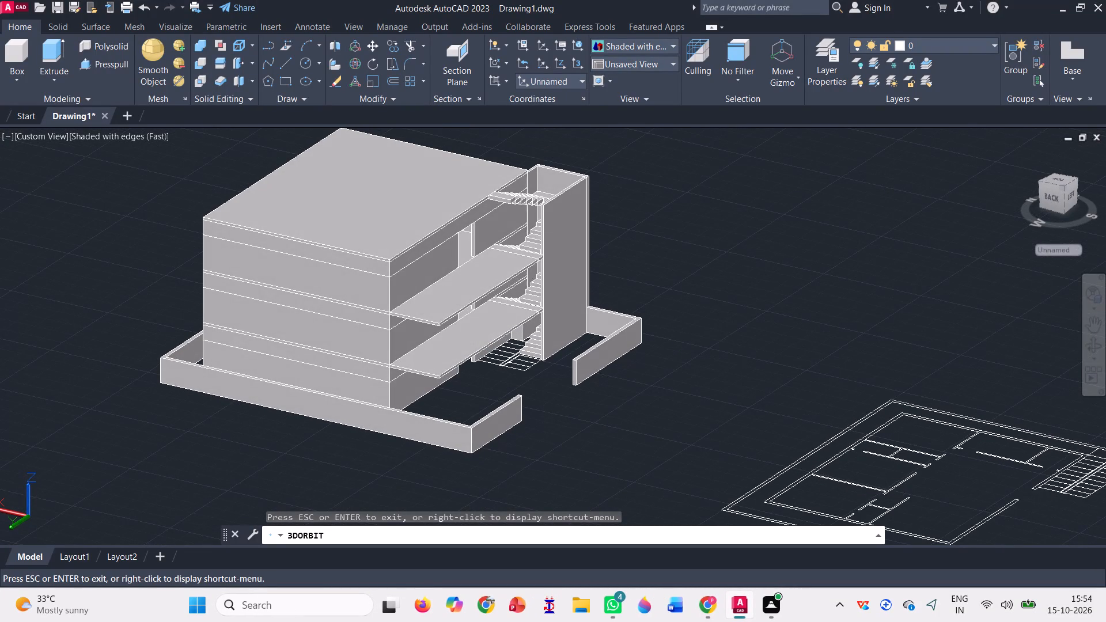
drag(601, 450, 575, 429)
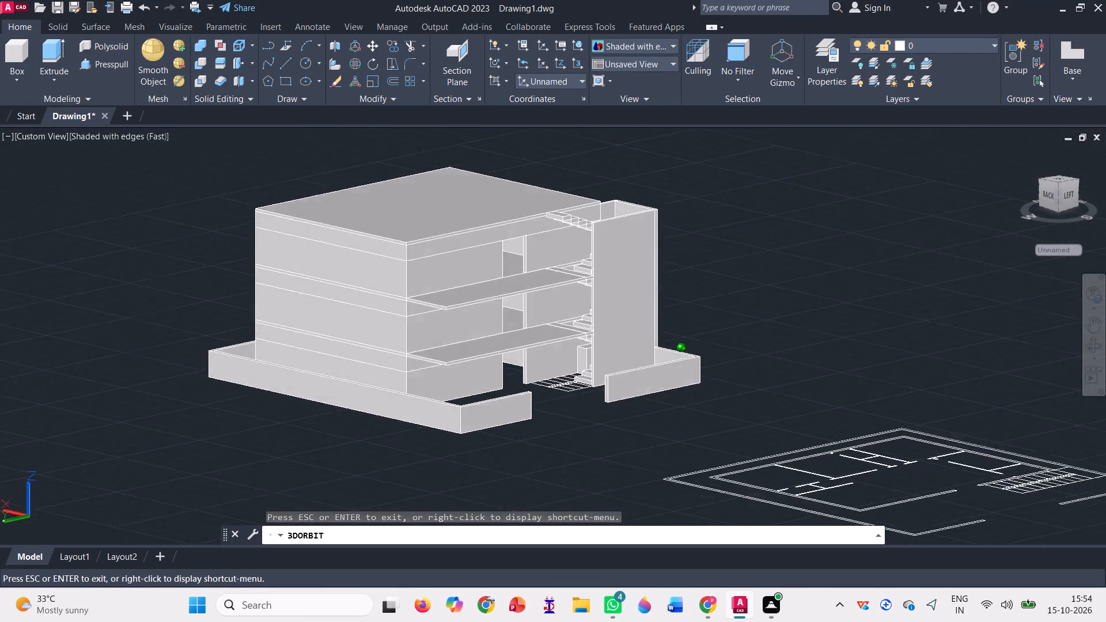
drag(575, 429, 578, 433)
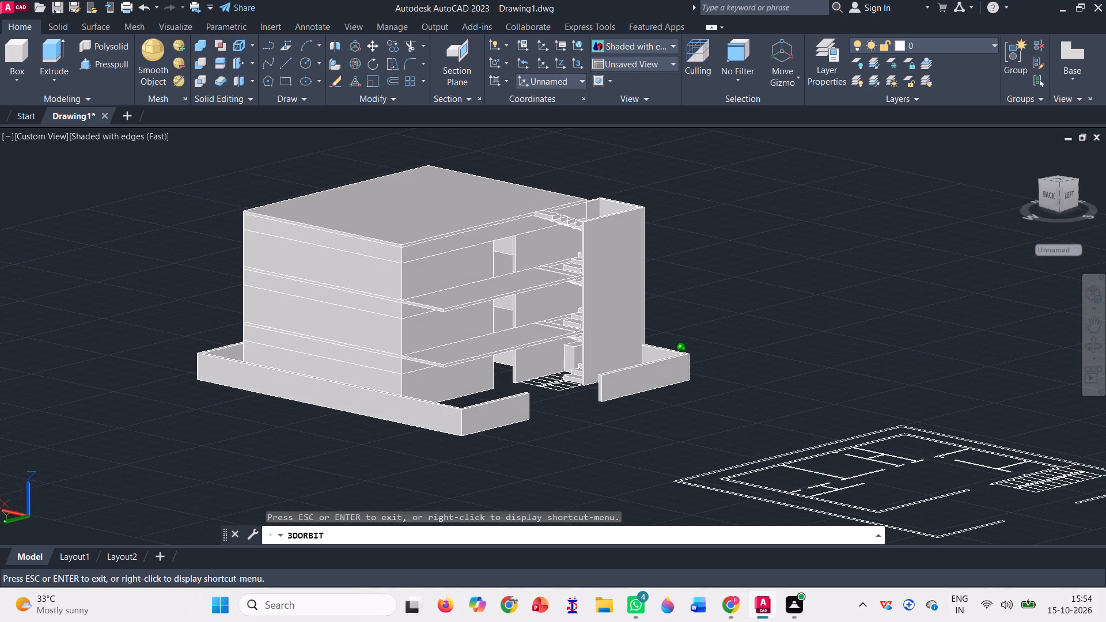
drag(578, 433, 560, 433)
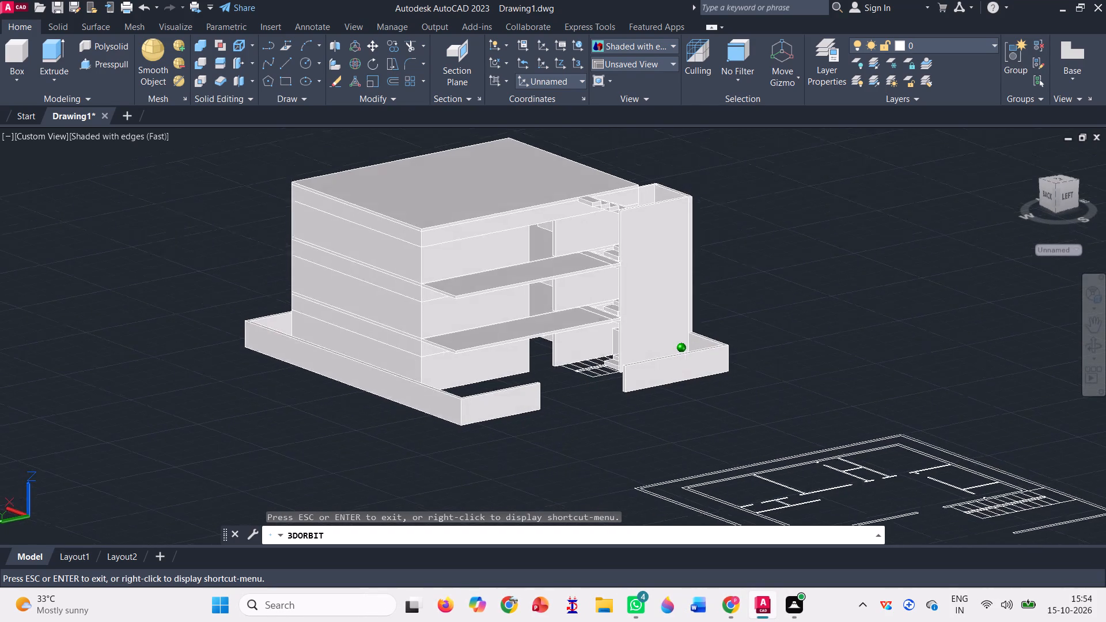
drag(560, 433, 578, 418)
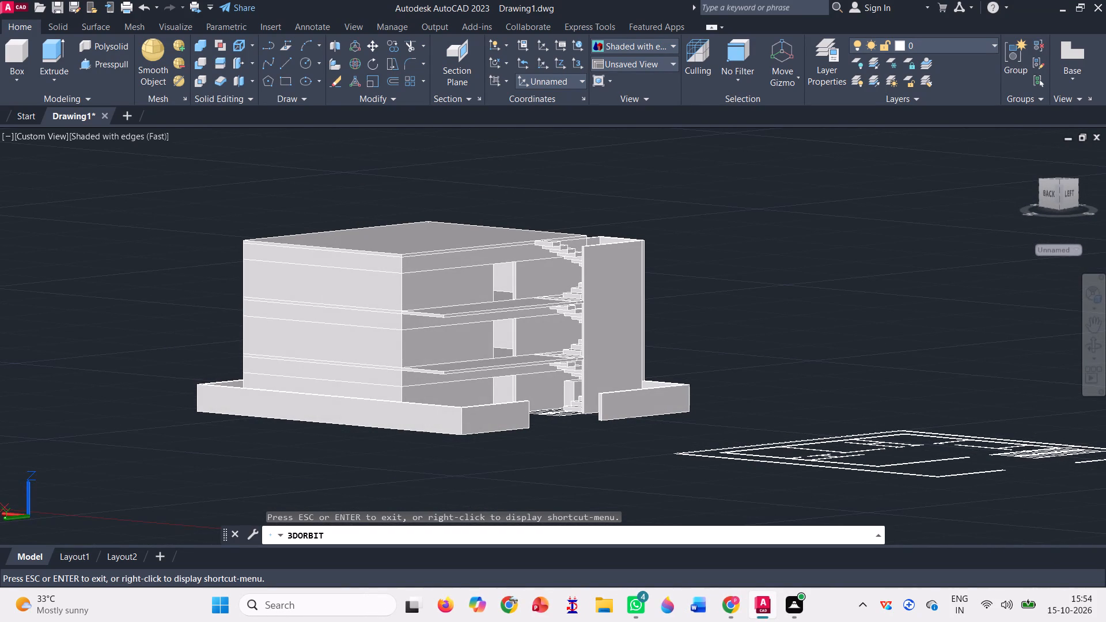
key(Escape)
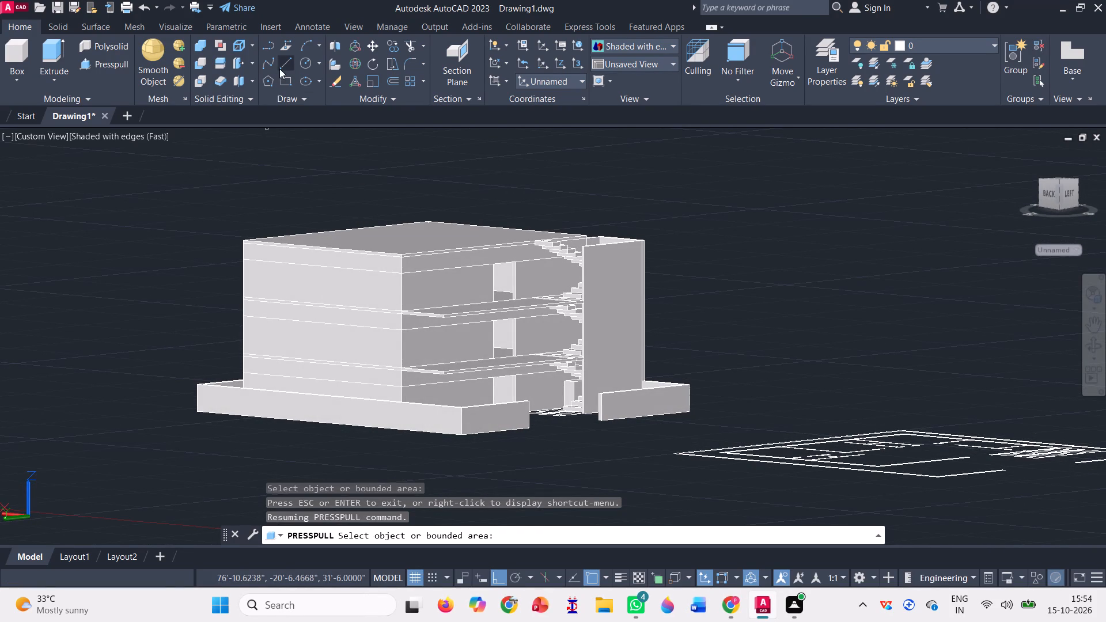
Start a line on the ground in front of the staircase entrance and draw its first segment 3' vertically upward.
click(279, 69)
scroll(467, 255, up, 4)
scroll(402, 392, down, 1)
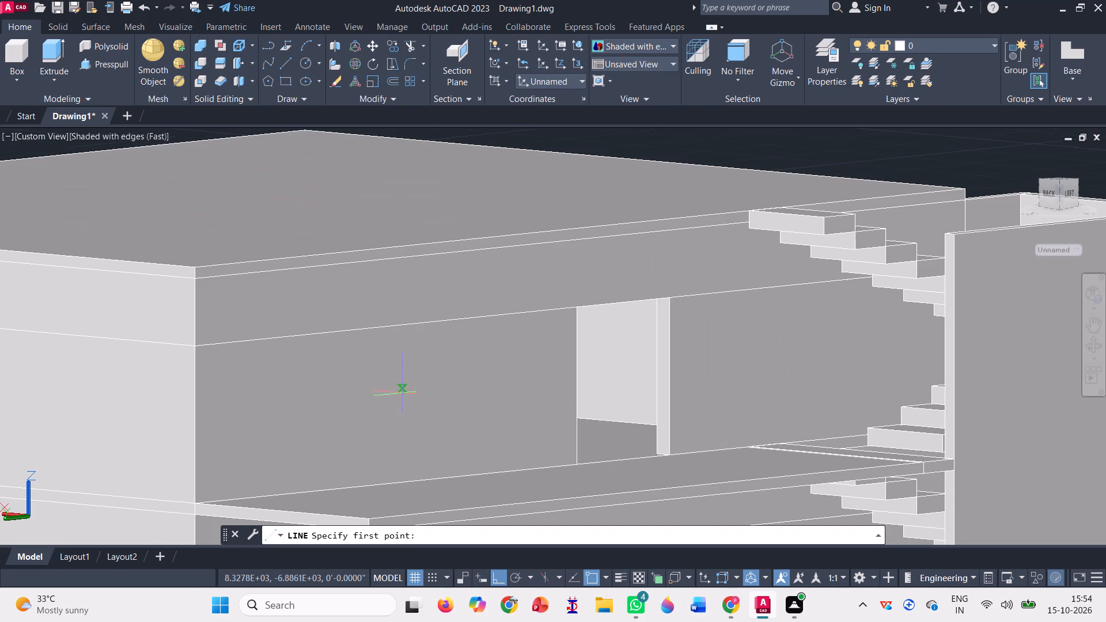
scroll(402, 392, down, 1)
scroll(395, 427, up, 5)
scroll(395, 426, down, 1)
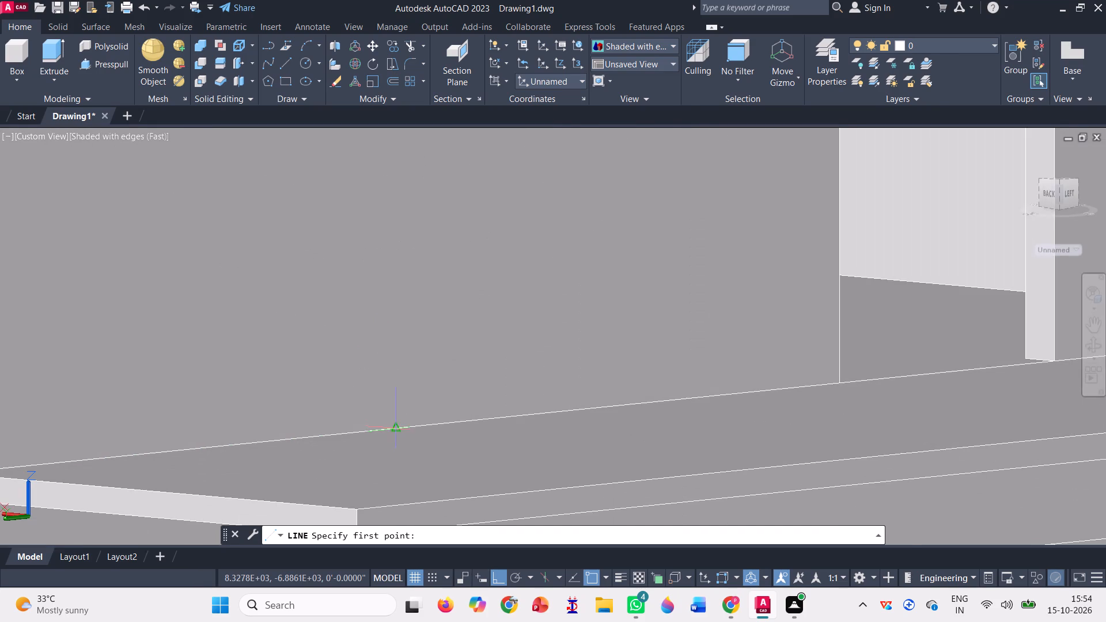
scroll(395, 426, down, 1)
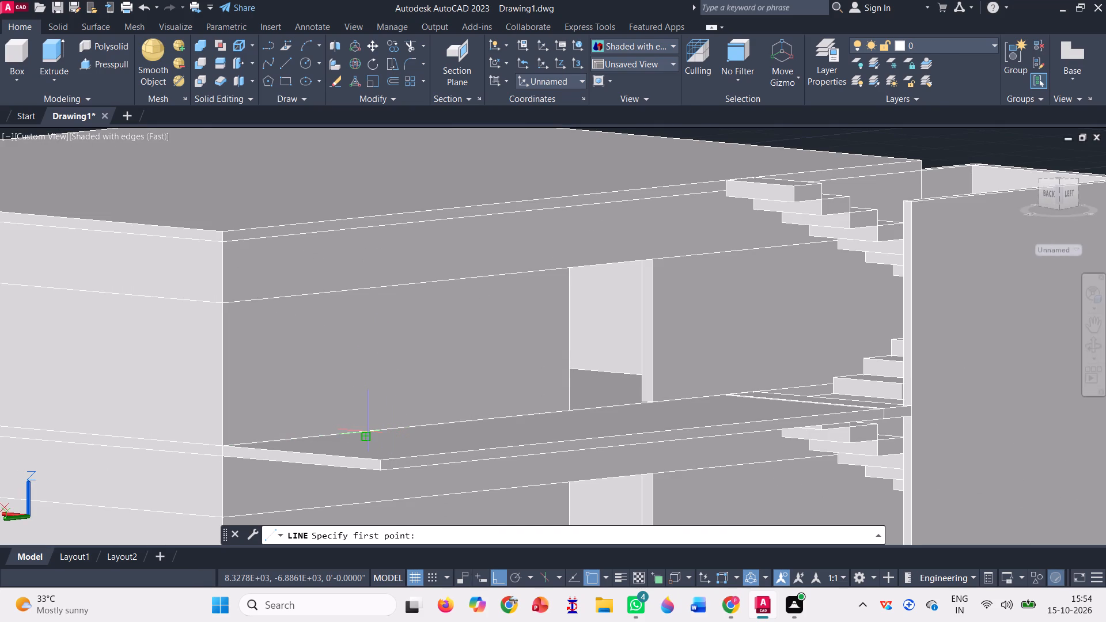
scroll(395, 379, down, 4)
scroll(431, 340, down, 2)
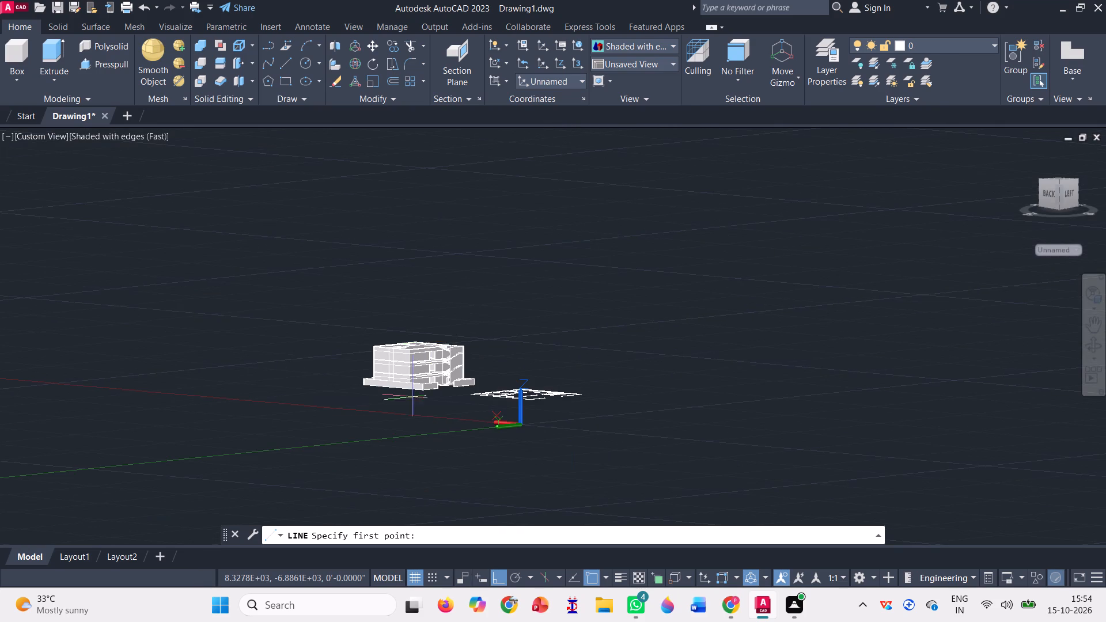
scroll(394, 427, up, 1)
scroll(470, 345, up, 3)
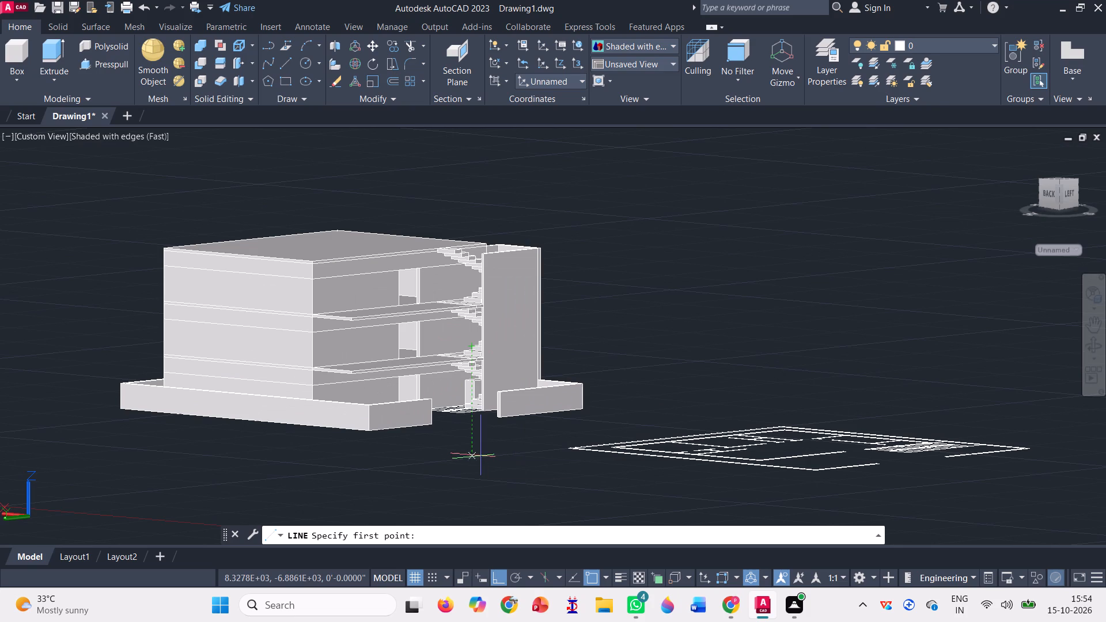
click(480, 455)
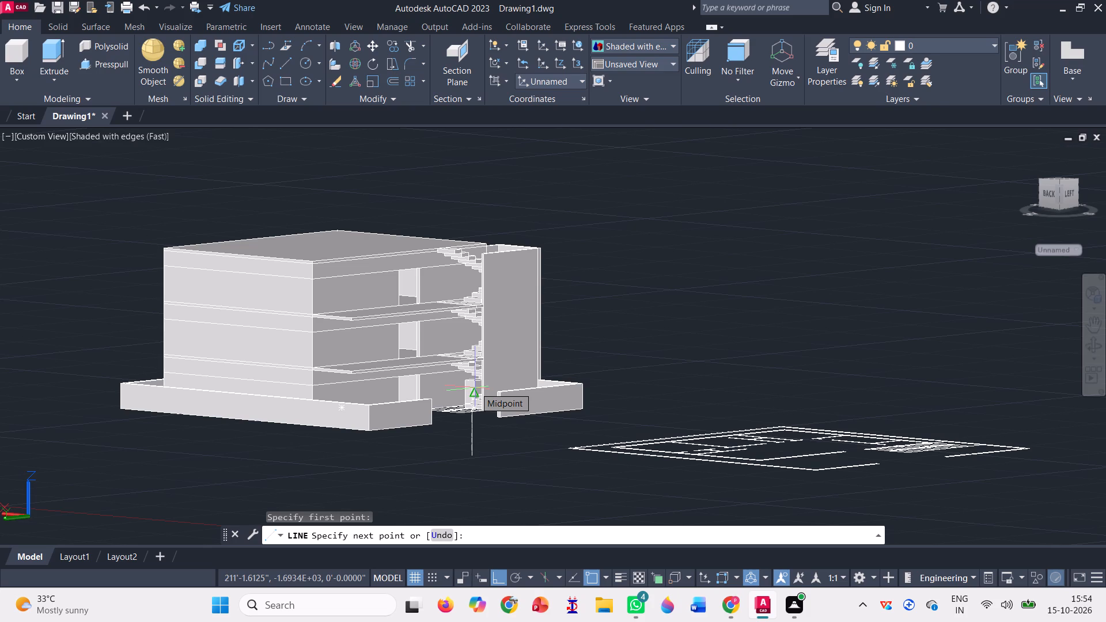
text(3')
key(Return)
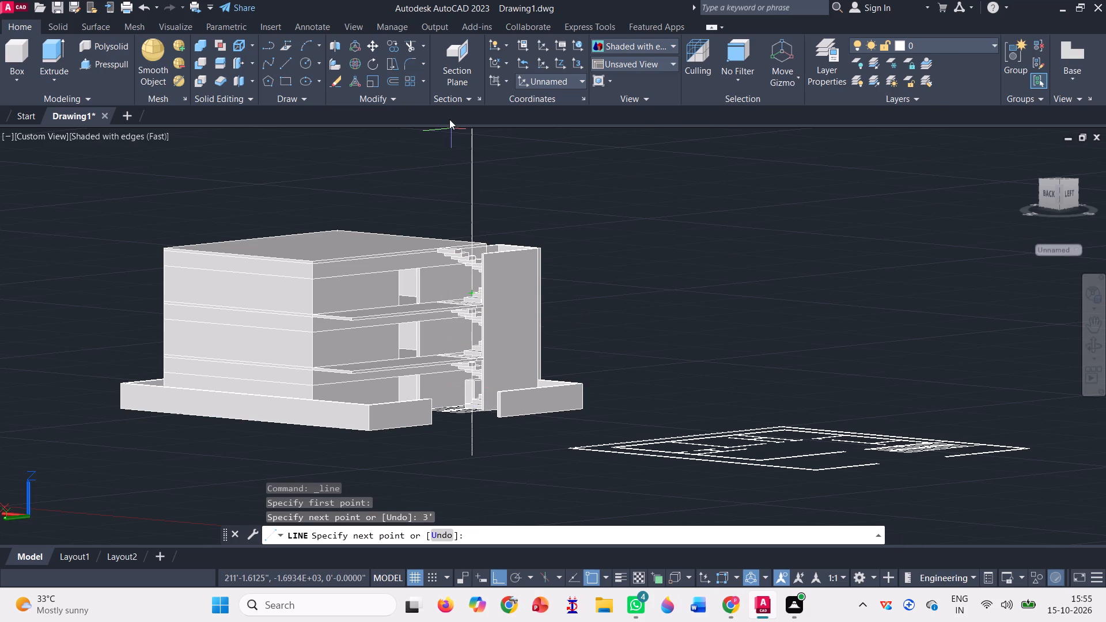
Continue the line from the top of the 3' segment with four 4' segments forming an upright 4' by 4' square.
text(4')
key(Return)
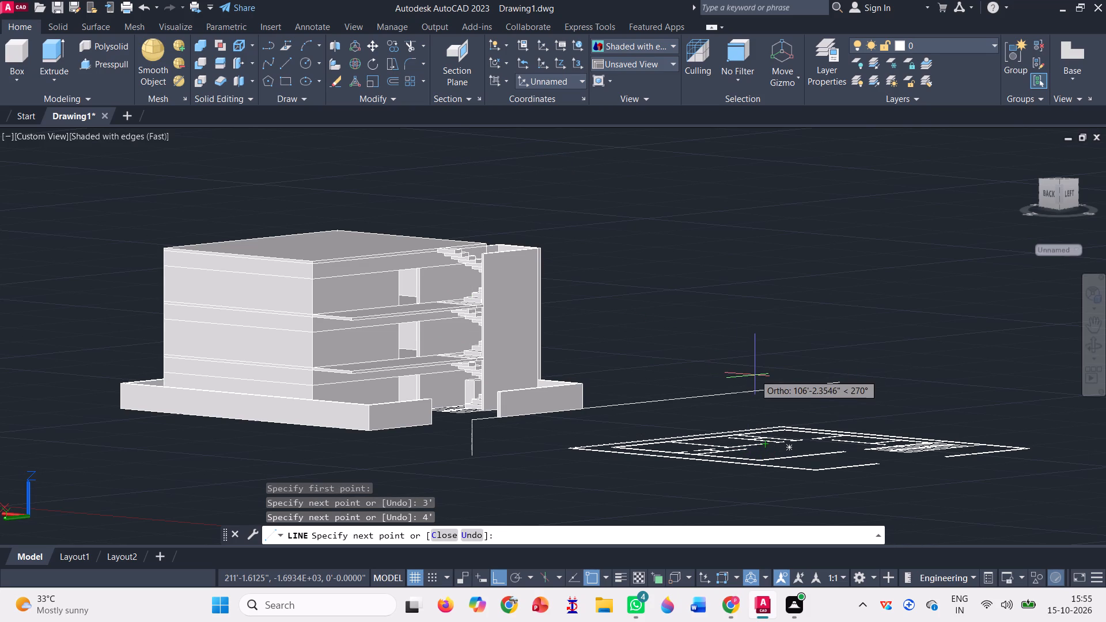
text(4')
key(Return)
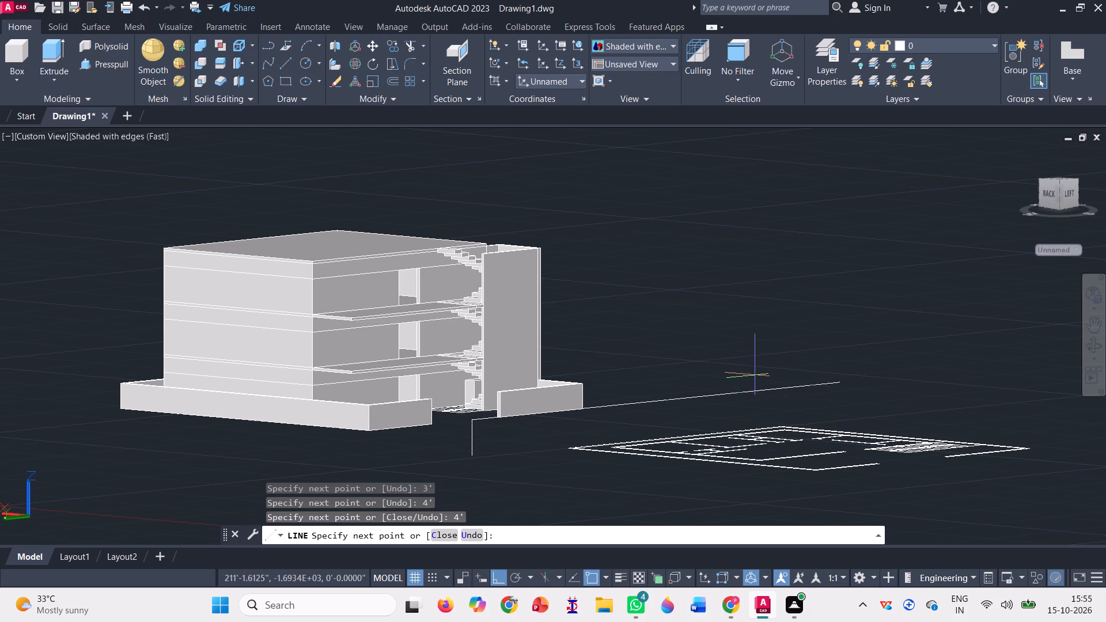
text(4')
key(Return)
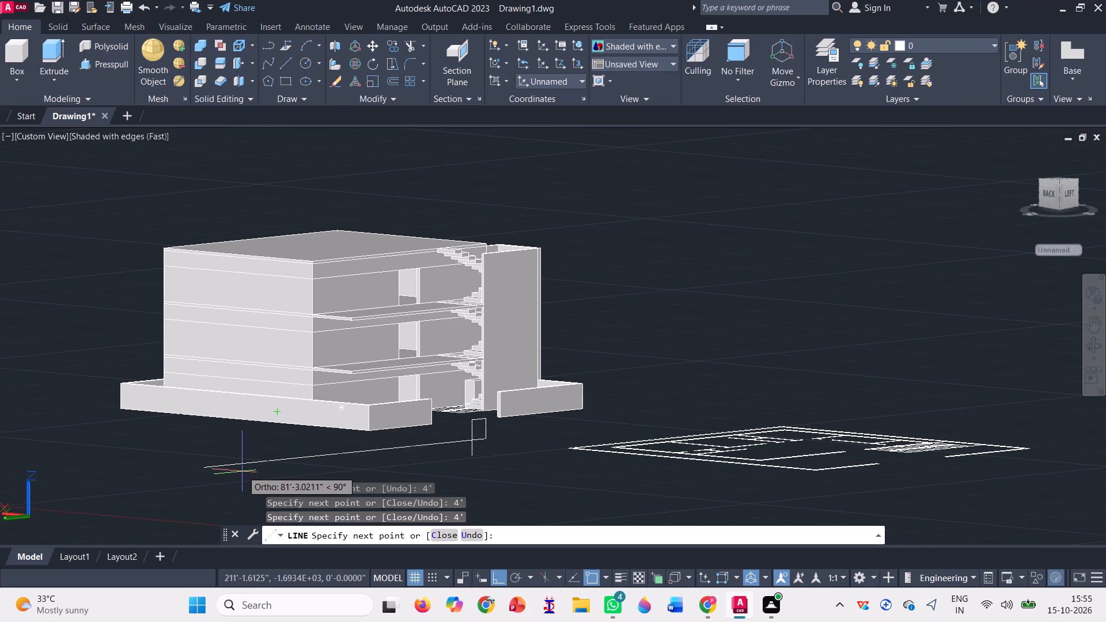
text(4')
key(Return)
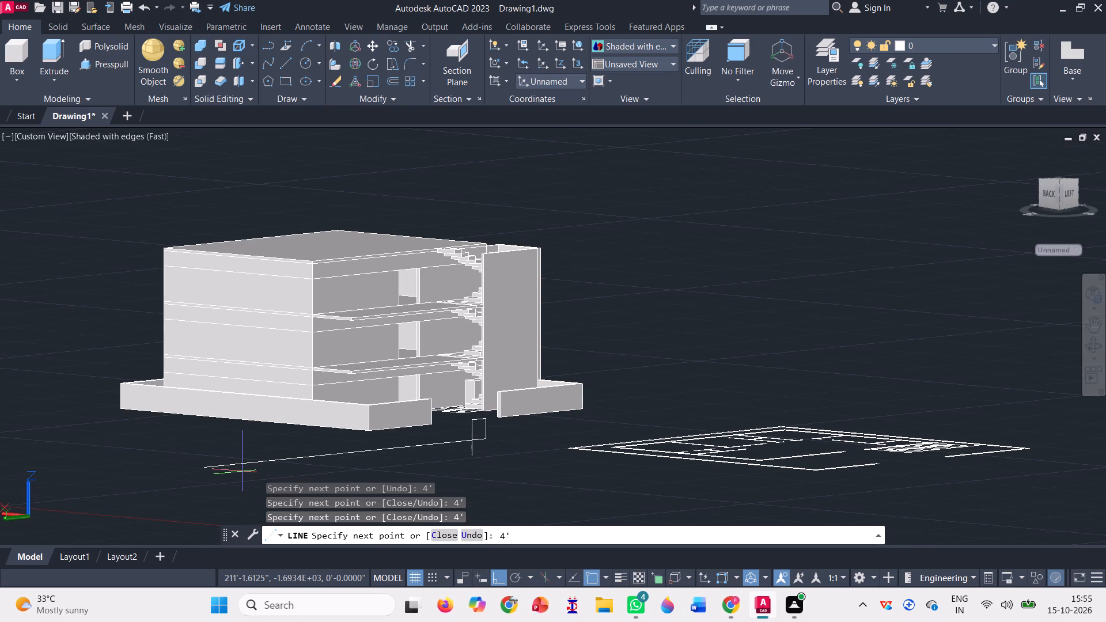
key(Return)
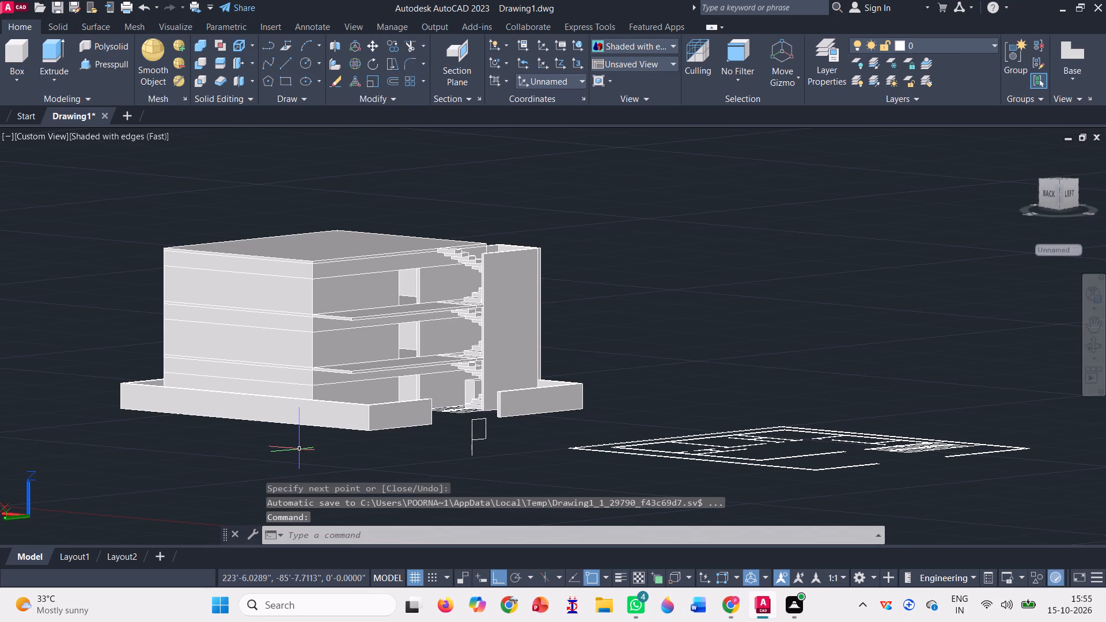
Join the 3' vertical line and the four sides of the 4' square into a single polyline.
scroll(480, 450, up, 2)
click(508, 464)
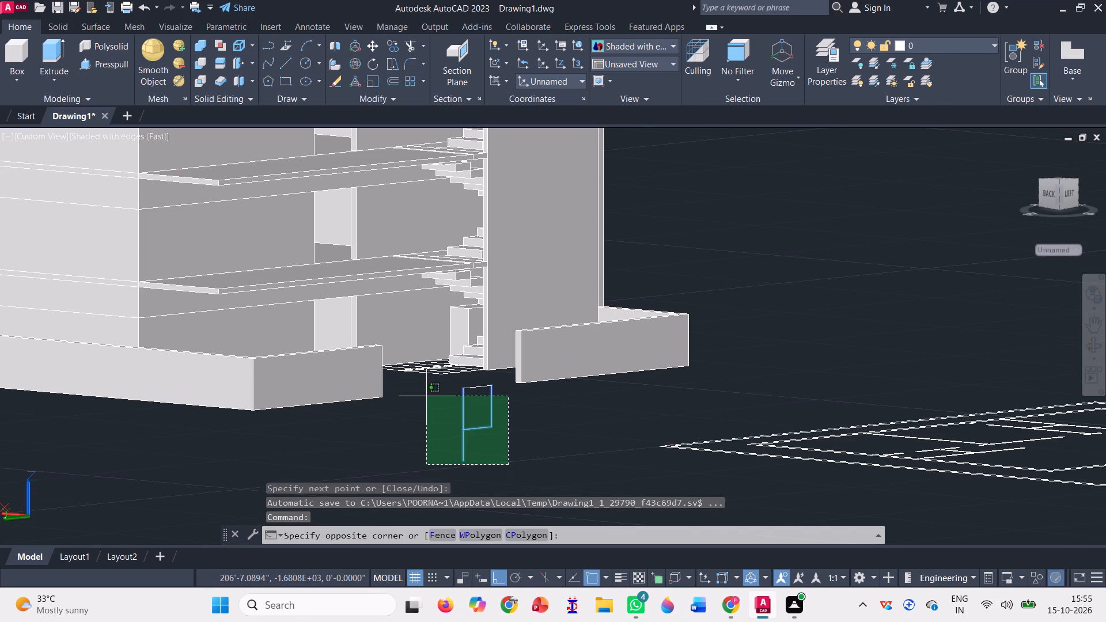
click(426, 396)
scroll(458, 390, up, 3)
click(508, 382)
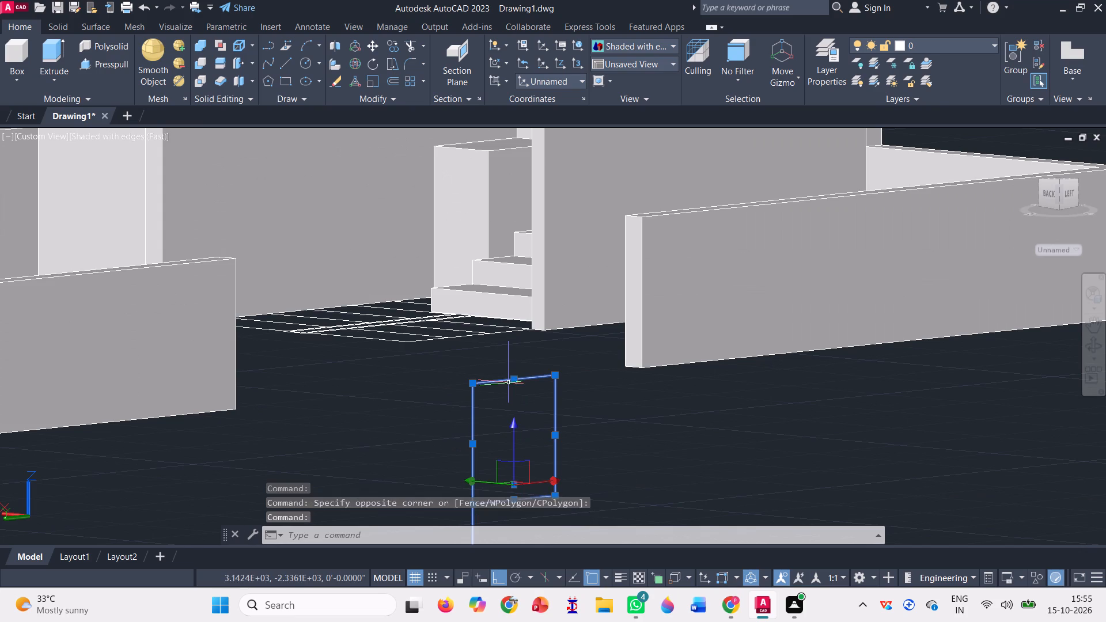
scroll(460, 411, down, 2)
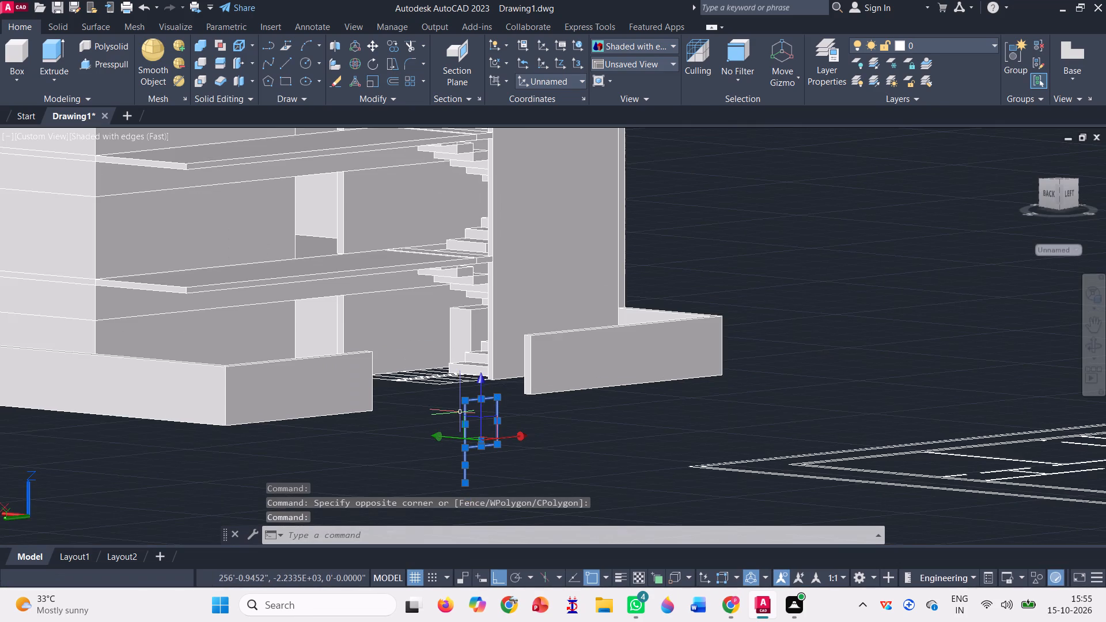
scroll(460, 411, down, 1)
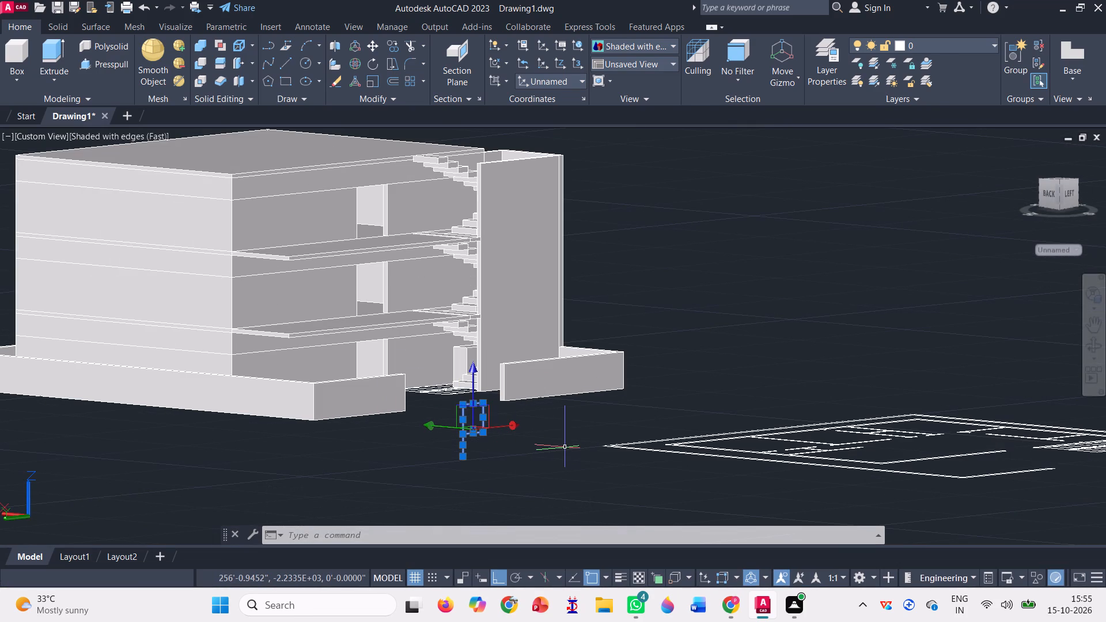
key(j)
key(Return)
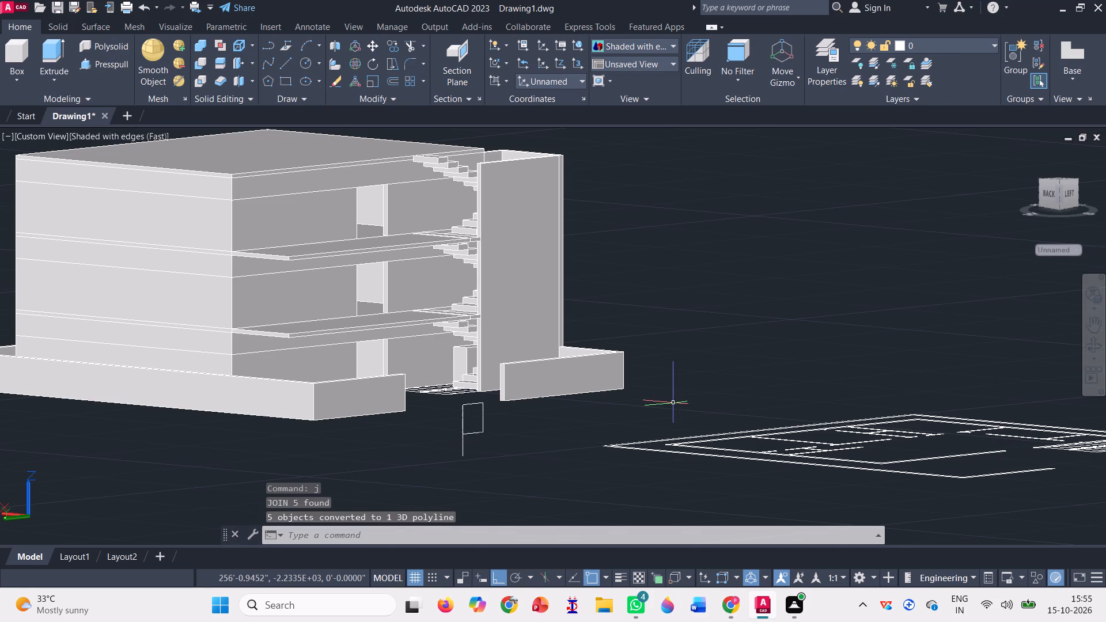
Copy the joined window outline from its lower end onto the base of the ground-floor wall beneath the projecting slab, with Ortho off.
scroll(673, 402, down, 1)
scroll(559, 416, up, 1)
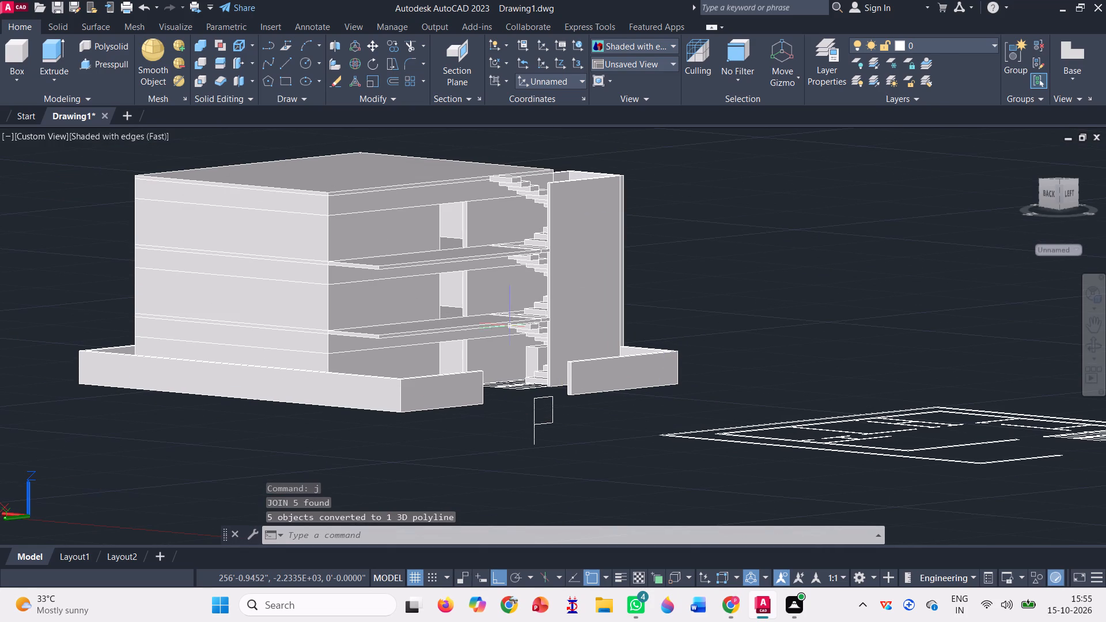
click(395, 47)
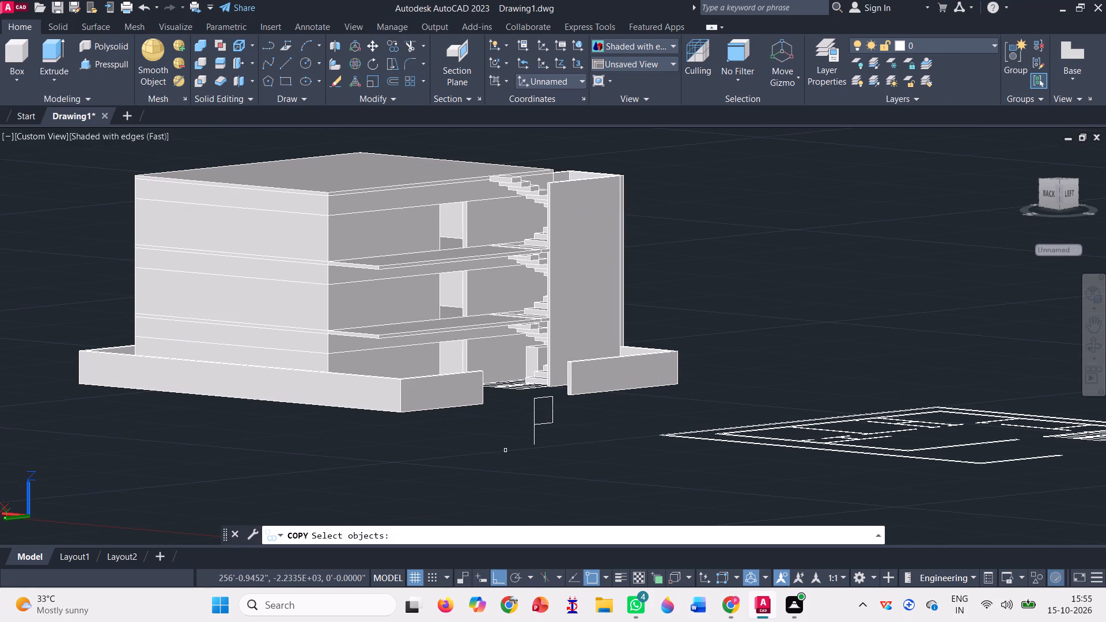
click(534, 422)
key(space)
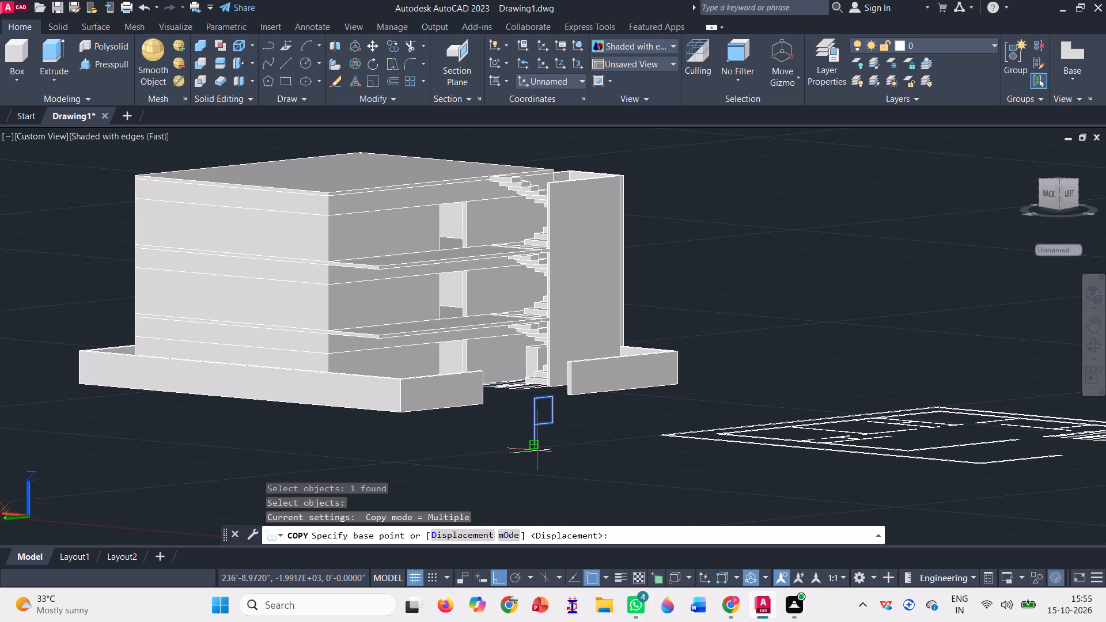
click(534, 445)
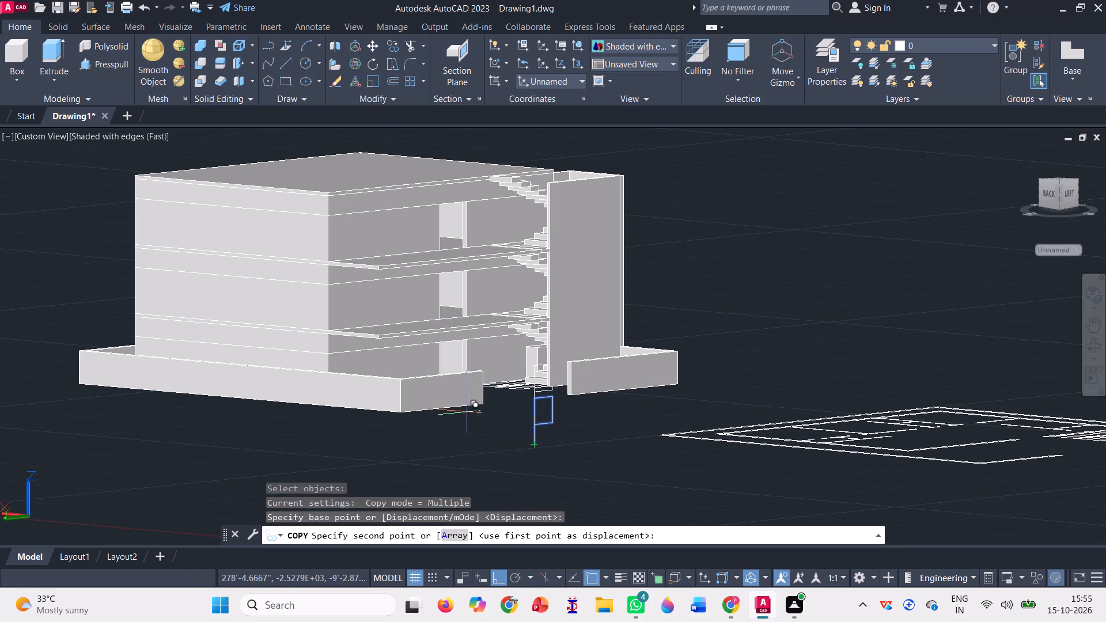
click(1093, 344)
drag(486, 449, 461, 489)
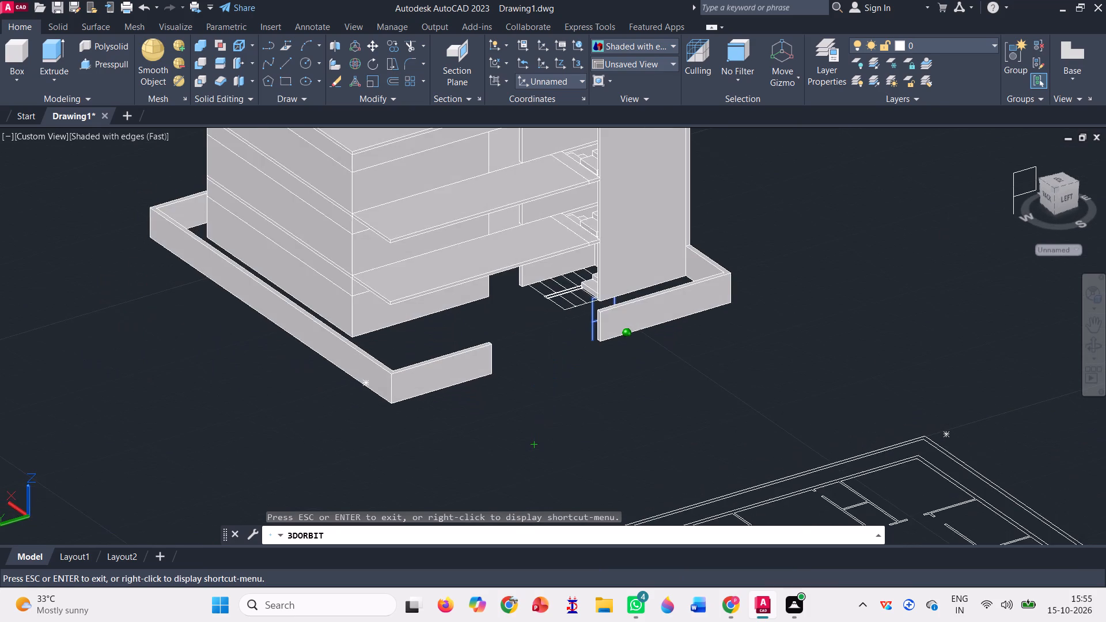
drag(461, 489, 461, 476)
scroll(450, 403, up, 2)
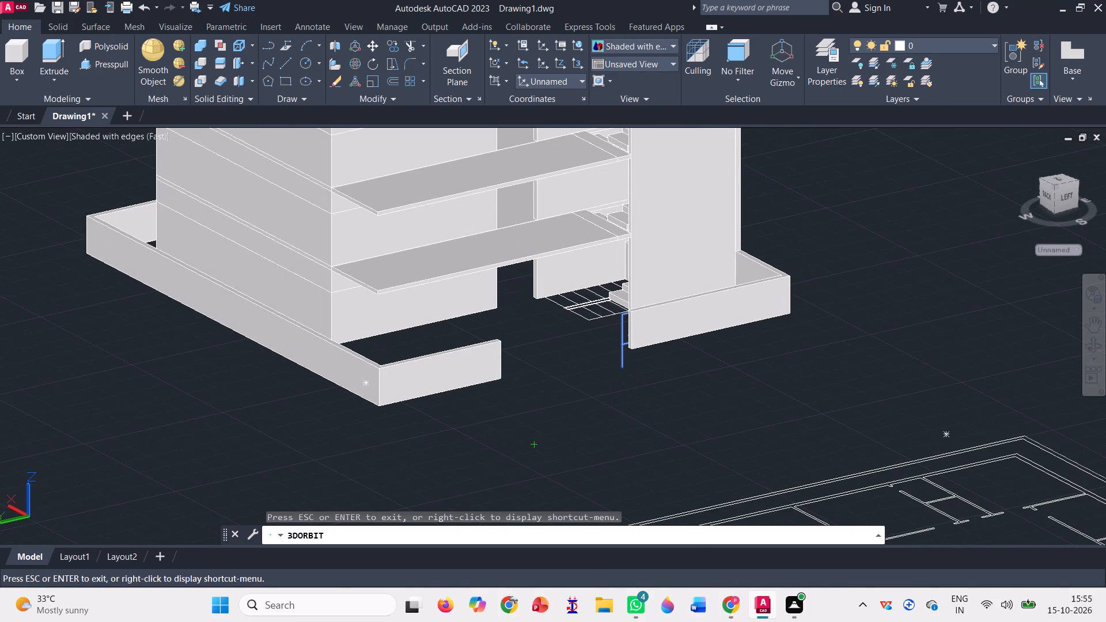
key(Escape)
scroll(394, 351, up, 4)
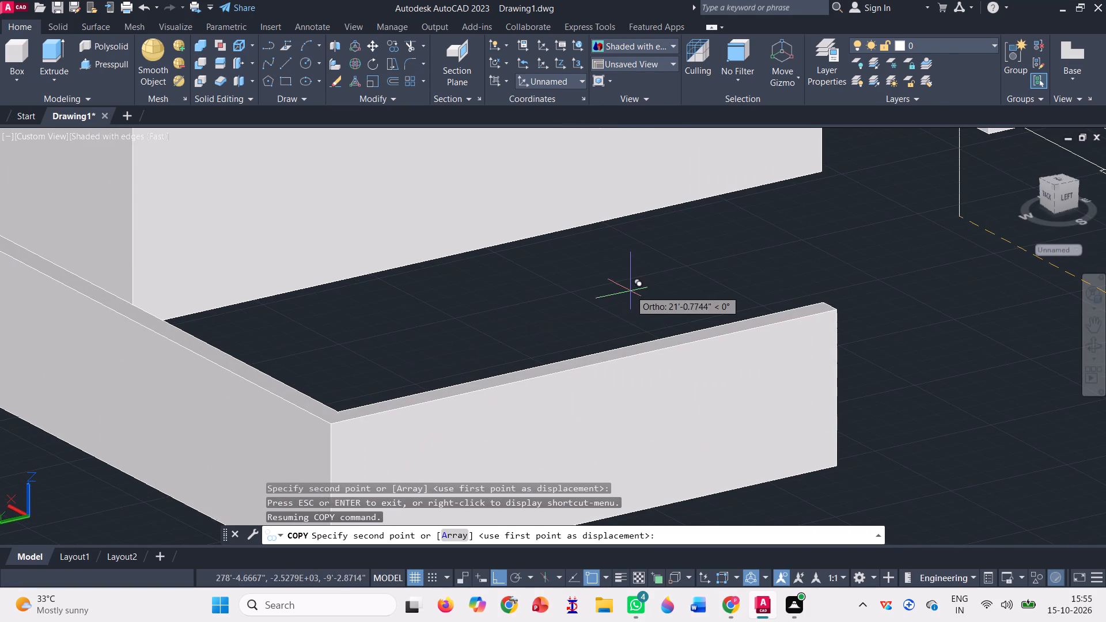
key(F8)
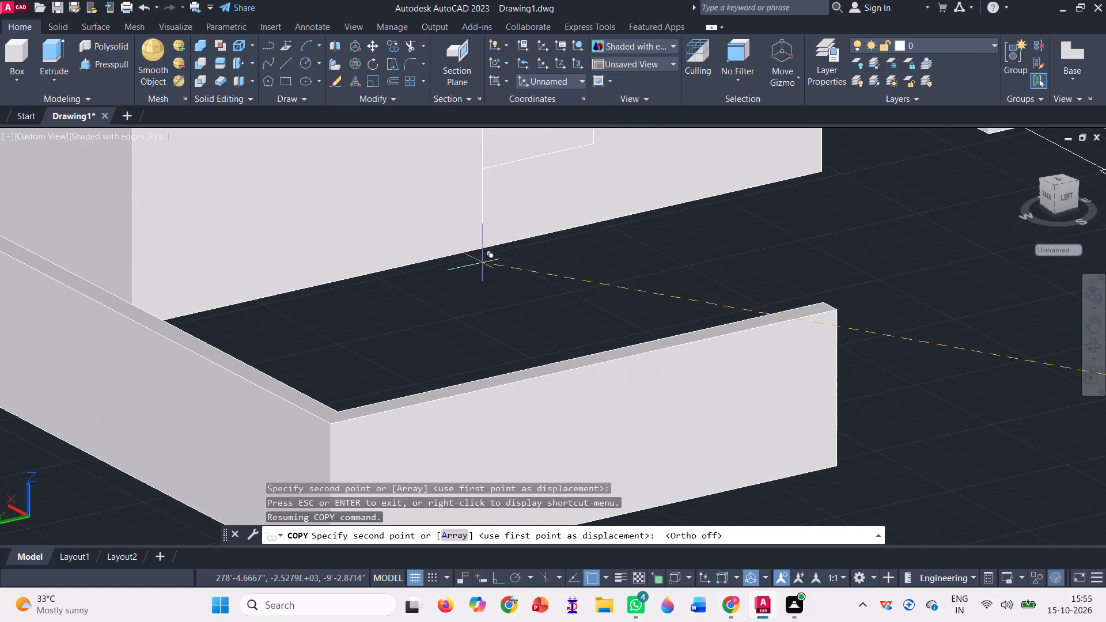
scroll(449, 255, up, 4)
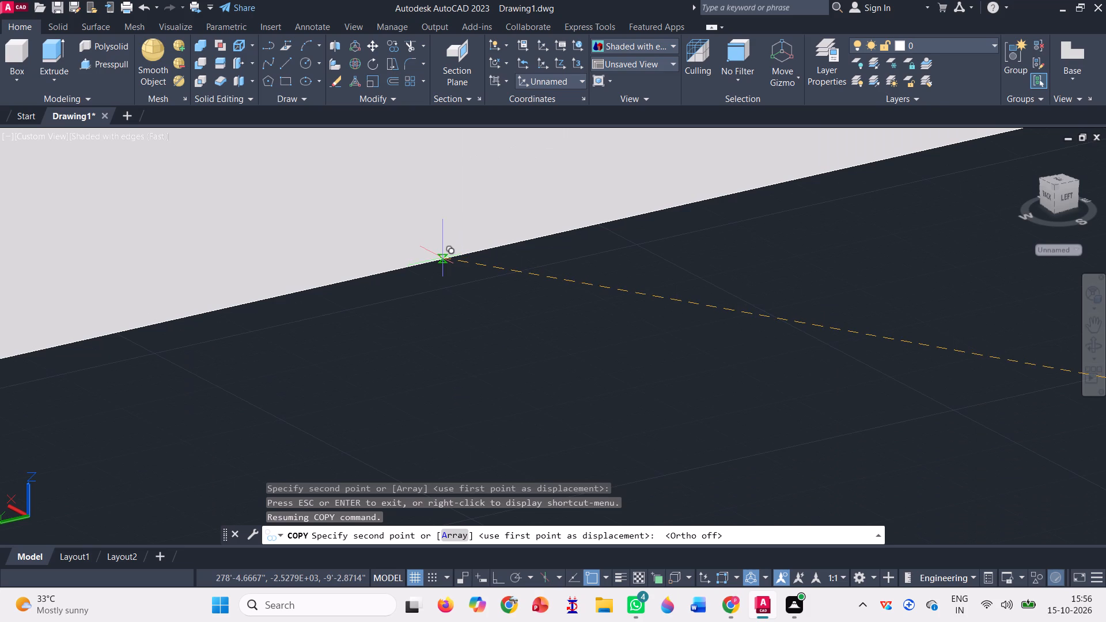
scroll(442, 259, up, 2)
click(440, 262)
Place another copy of the outline on the first-floor wall, where it meets the lower projecting slab, and finish copying.
scroll(483, 318, down, 2)
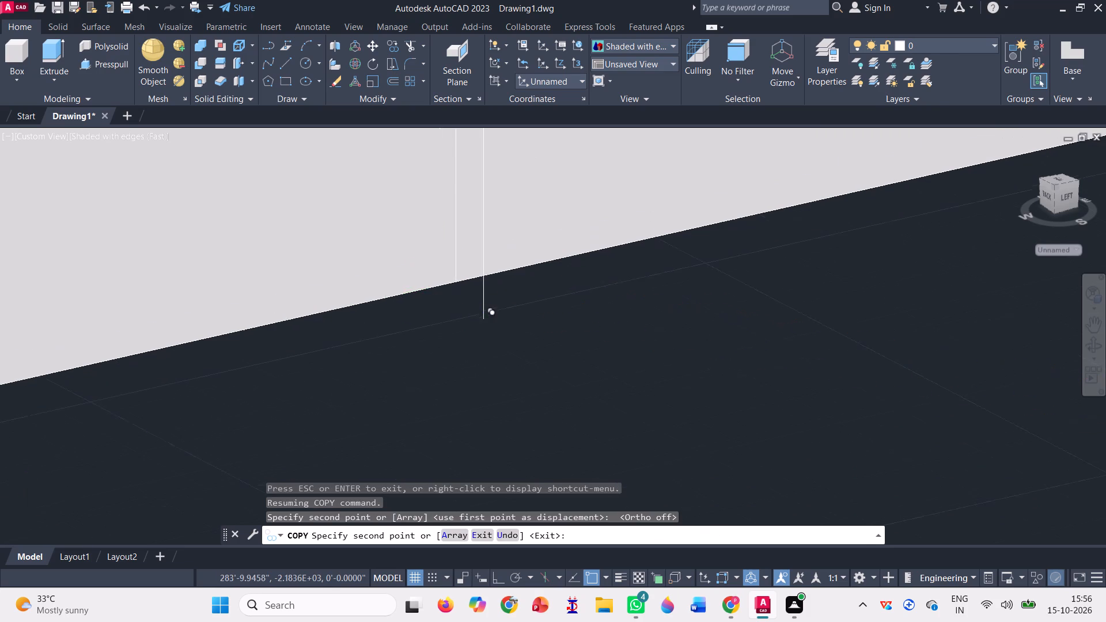
scroll(483, 318, down, 5)
scroll(486, 198, up, 4)
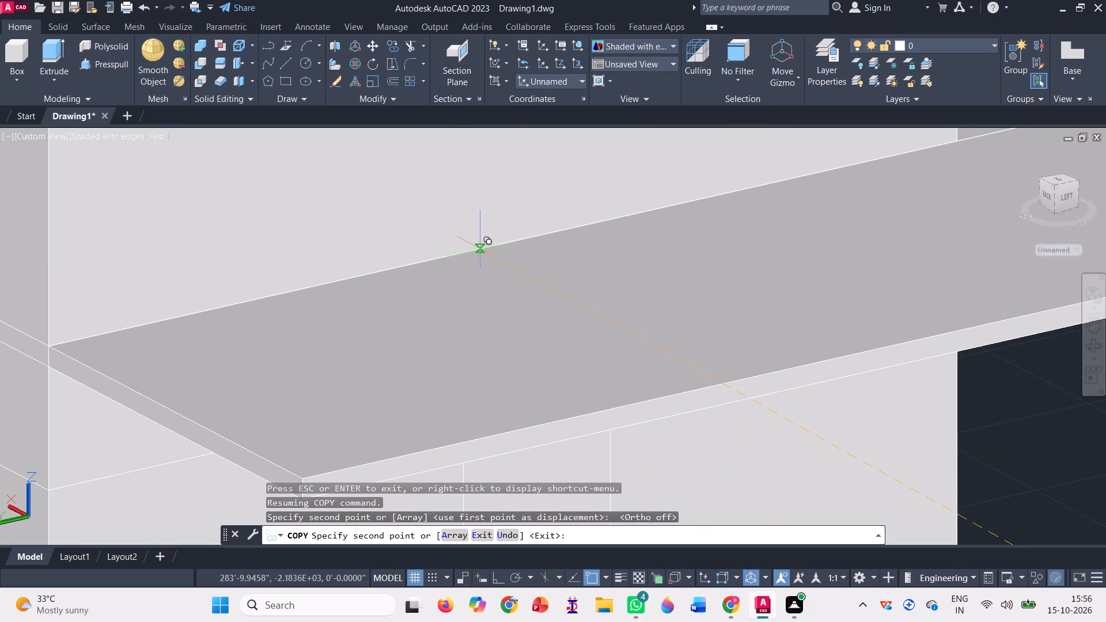
click(480, 248)
scroll(442, 343, down, 4)
scroll(494, 257, up, 3)
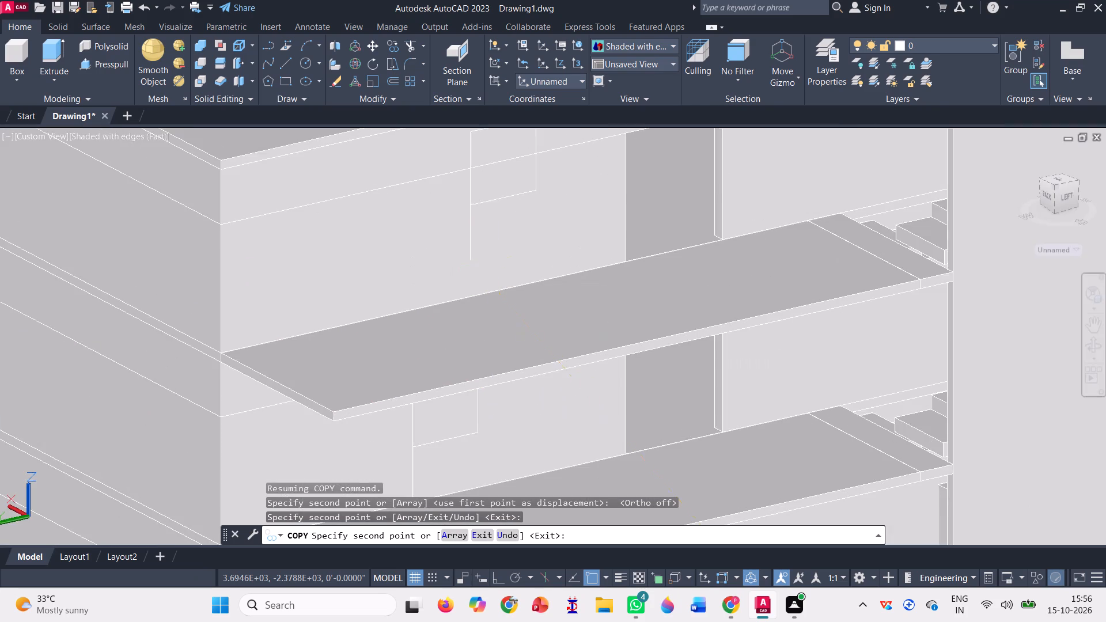
scroll(469, 307, up, 3)
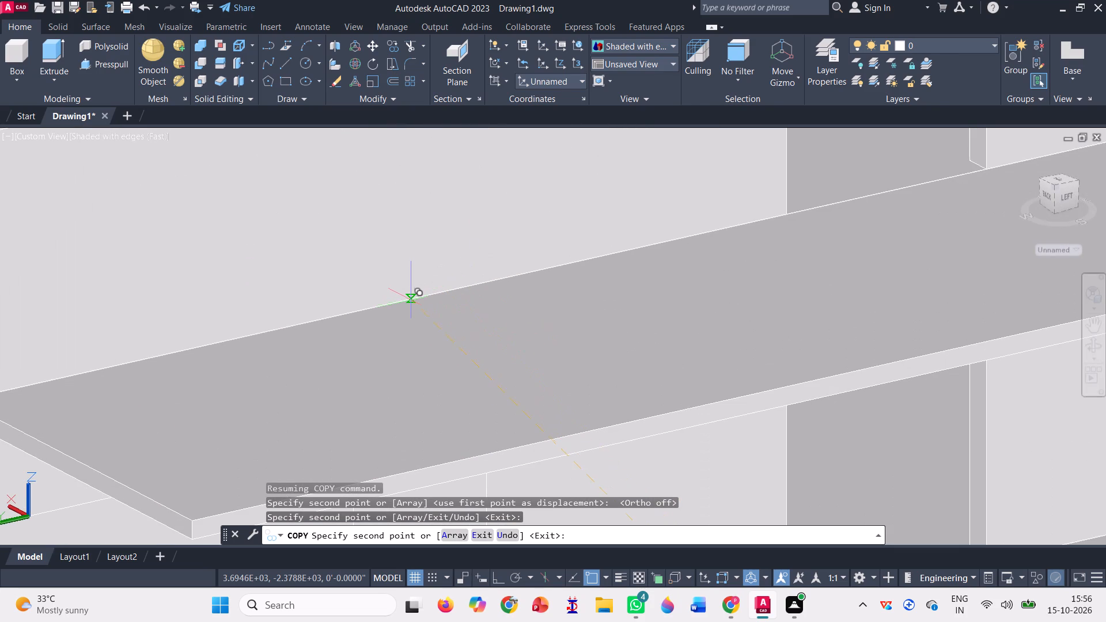
scroll(438, 289, down, 3)
scroll(491, 264, down, 1)
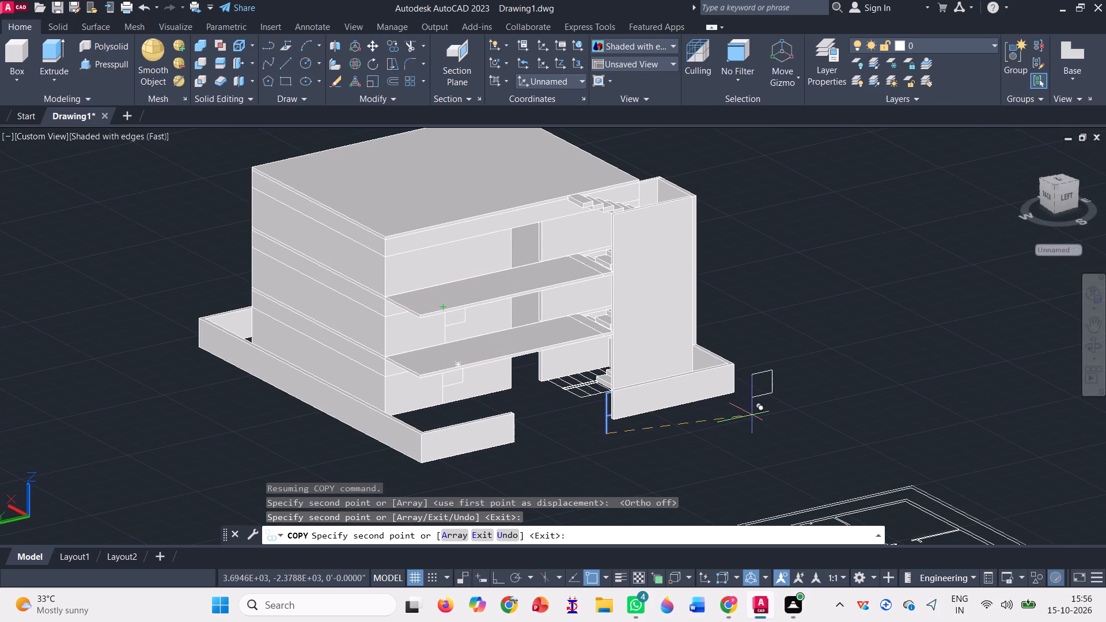
key(Escape)
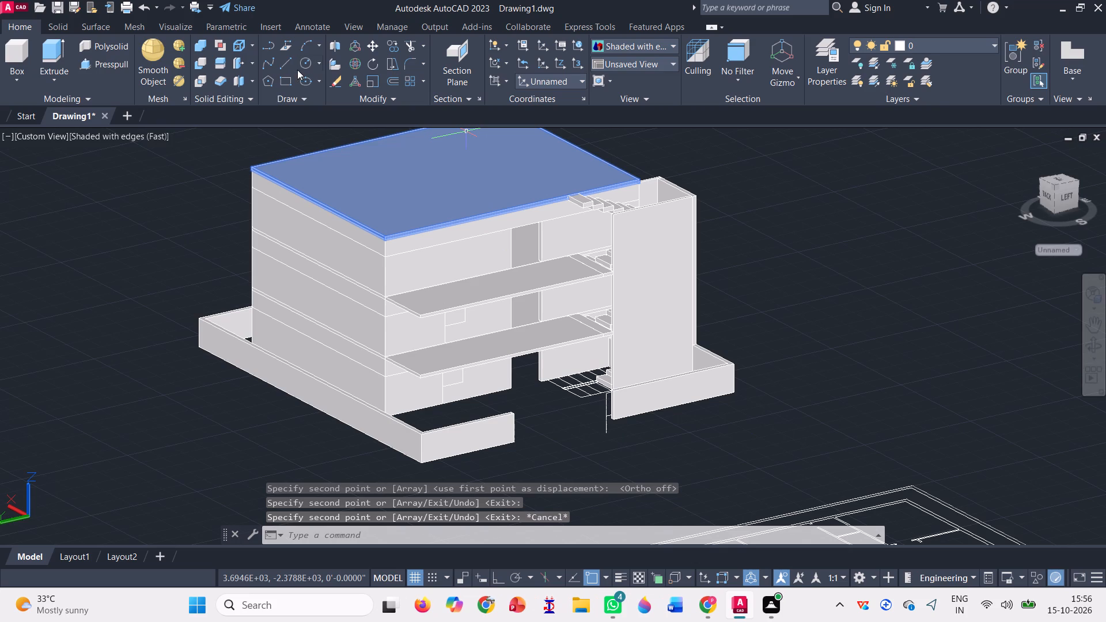
Draw a vertical construction line through the lower end of the ground-floor window outline, with Ortho on.
text(xl)
key(Return)
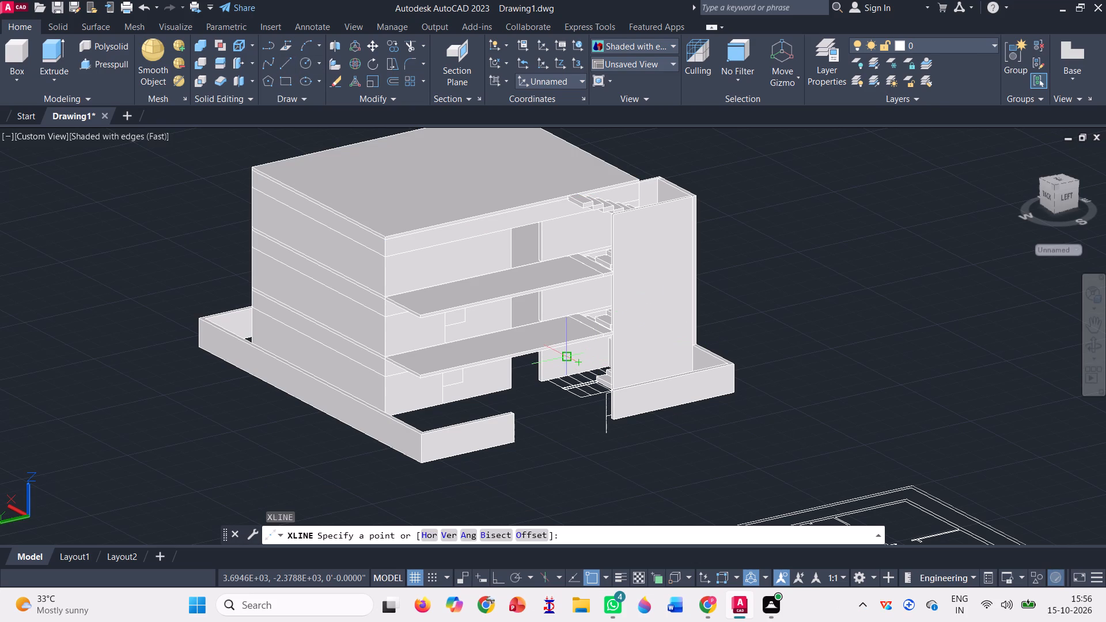
scroll(576, 389, up, 4)
scroll(493, 380, down, 2)
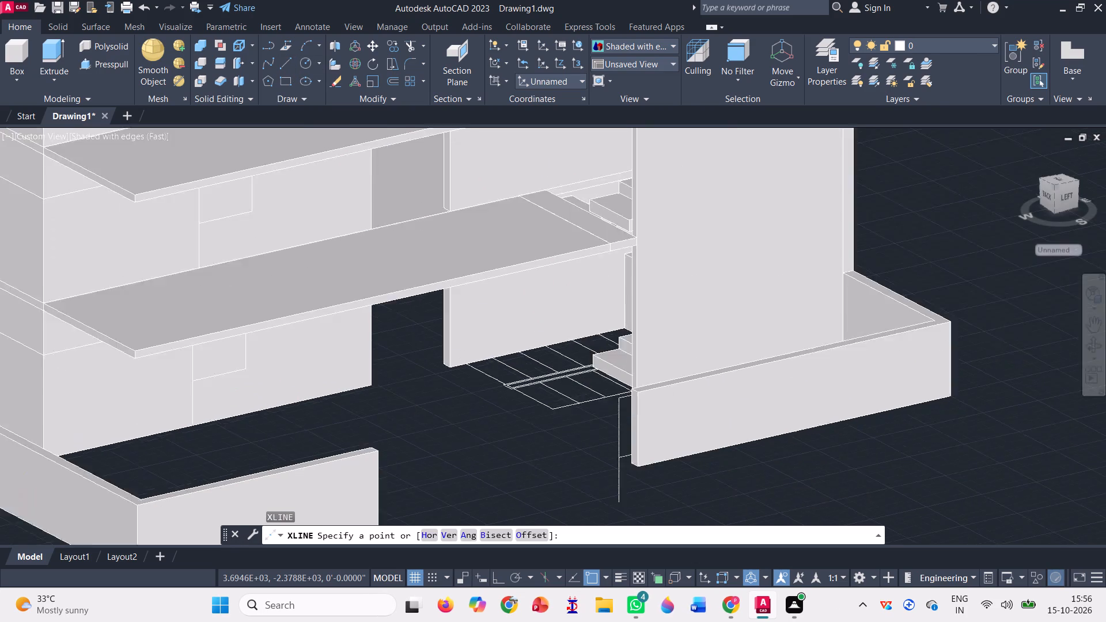
scroll(304, 381, up, 4)
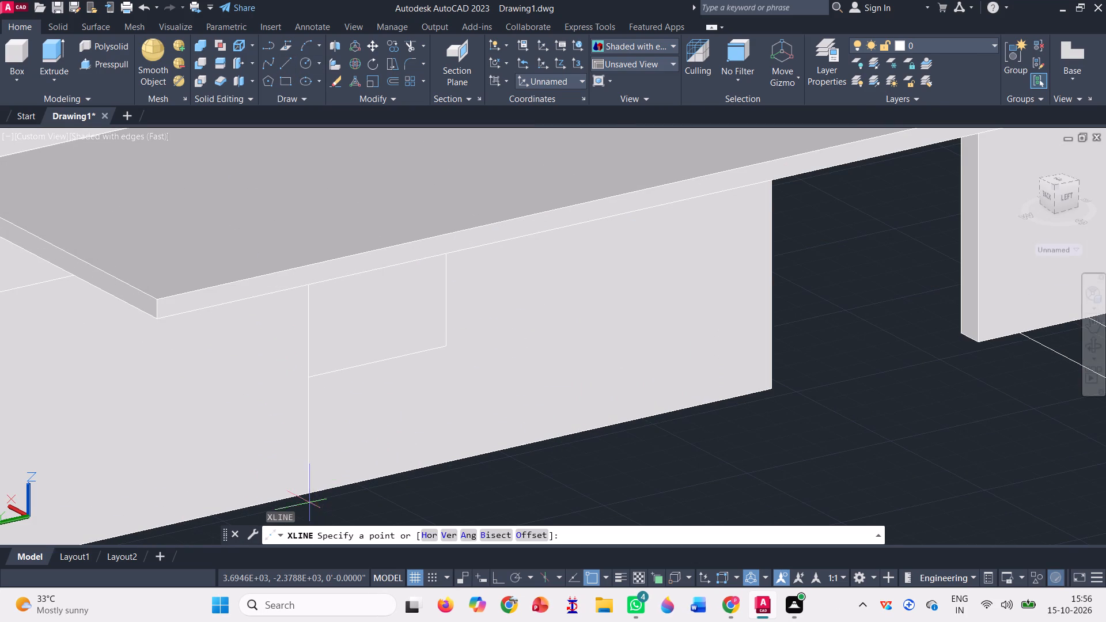
click(310, 491)
scroll(557, 480, down, 2)
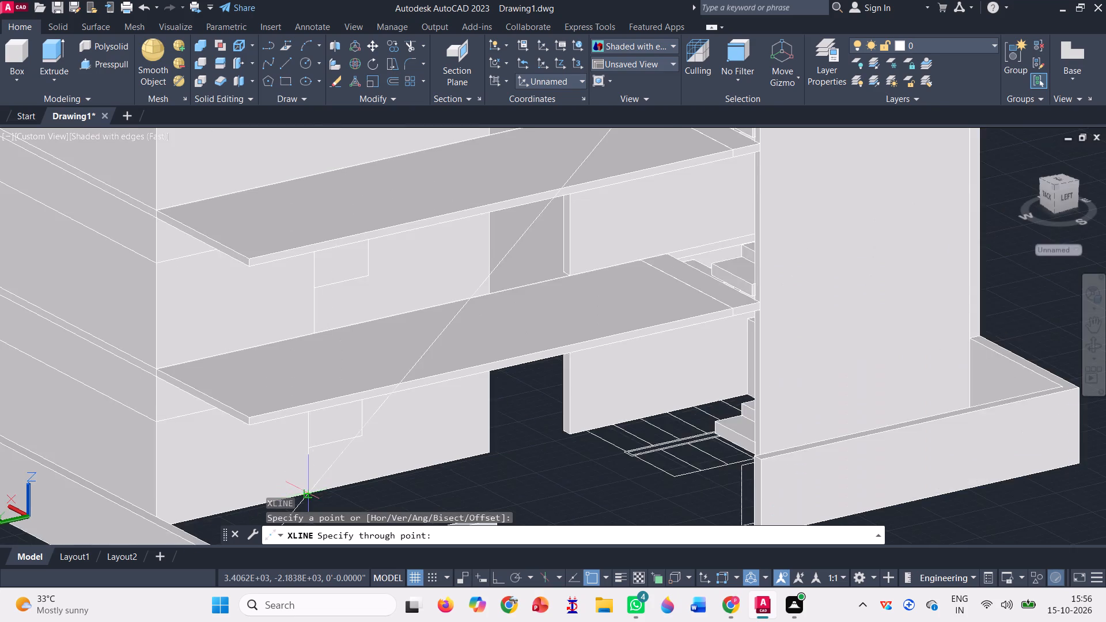
scroll(557, 480, down, 3)
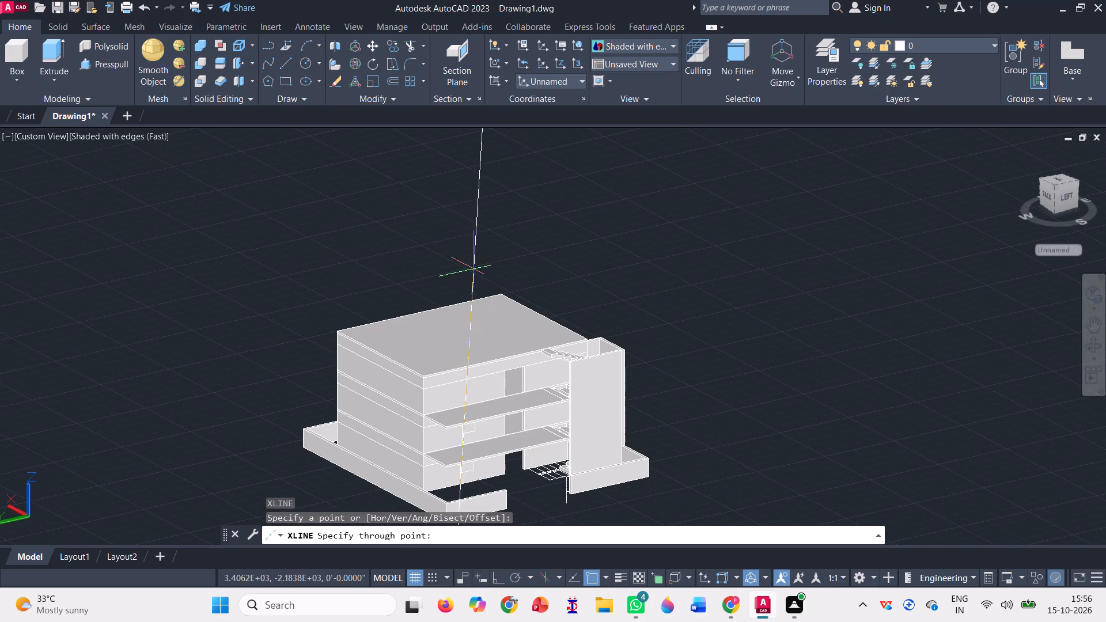
key(F8)
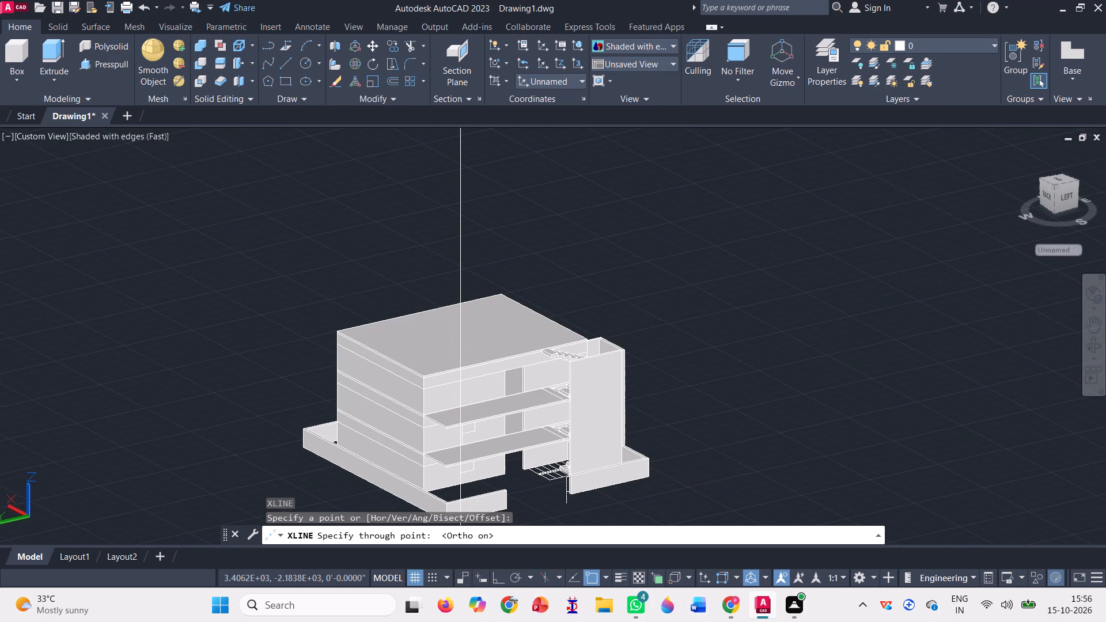
click(444, 222)
key(space)
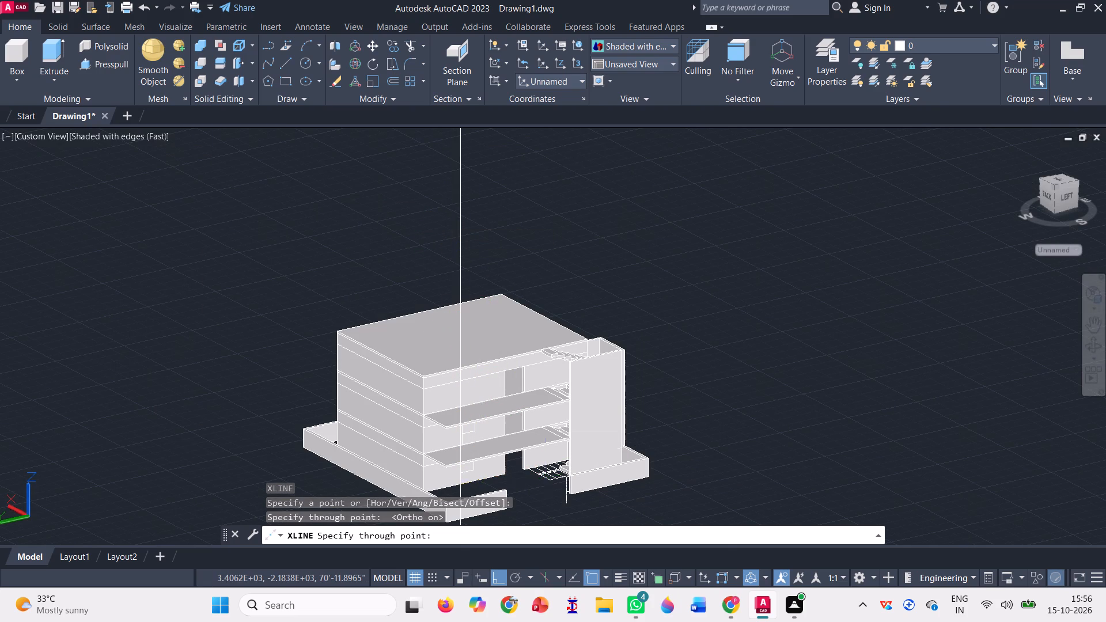
Move the first-floor window outline along the slab edge so its lower end sits on the vertical construction line.
scroll(468, 480, up, 3)
scroll(452, 339, up, 2)
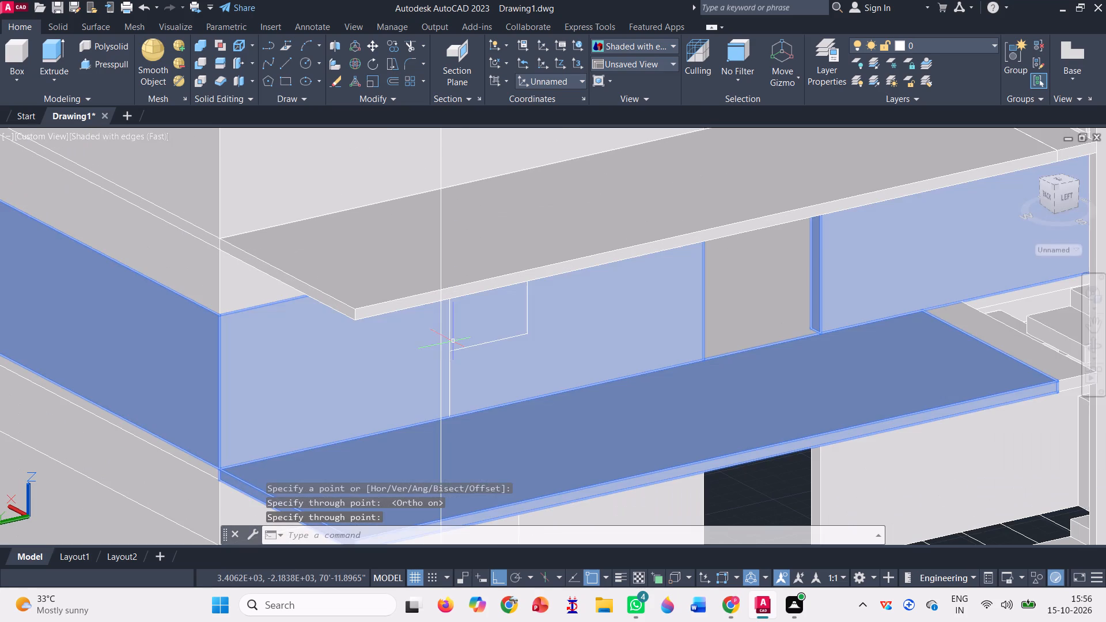
click(372, 40)
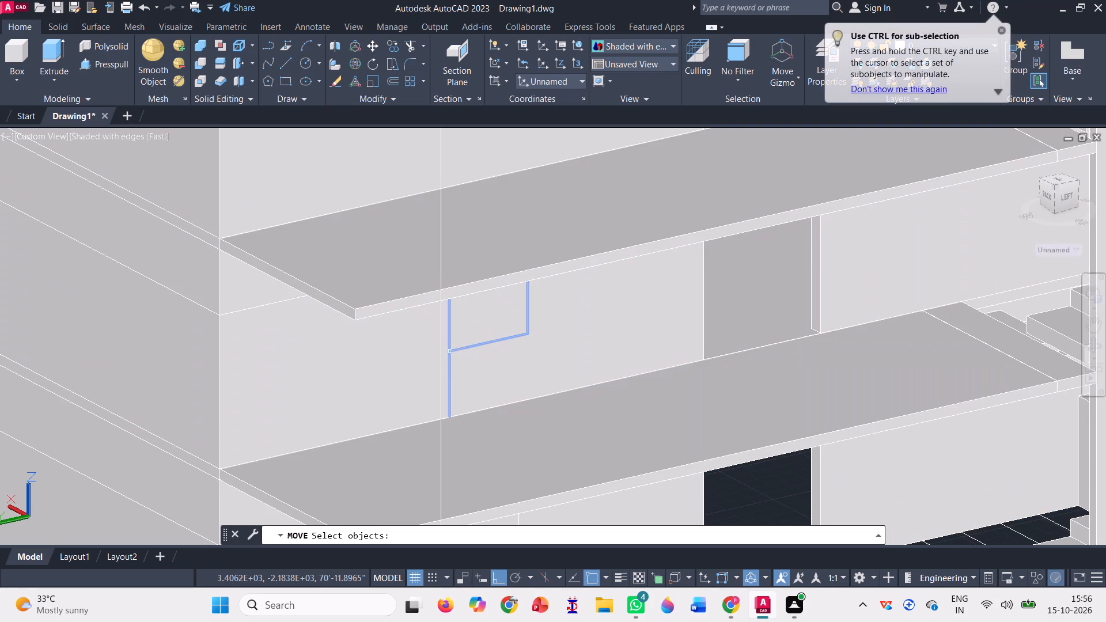
click(449, 348)
key(space)
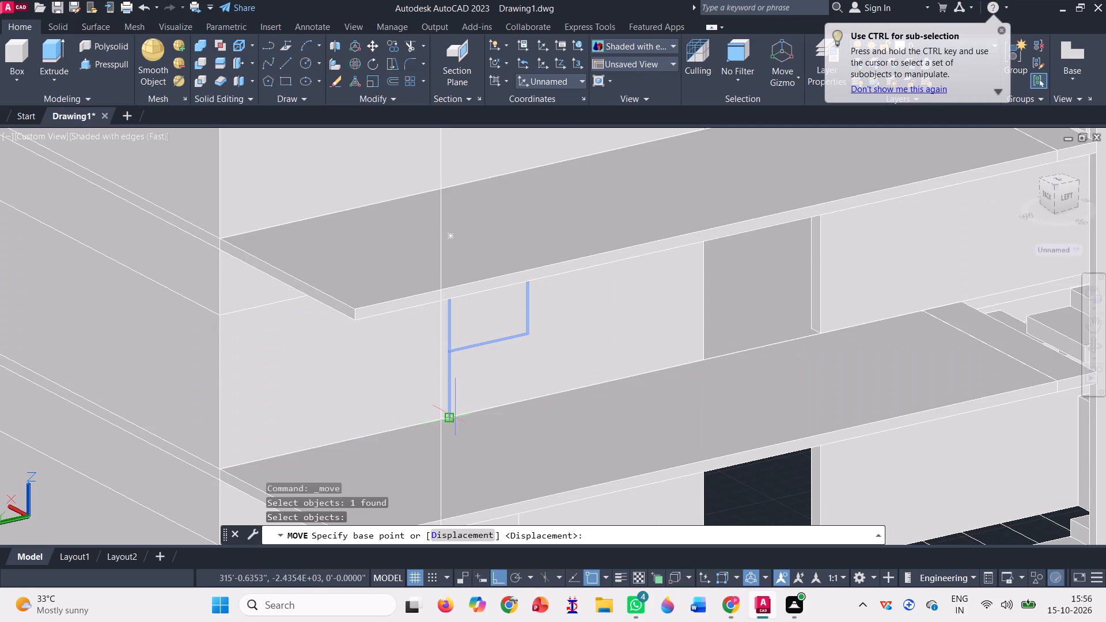
scroll(455, 415, up, 3)
click(441, 420)
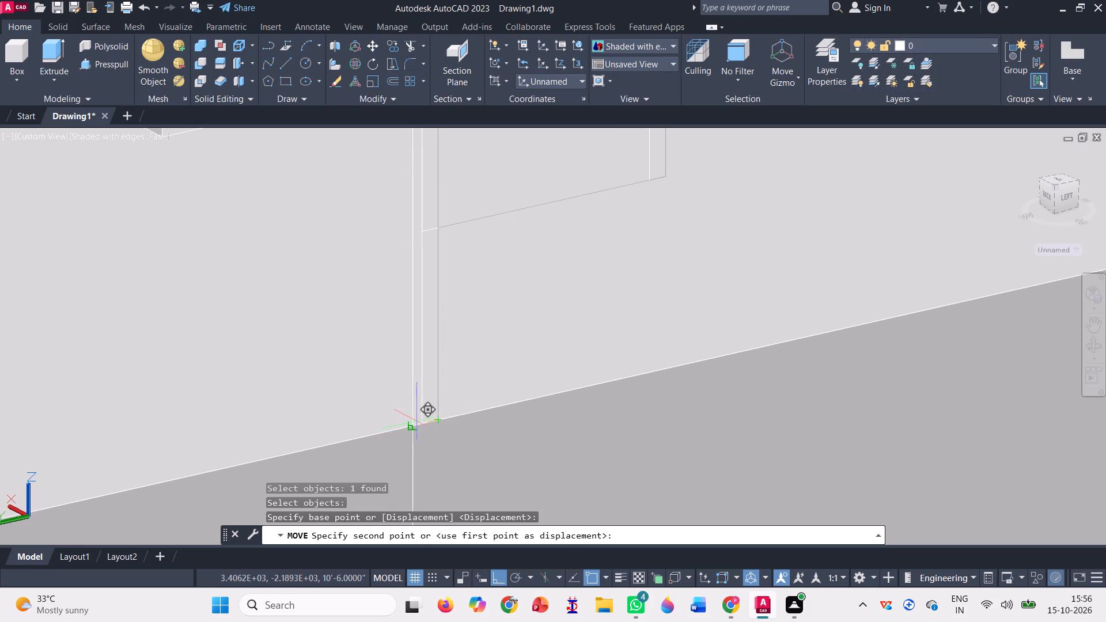
click(414, 422)
scroll(441, 434, down, 6)
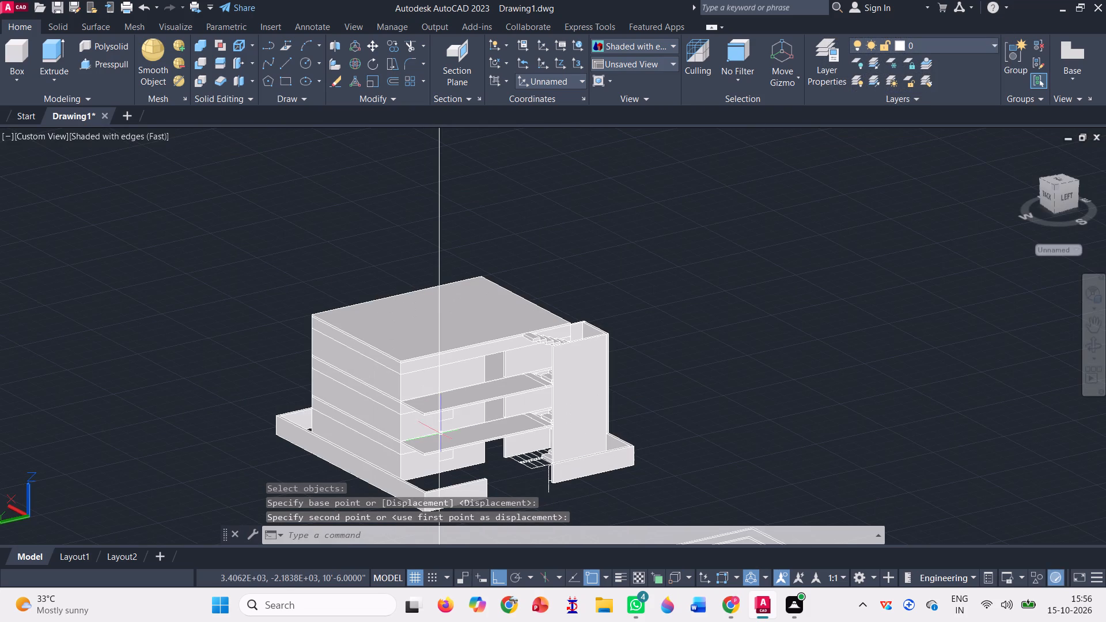
Copy the original outline from its lower end to the second-floor wall, where the construction line meets the upper projecting slab.
click(396, 43)
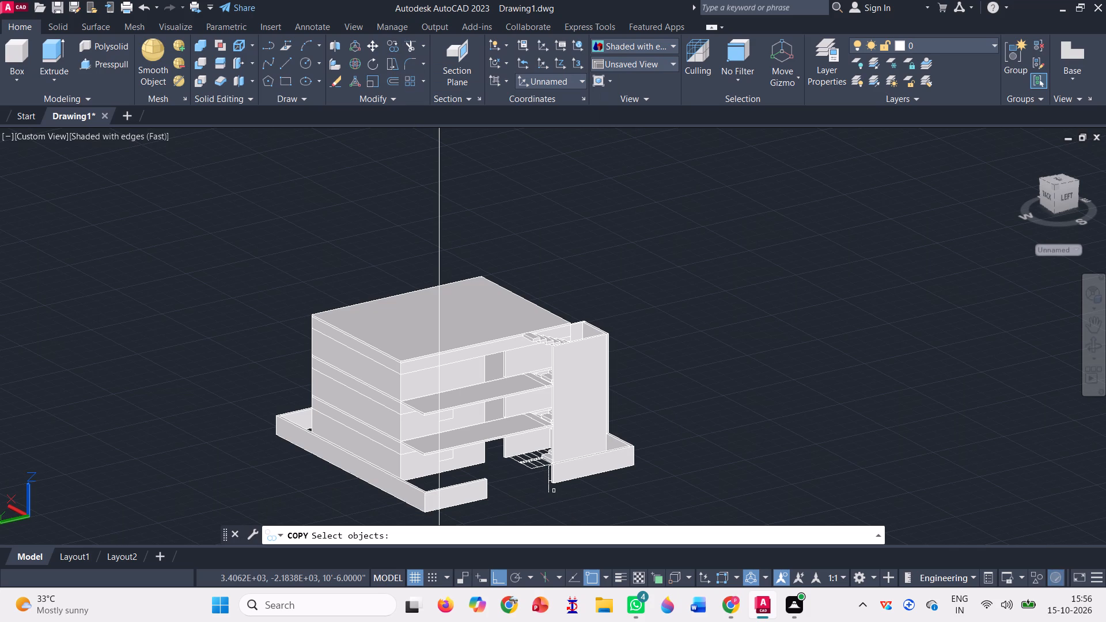
scroll(549, 482, up, 3)
click(549, 482)
key(space)
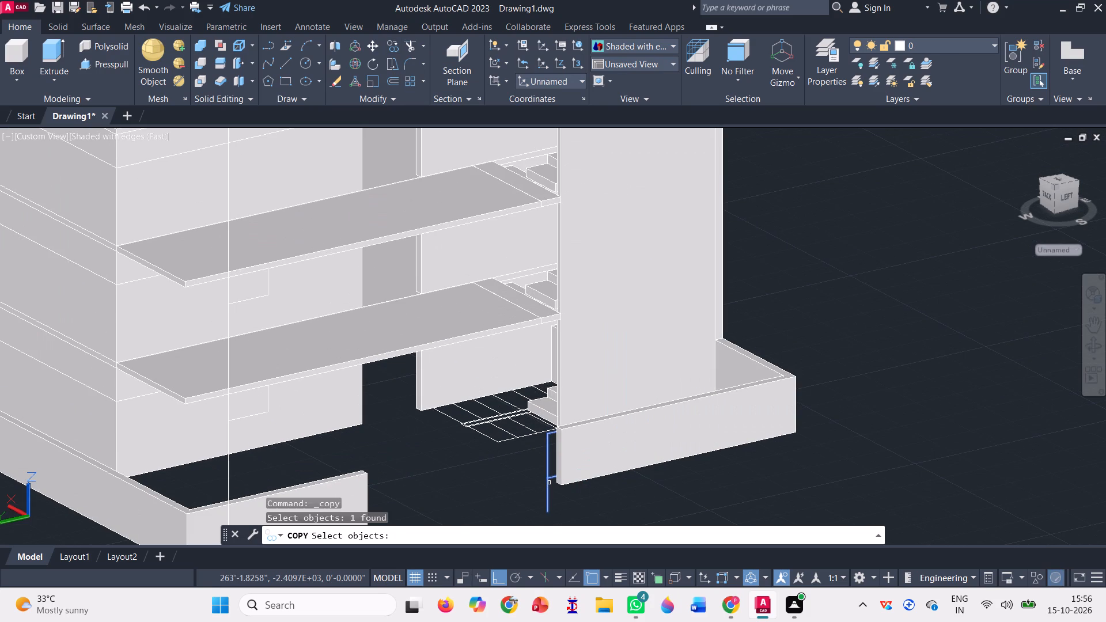
click(546, 507)
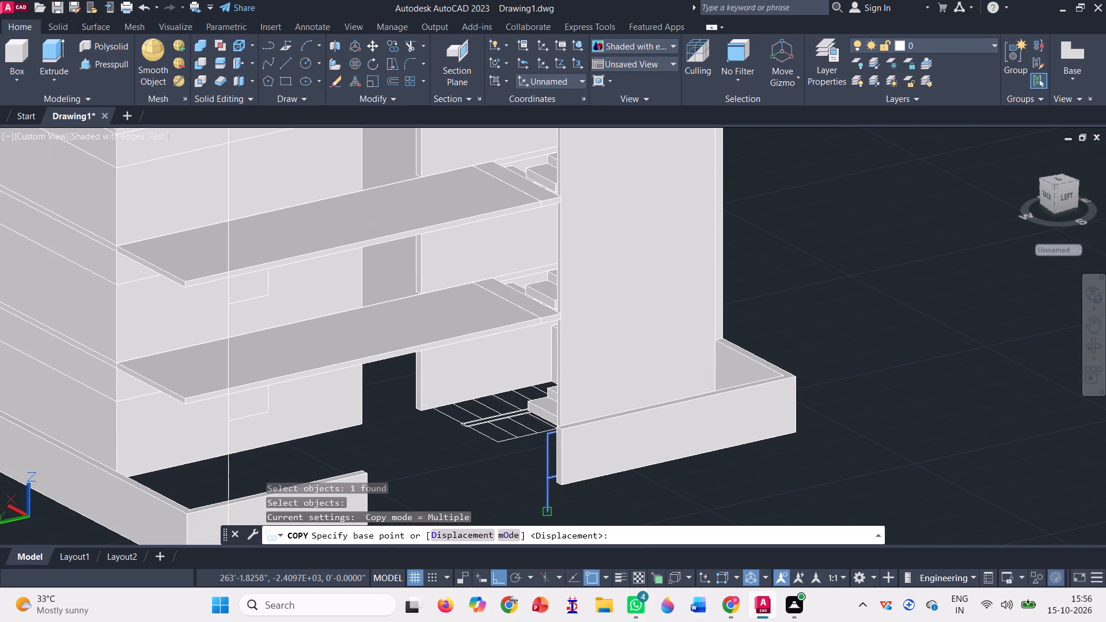
scroll(567, 426, down, 2)
scroll(404, 364, up, 4)
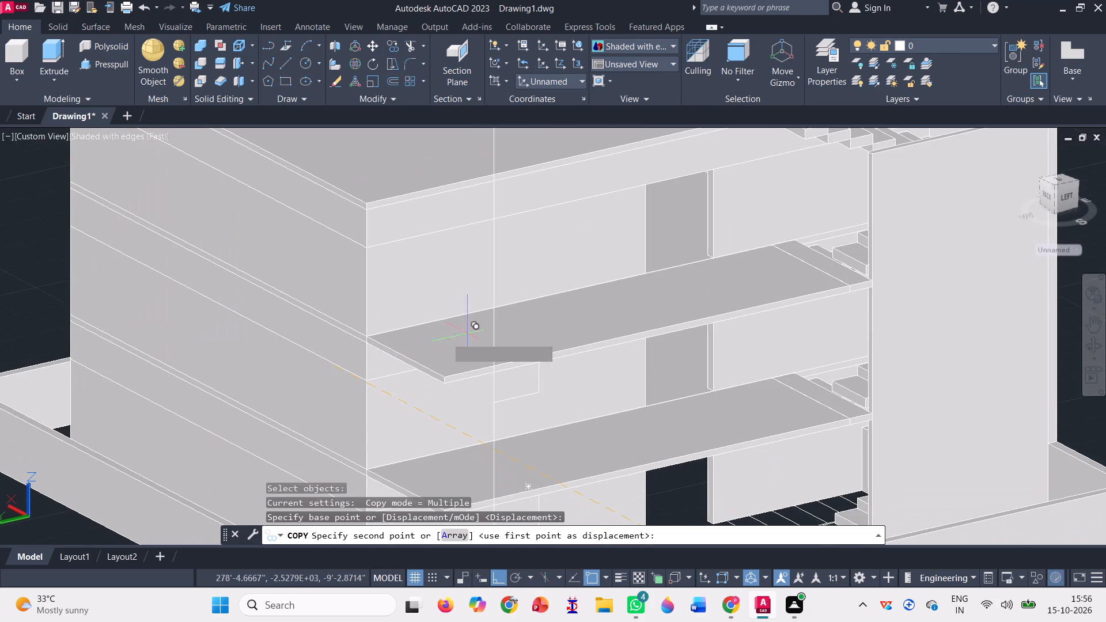
scroll(486, 320, up, 3)
scroll(517, 279, up, 3)
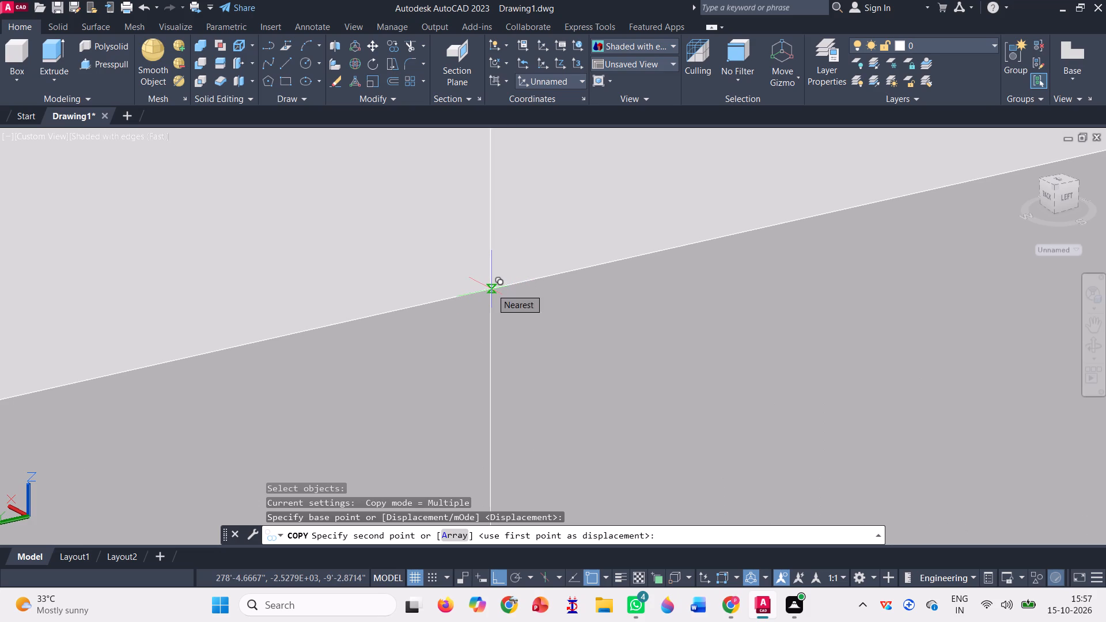
scroll(491, 288, up, 1)
click(491, 288)
scroll(476, 322, down, 5)
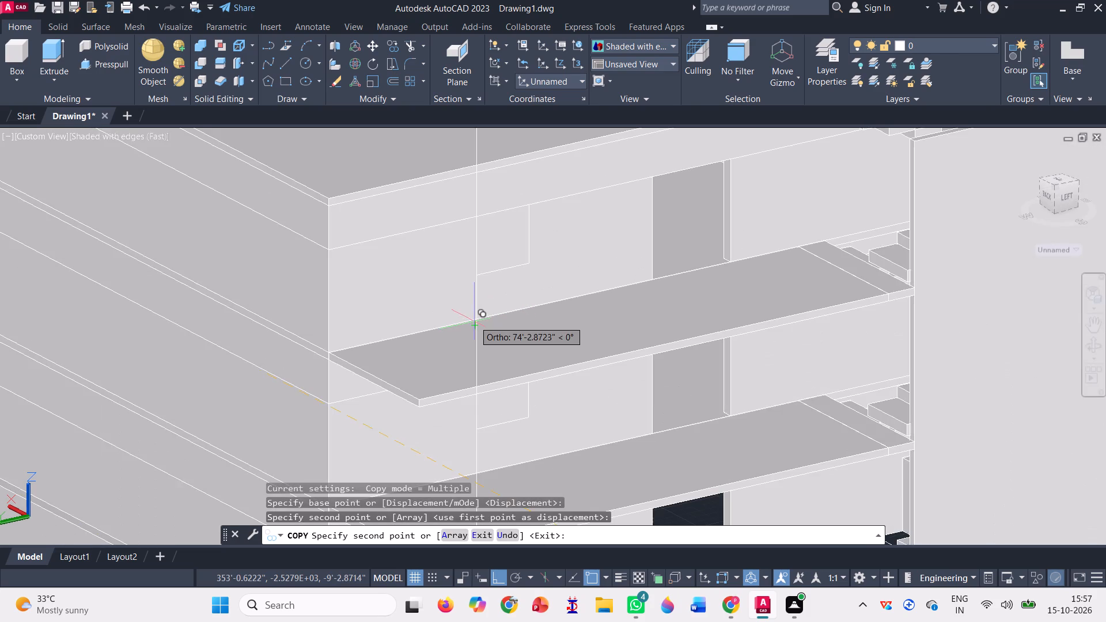
scroll(474, 321, down, 2)
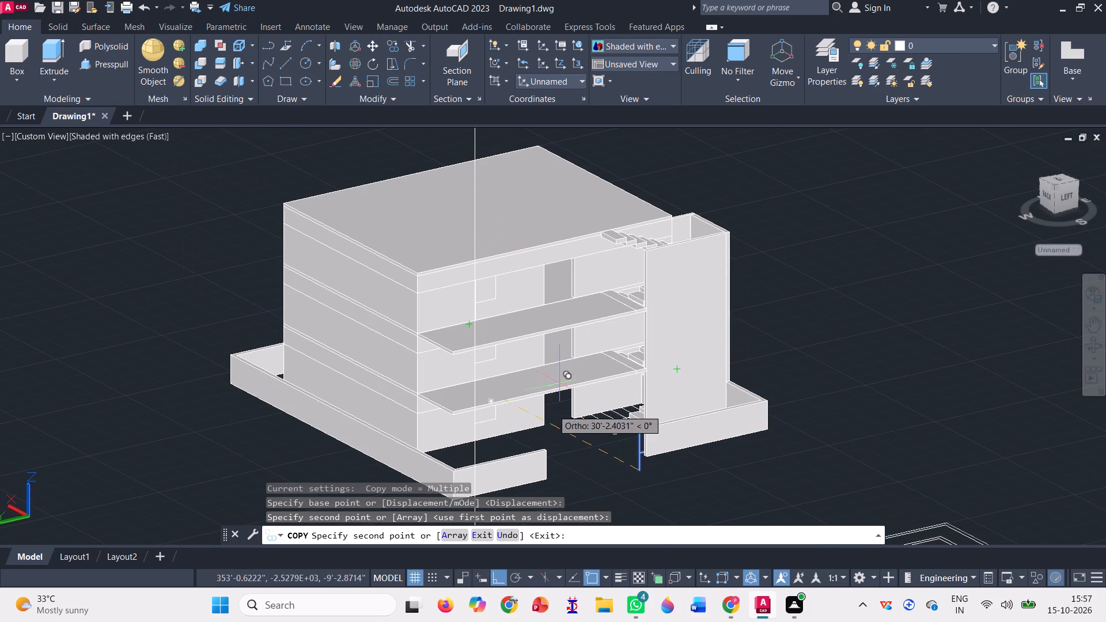
scroll(579, 332, down, 1)
scroll(583, 310, up, 3)
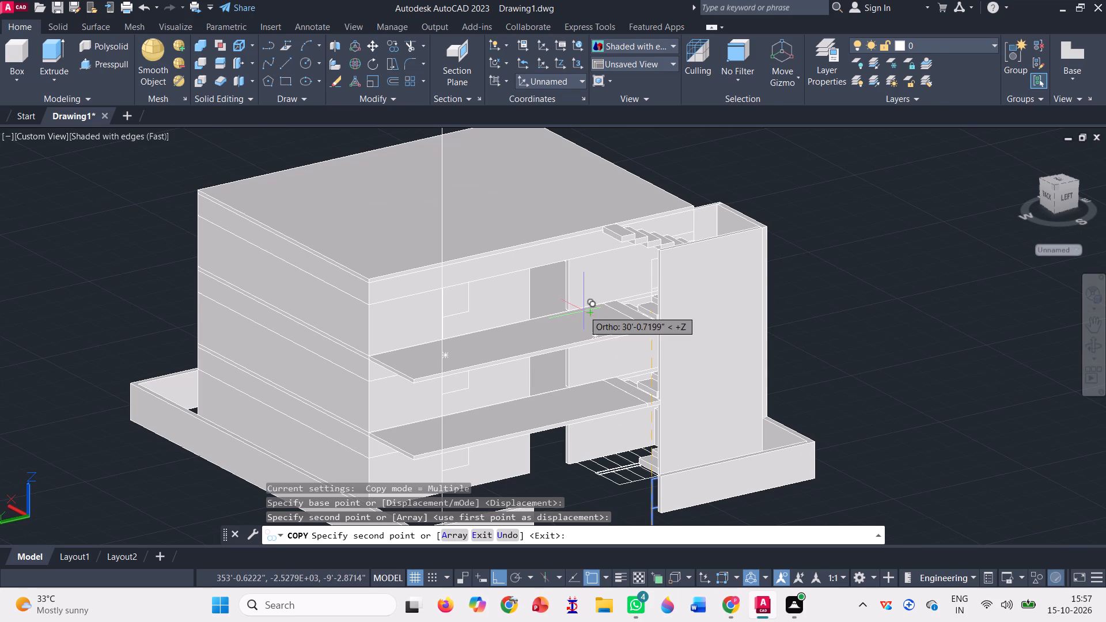
Examine the building's side wall without window outlines, and end the outline copying.
click(1090, 344)
drag(849, 377, 849, 375)
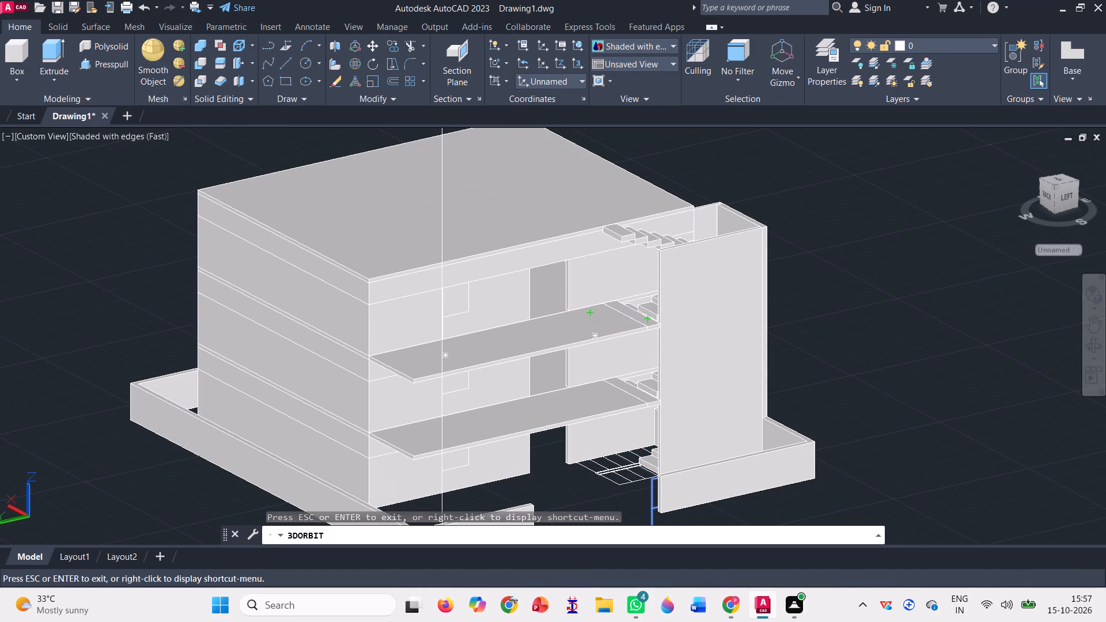
drag(849, 375, 626, 398)
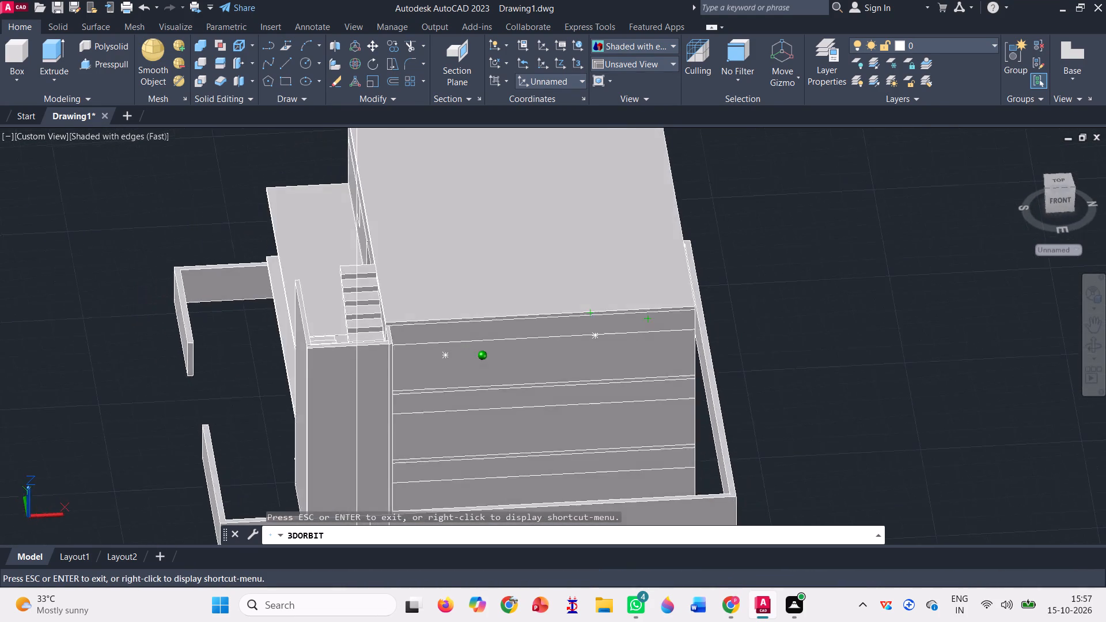
drag(626, 398, 452, 381)
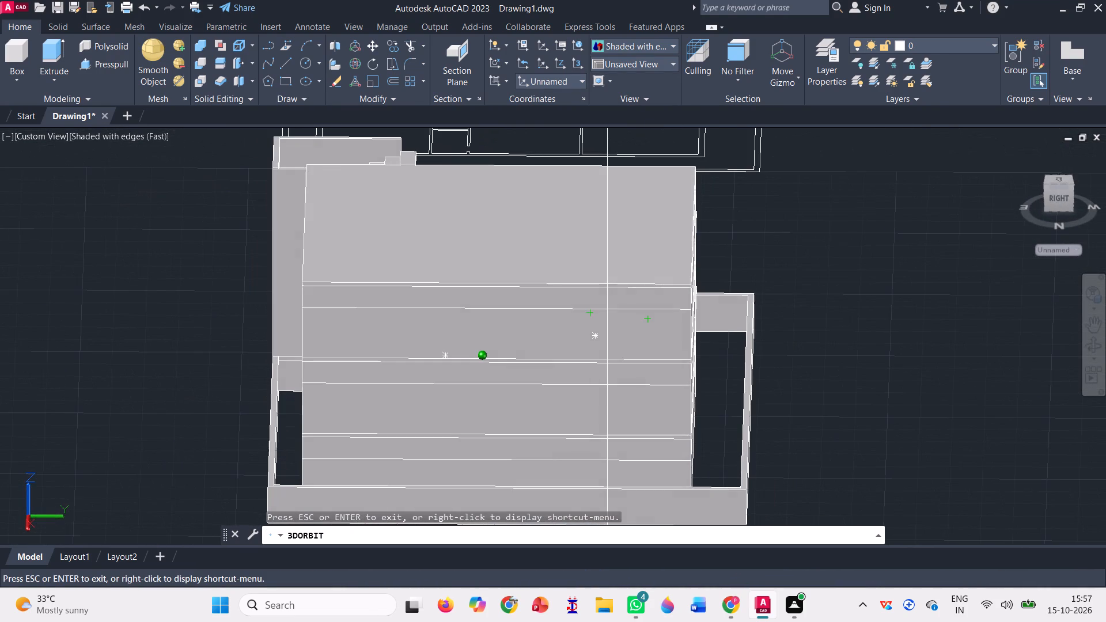
drag(452, 381, 451, 370)
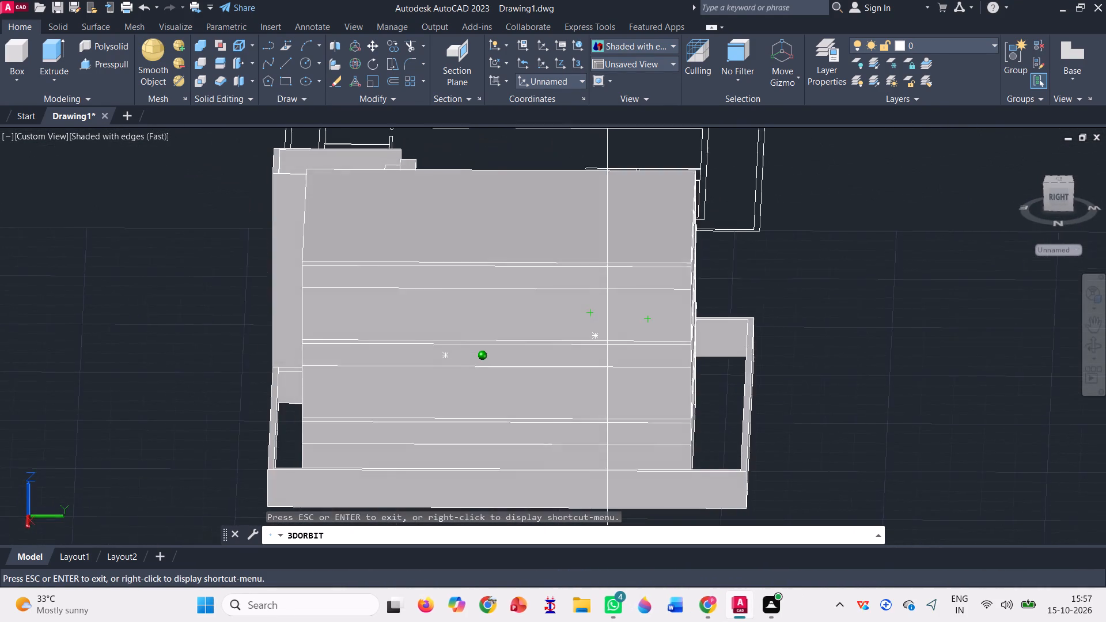
drag(451, 370, 462, 359)
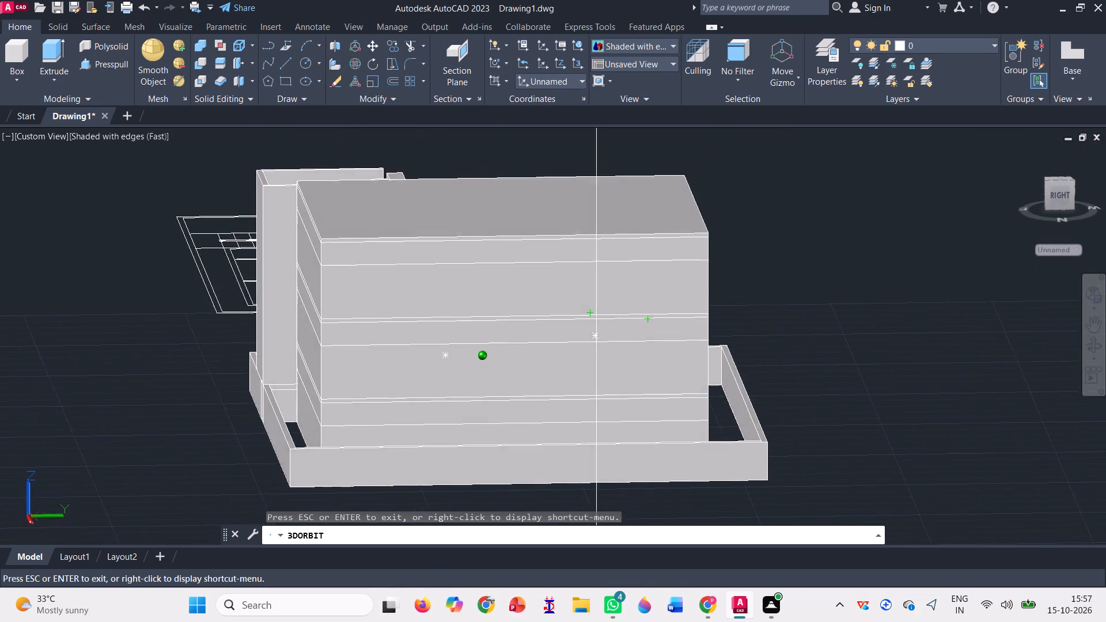
drag(462, 359, 456, 353)
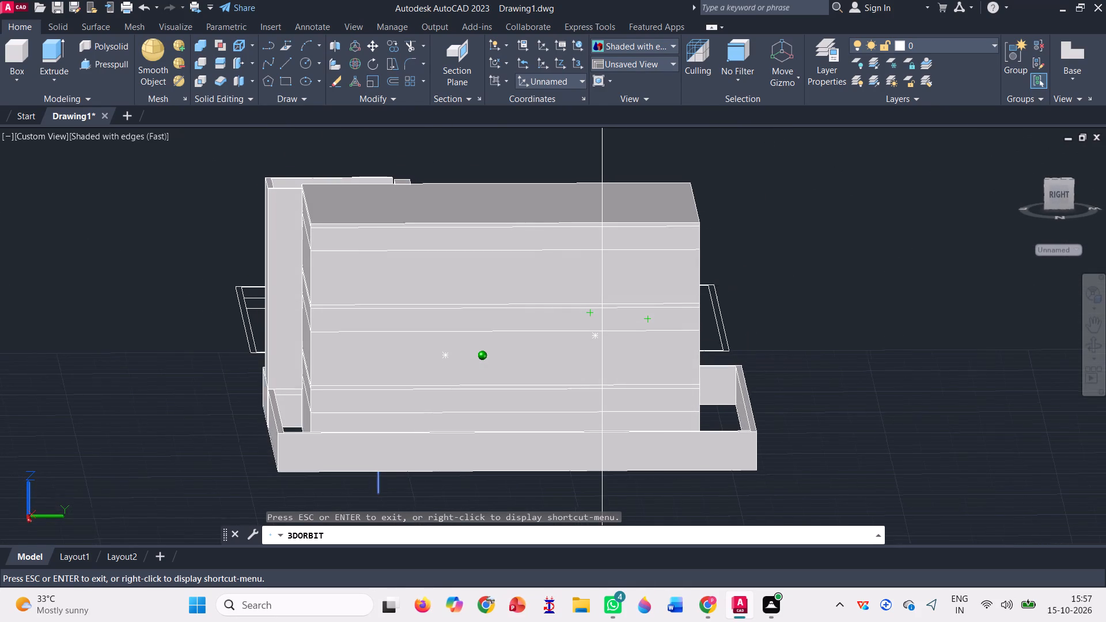
drag(456, 353, 454, 353)
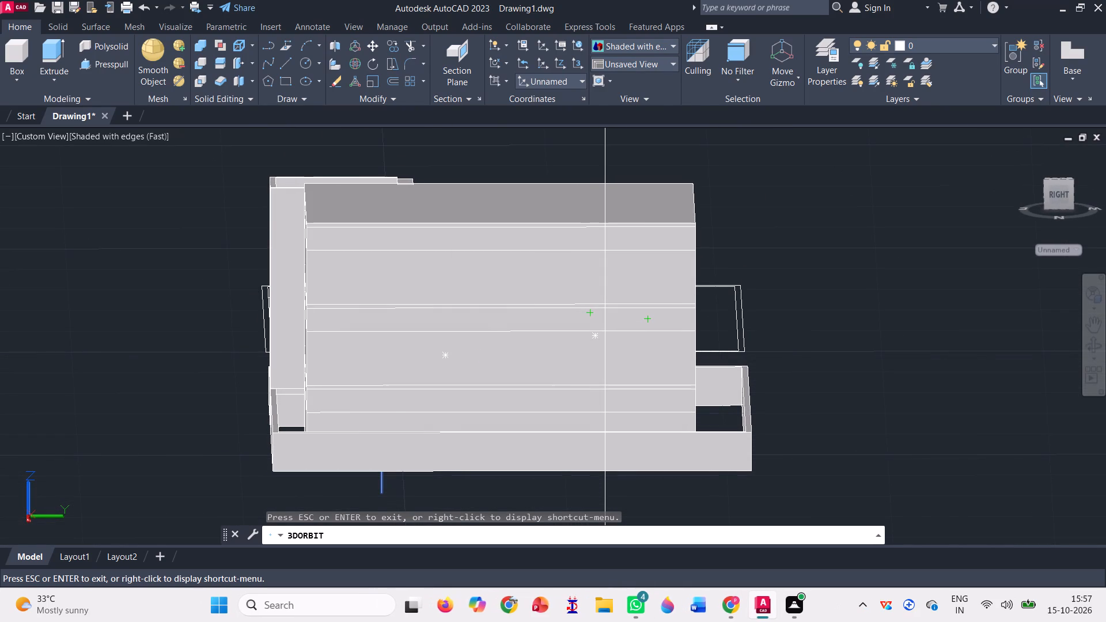
key(Escape)
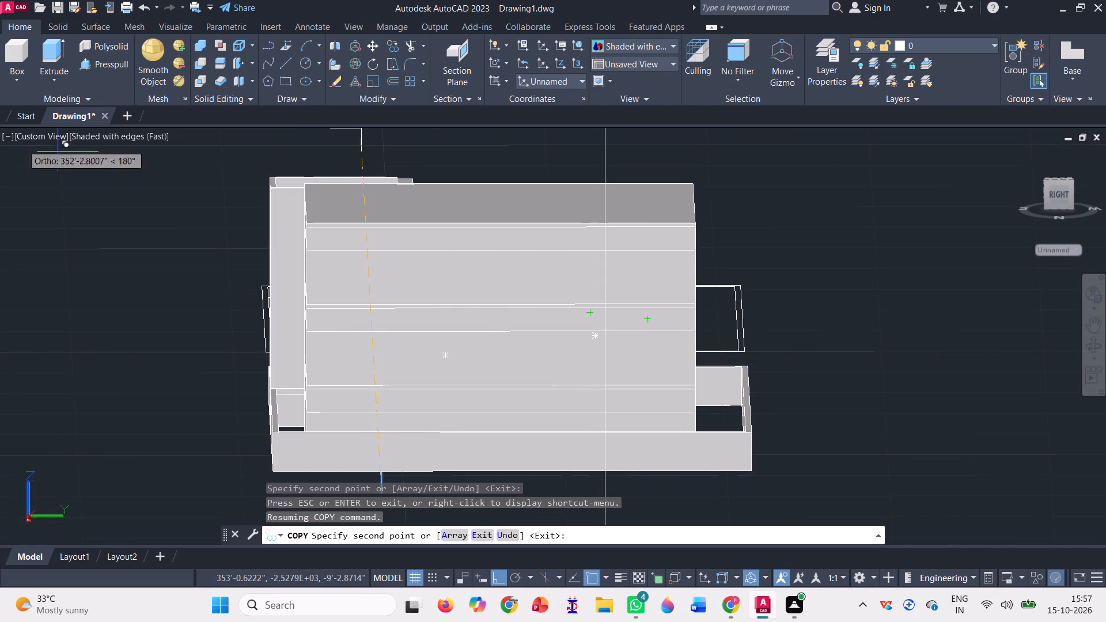
click(56, 136)
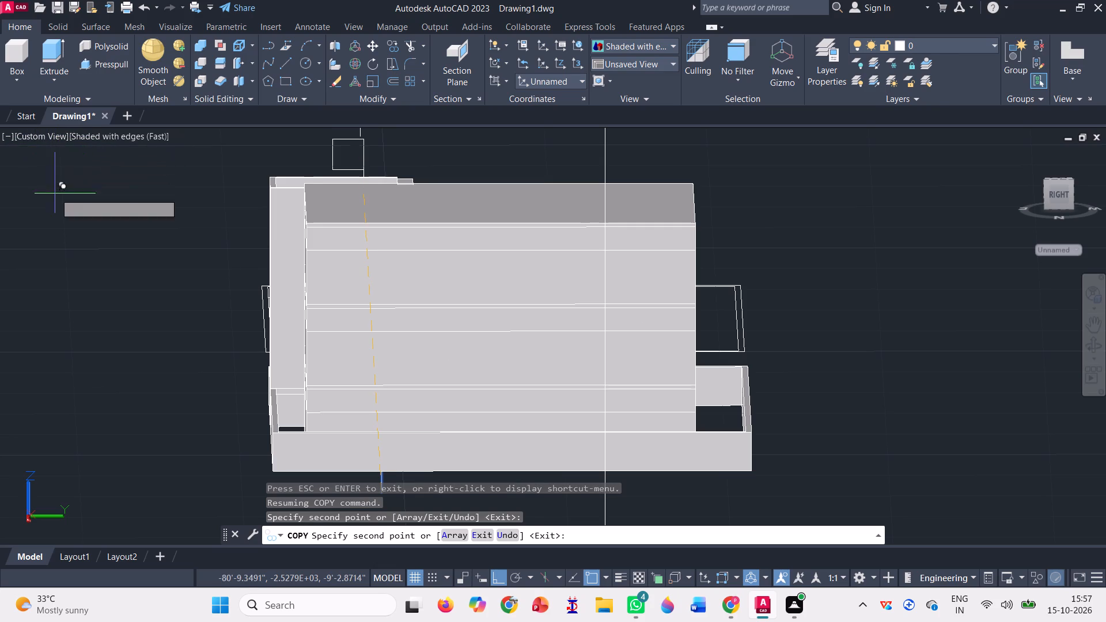
key(Escape)
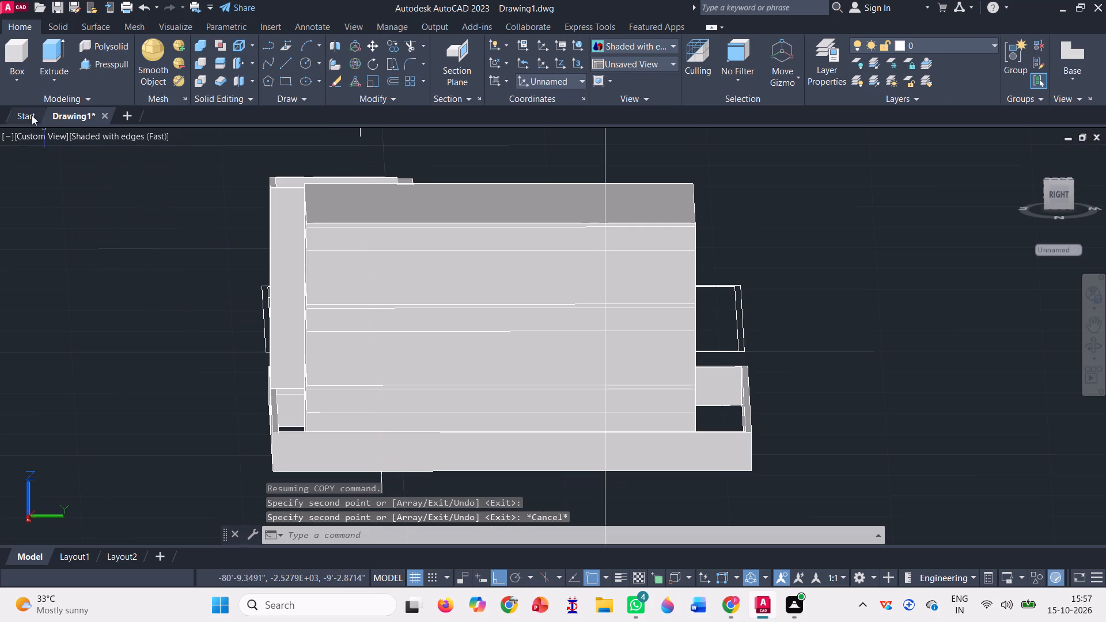
Examine the building in the Front view and in the Right view, closing in on its floor levels.
click(33, 131)
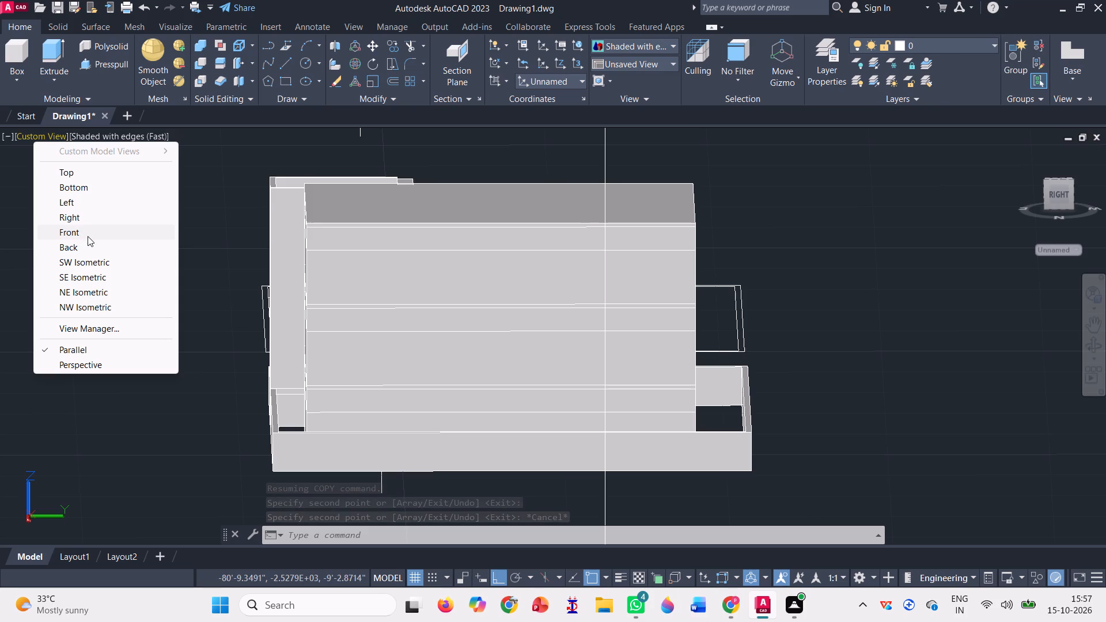
click(88, 236)
scroll(453, 343, down, 1)
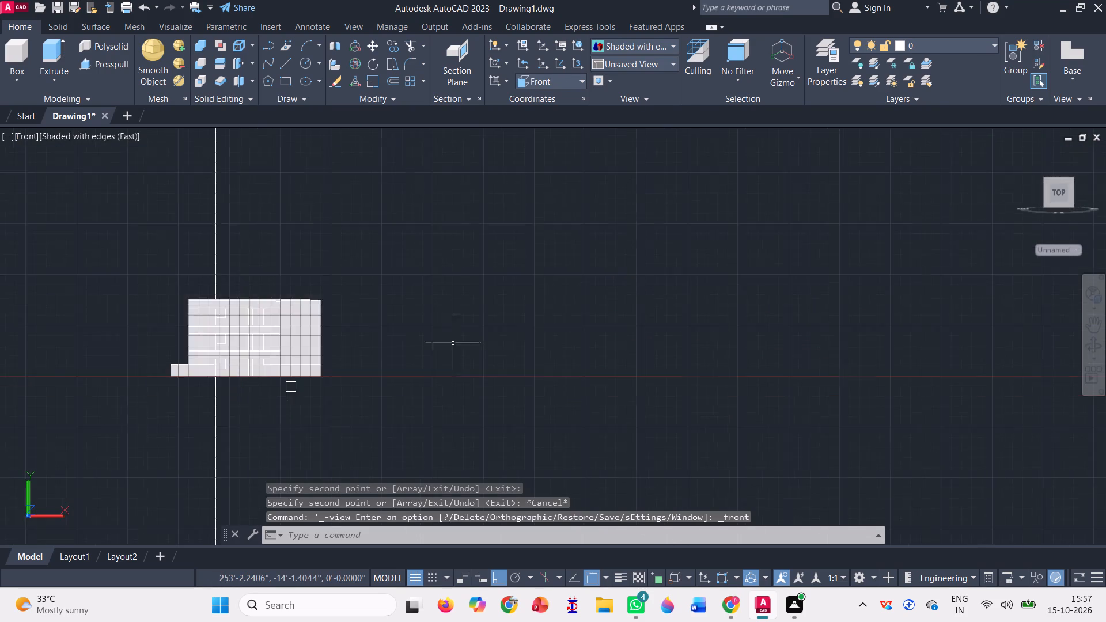
scroll(453, 343, down, 1)
scroll(336, 367, up, 3)
scroll(286, 269, up, 2)
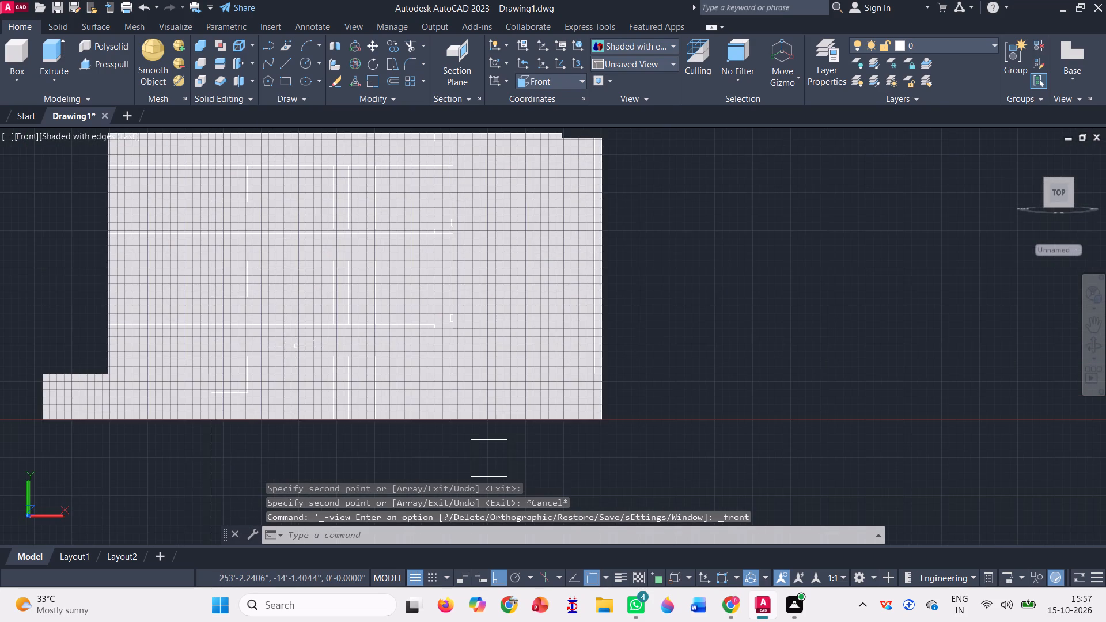
scroll(296, 346, down, 2)
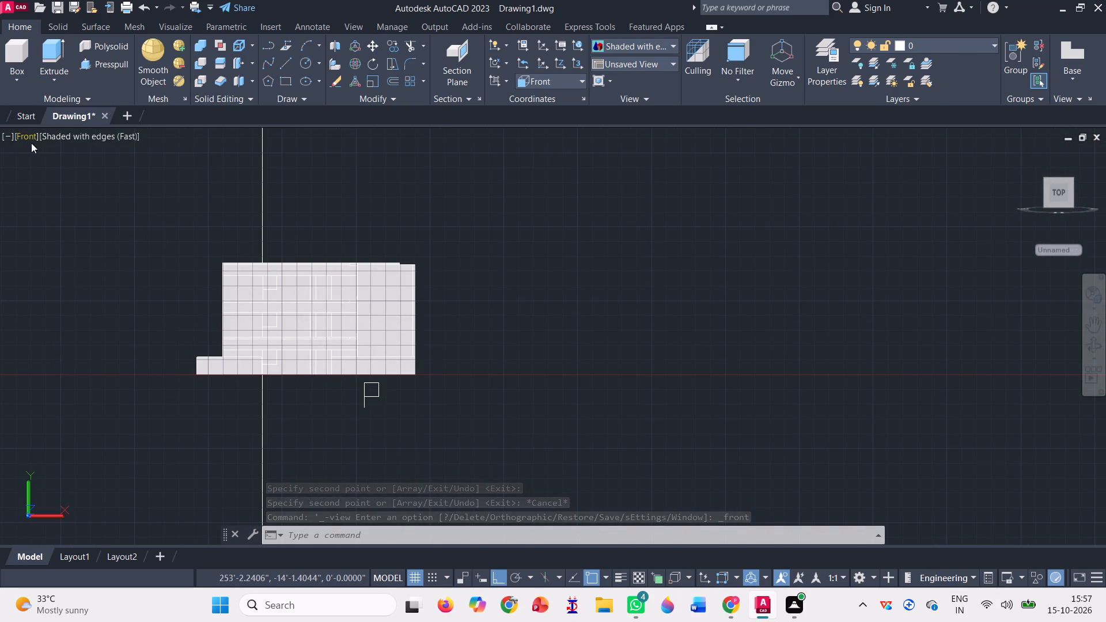
click(31, 141)
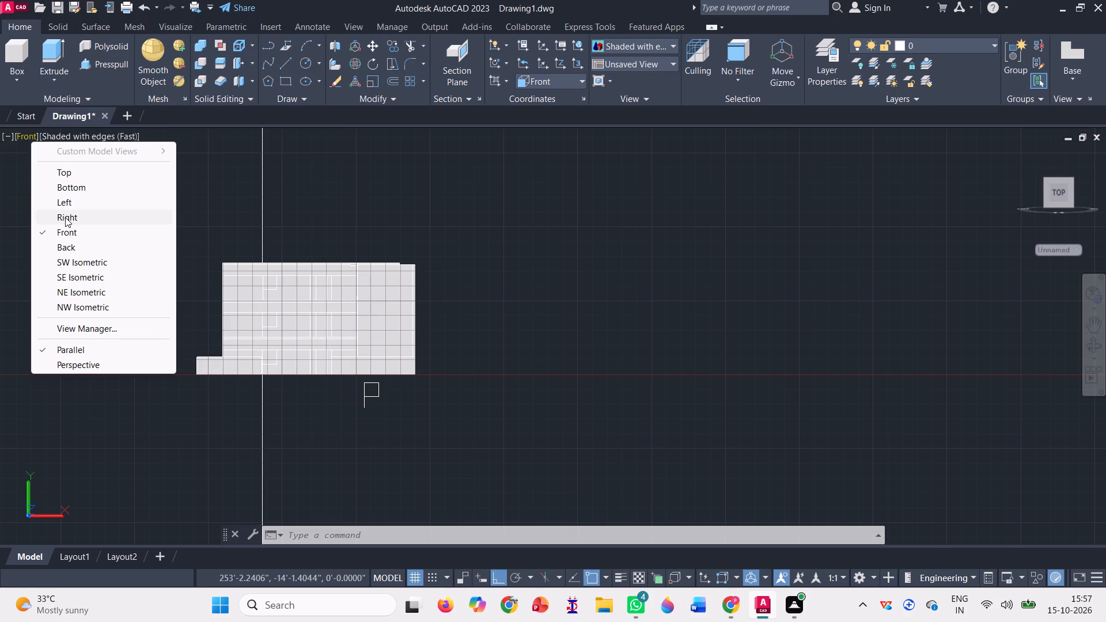
click(65, 217)
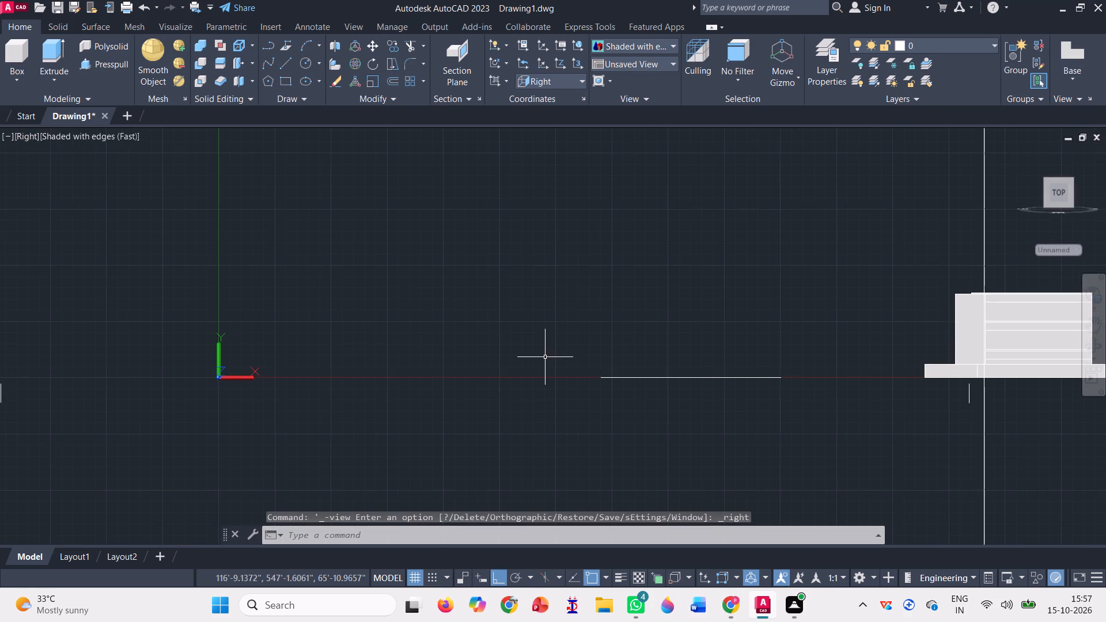
scroll(545, 355, down, 1)
scroll(925, 331, up, 2)
scroll(789, 314, up, 3)
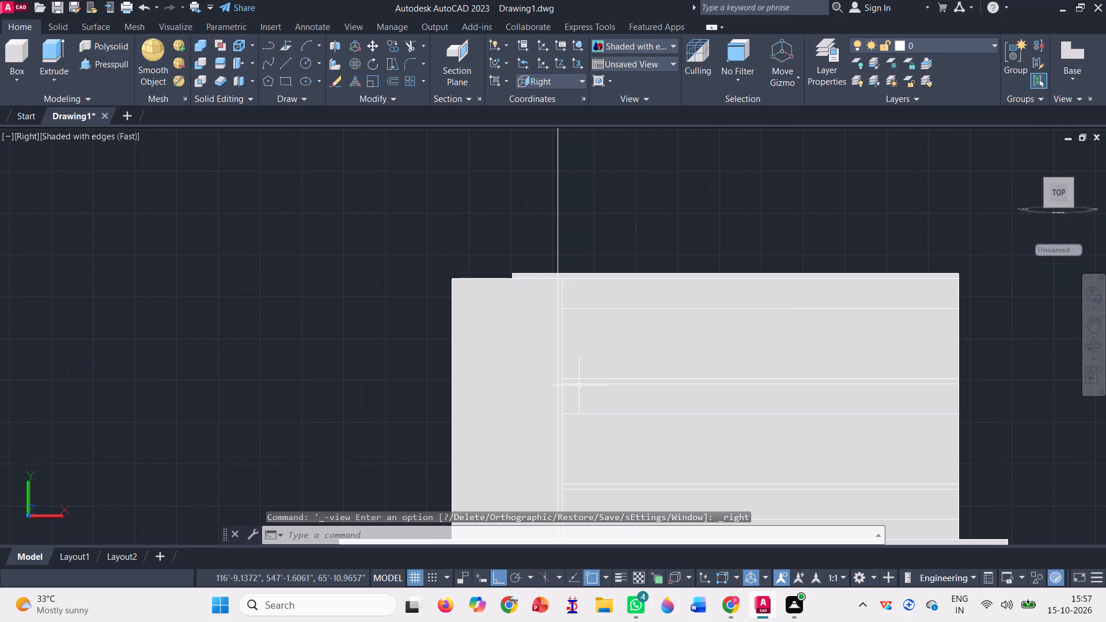
scroll(566, 336, down, 1)
scroll(642, 438, up, 1)
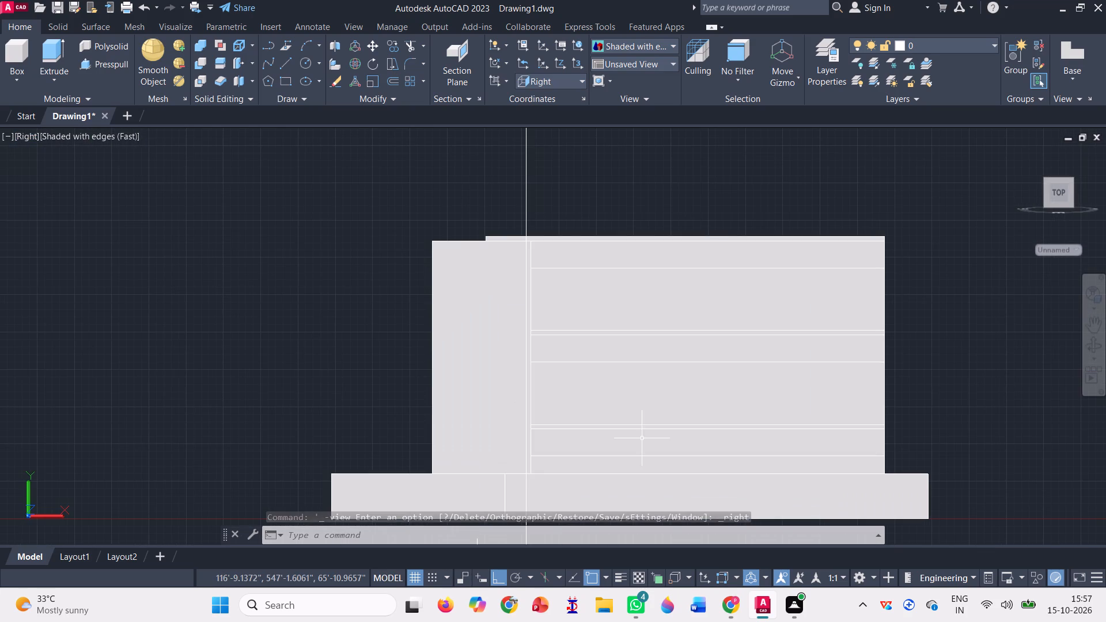
Move the roof slab horizontally off the building, past the staircase side, to expose the top-floor walls.
click(1090, 342)
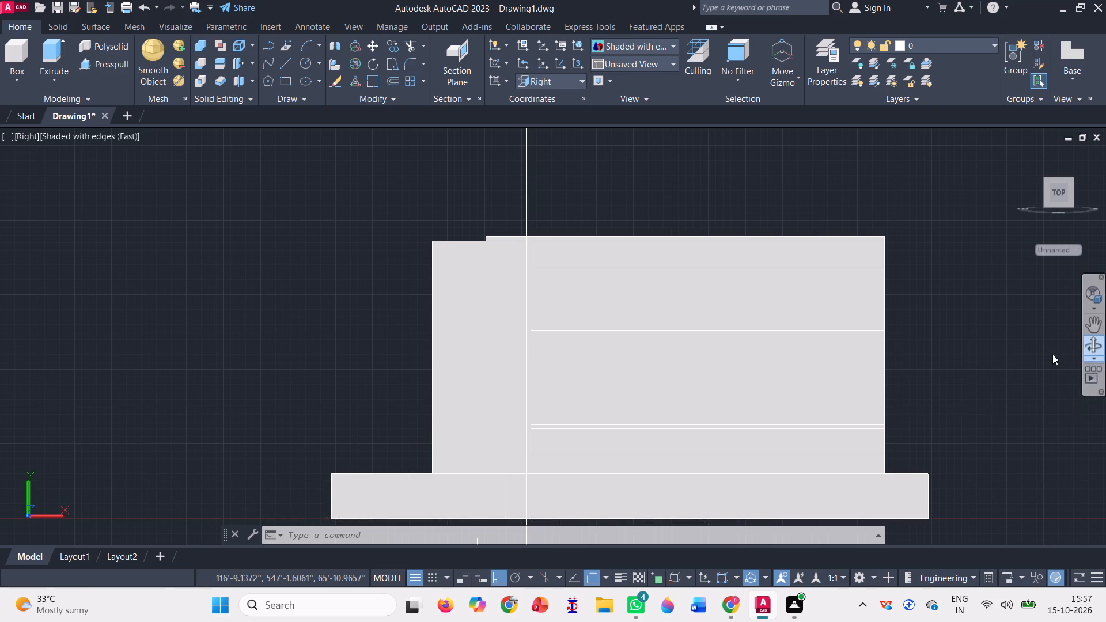
drag(957, 295, 950, 333)
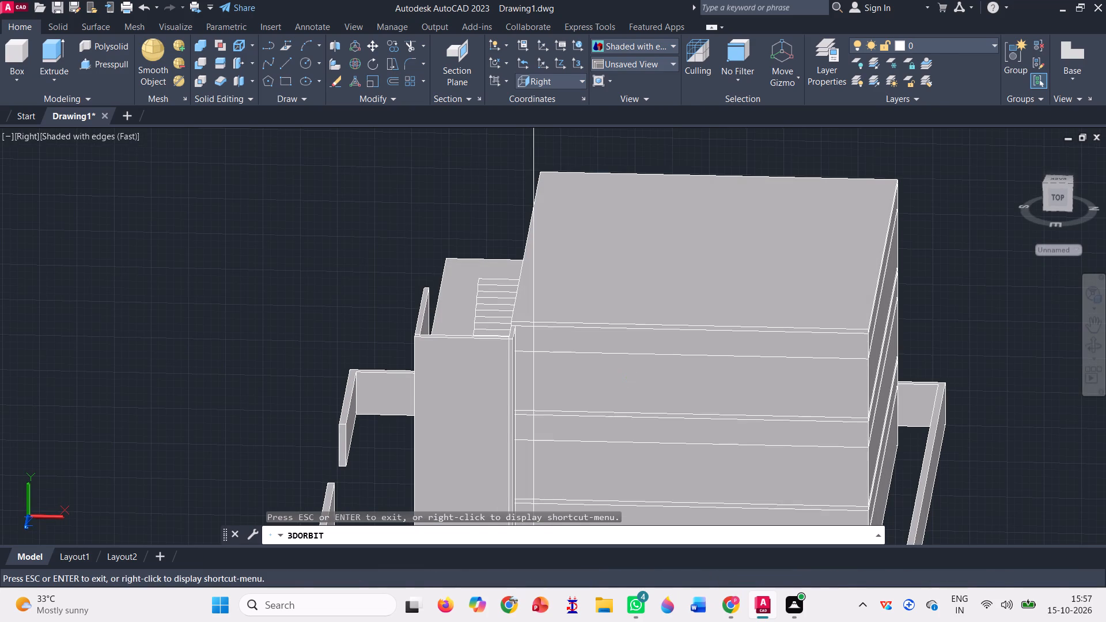
key(Escape)
click(689, 290)
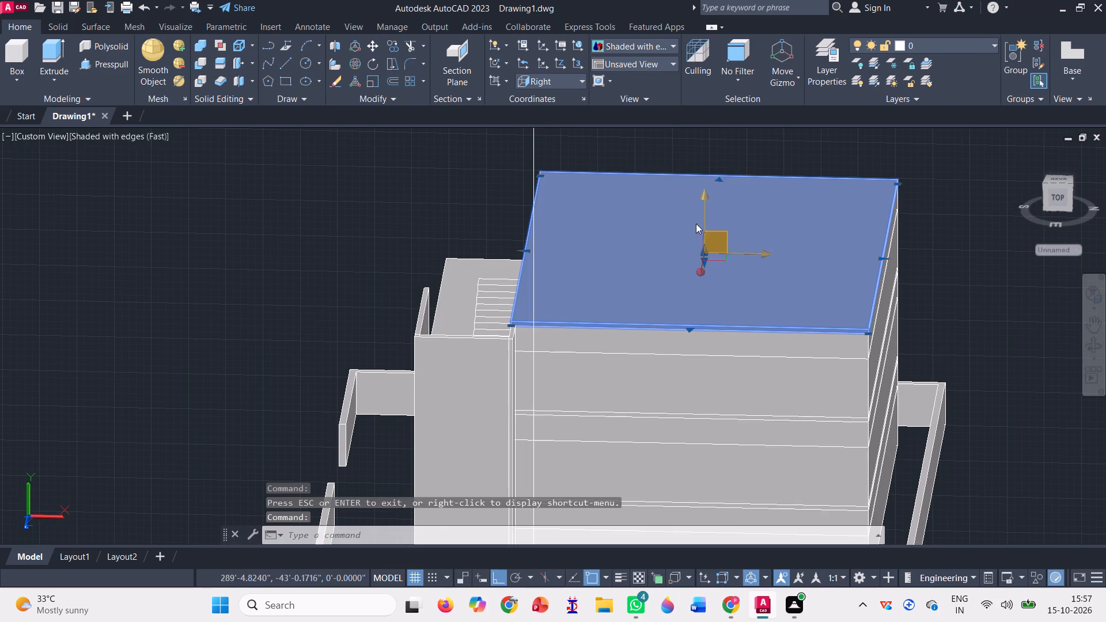
drag(750, 254, 704, 252)
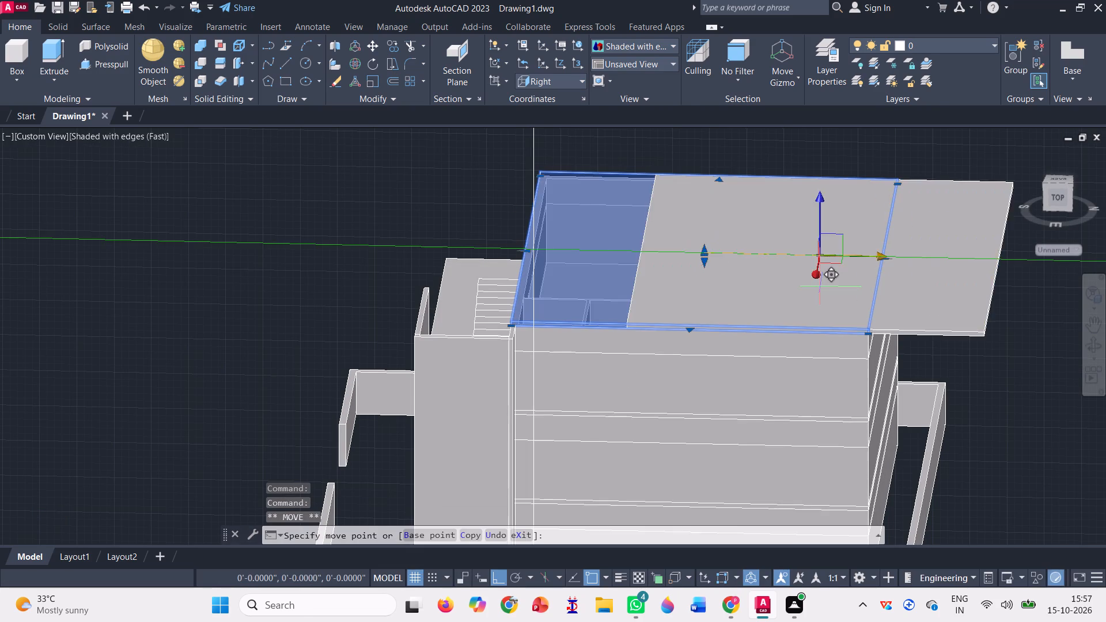
click(221, 236)
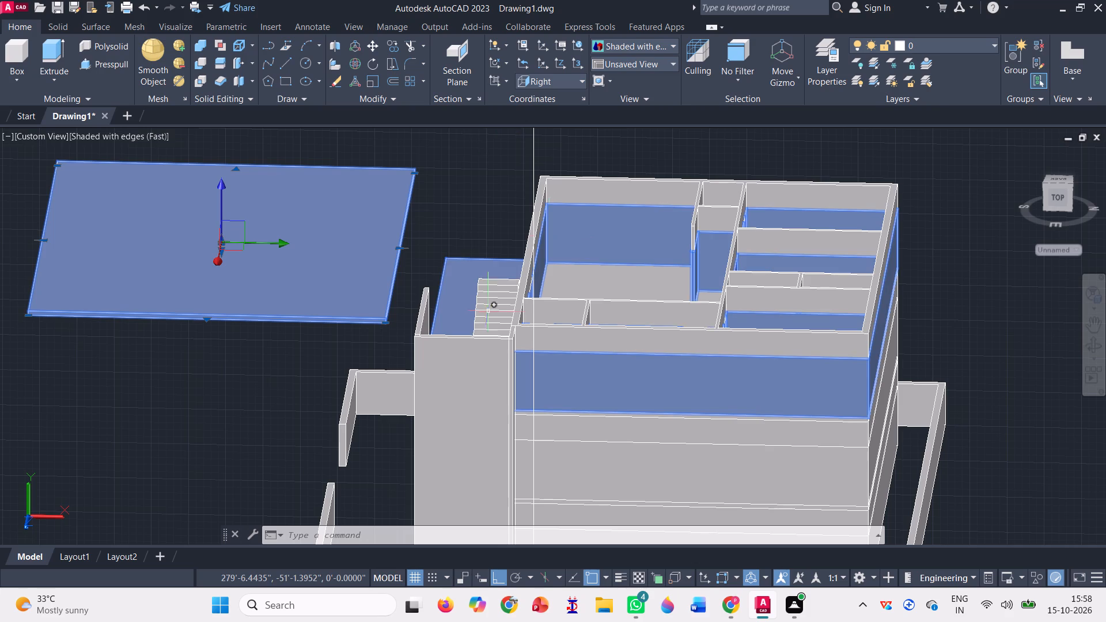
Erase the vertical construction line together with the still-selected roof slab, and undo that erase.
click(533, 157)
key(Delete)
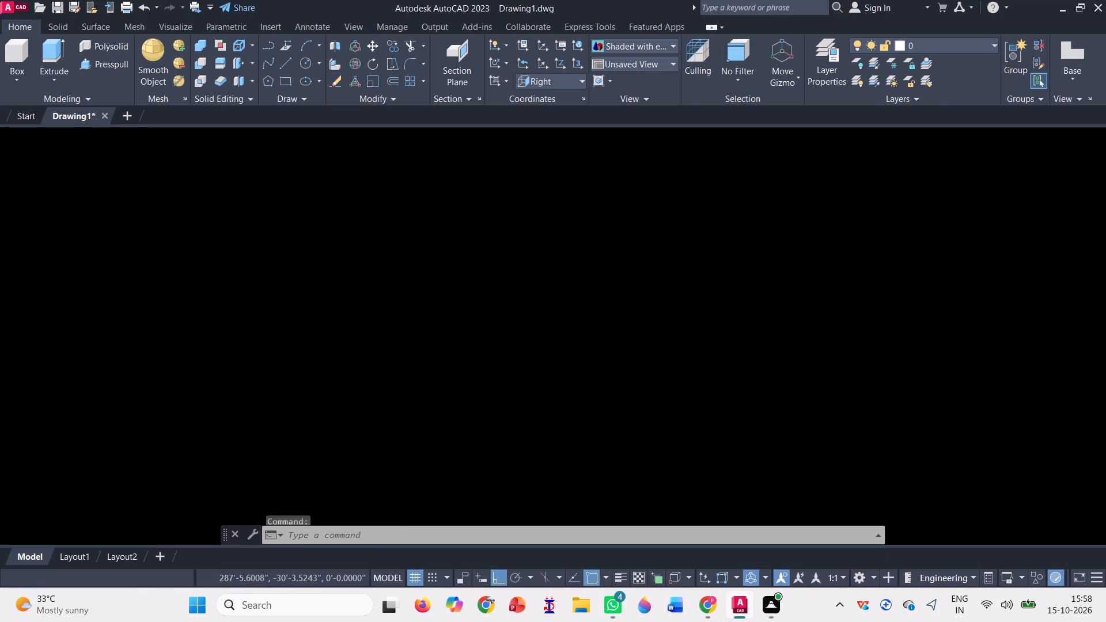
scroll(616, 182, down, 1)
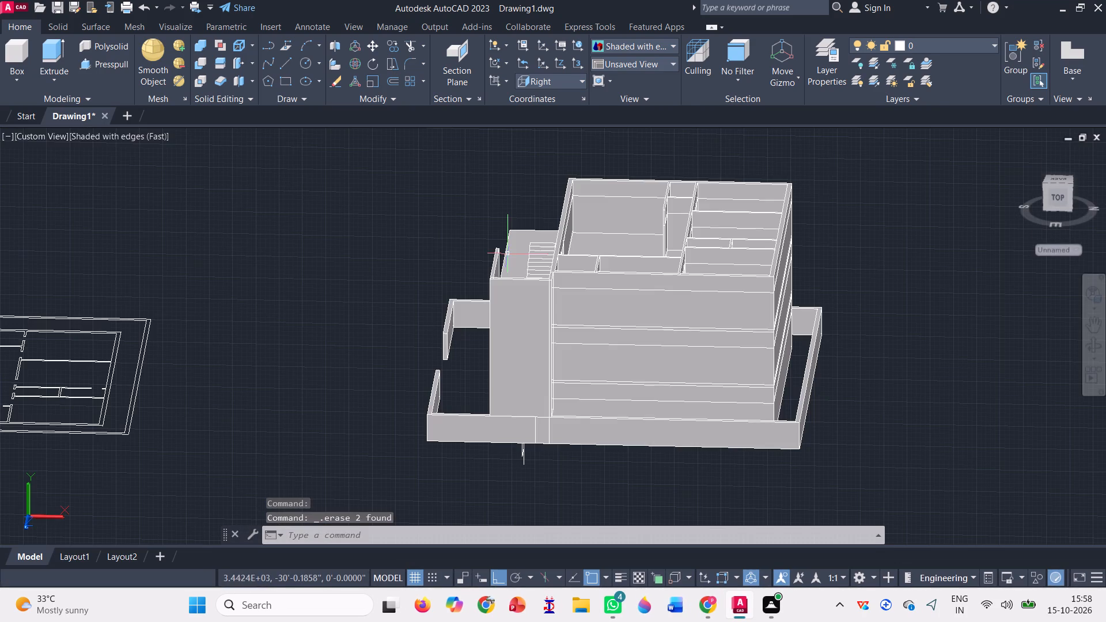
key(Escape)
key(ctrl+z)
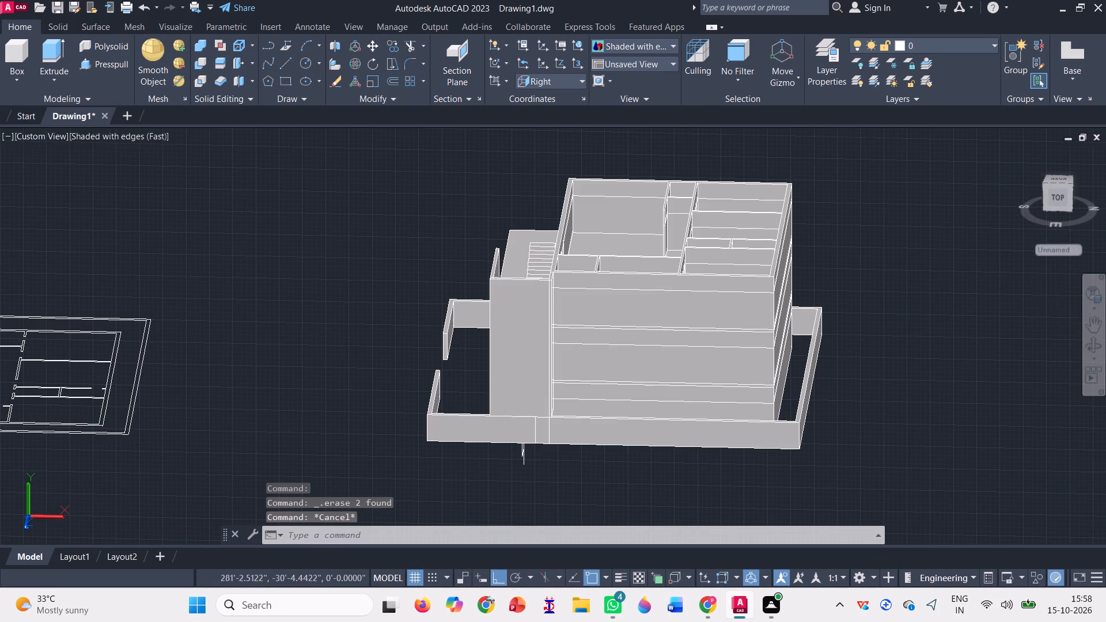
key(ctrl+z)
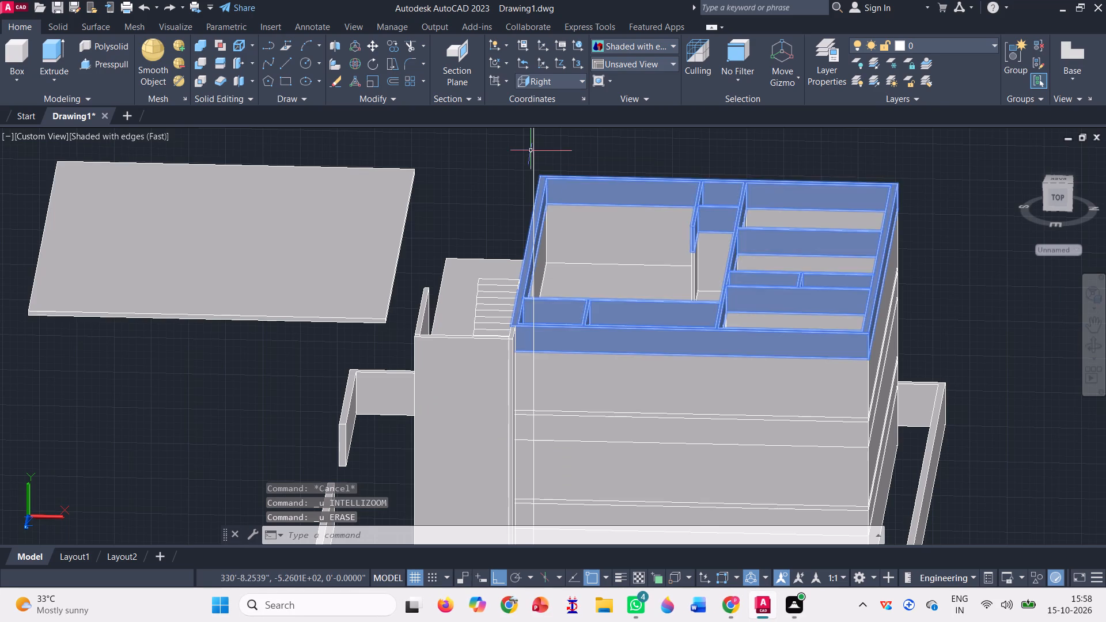
Erase only the vertical construction line that was used to align the window outlines.
click(535, 163)
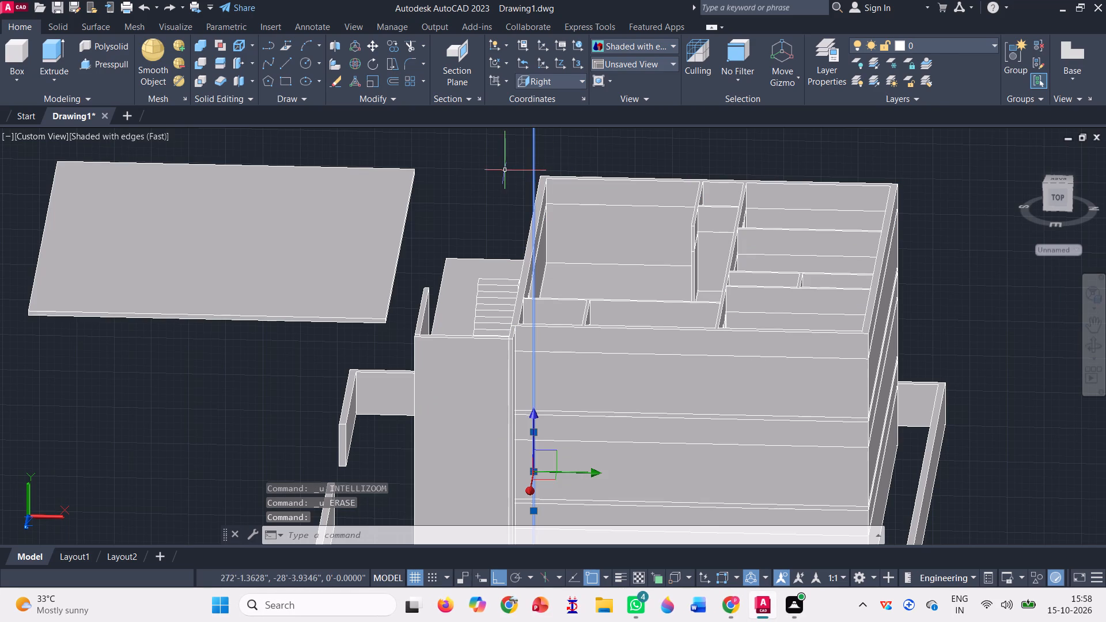
key(Delete)
Draw a vertical construction line down the long staircase-side facade from its top wall edge, near the middle of the second room from the stairs.
scroll(506, 170, down, 2)
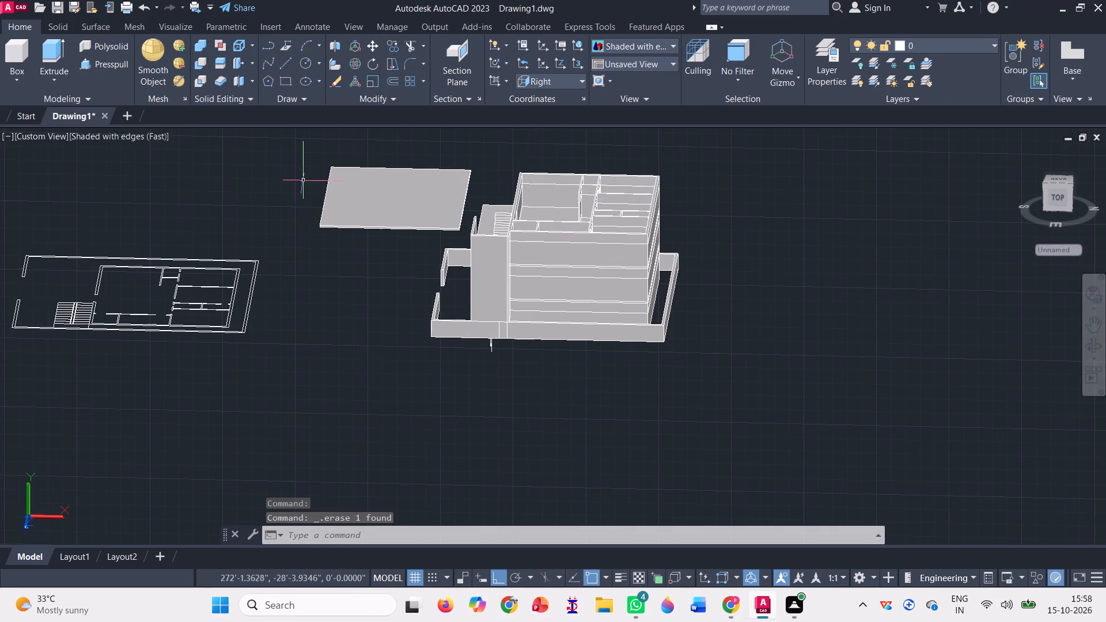
text(xl)
key(Return)
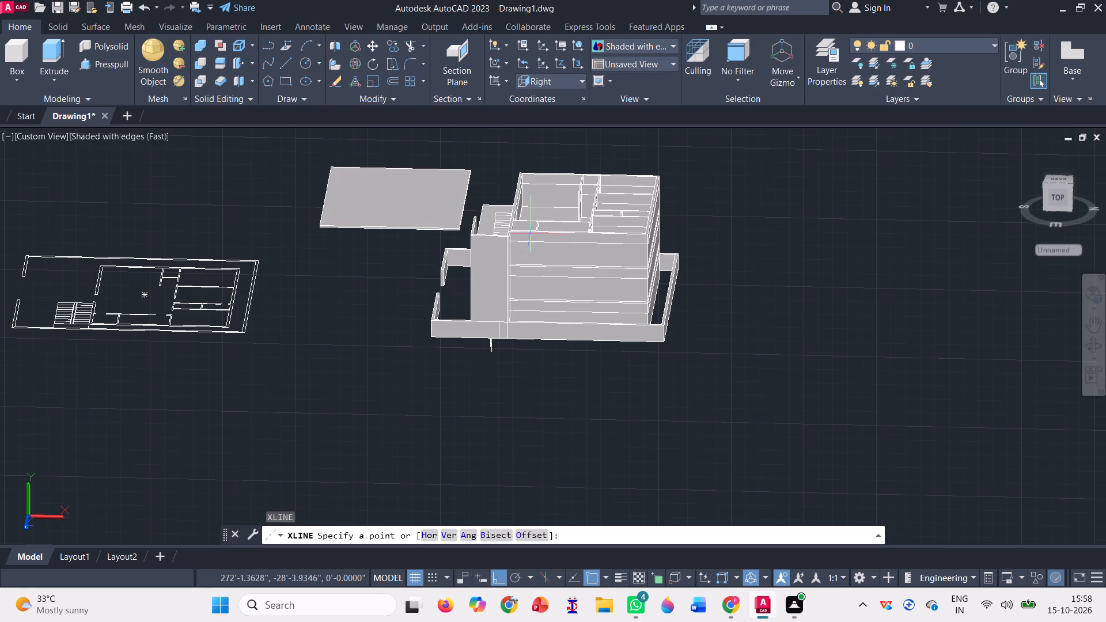
scroll(551, 235, up, 6)
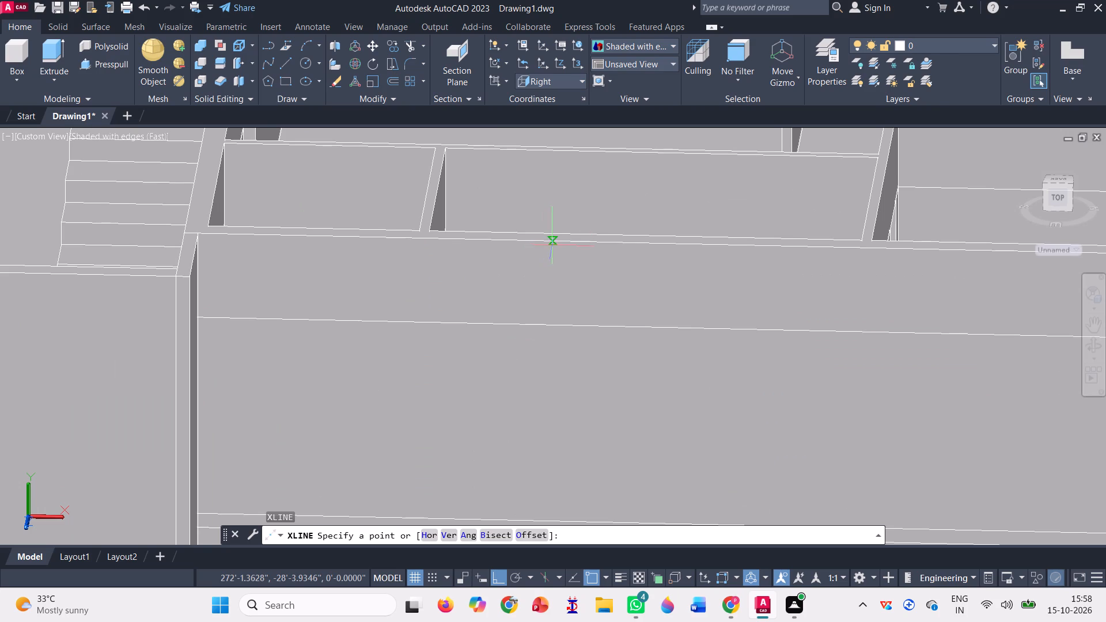
click(547, 241)
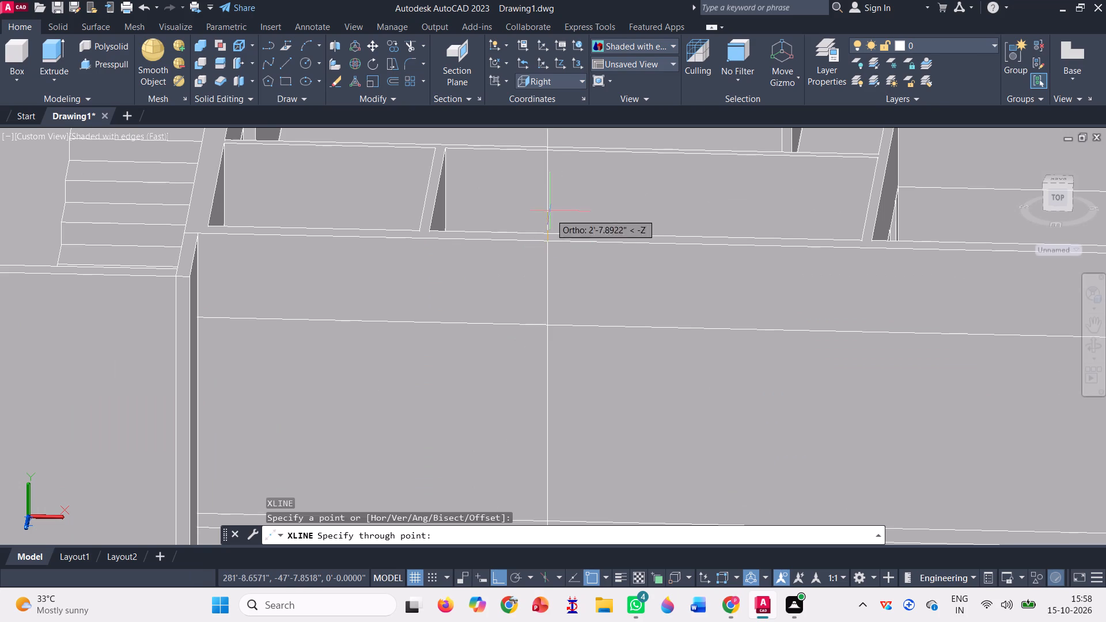
scroll(536, 221, down, 4)
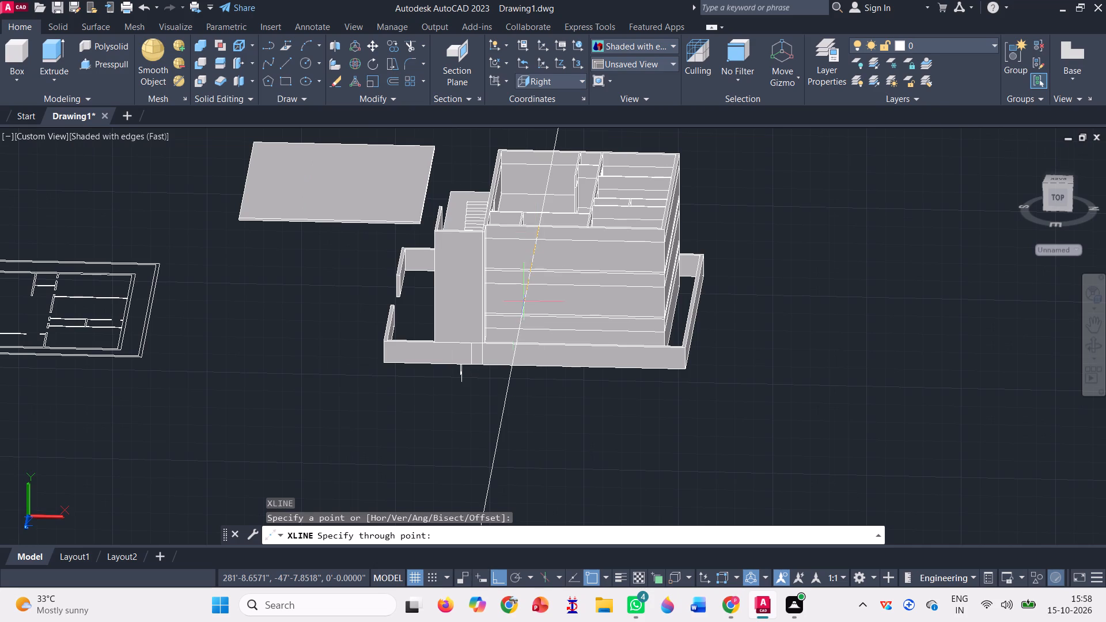
click(551, 415)
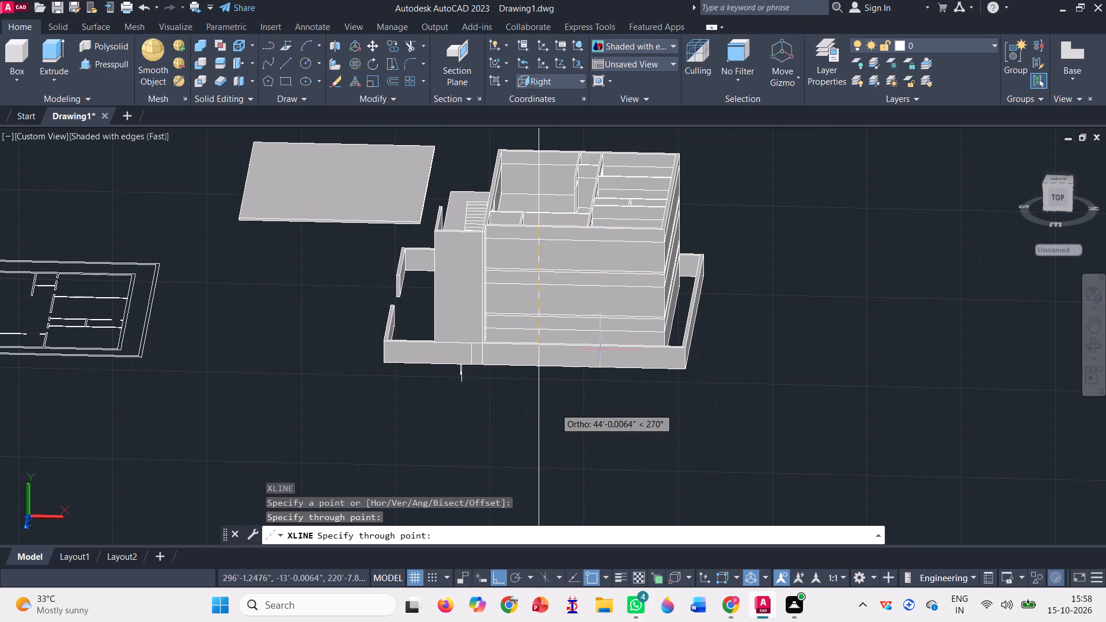
scroll(649, 196, up, 1)
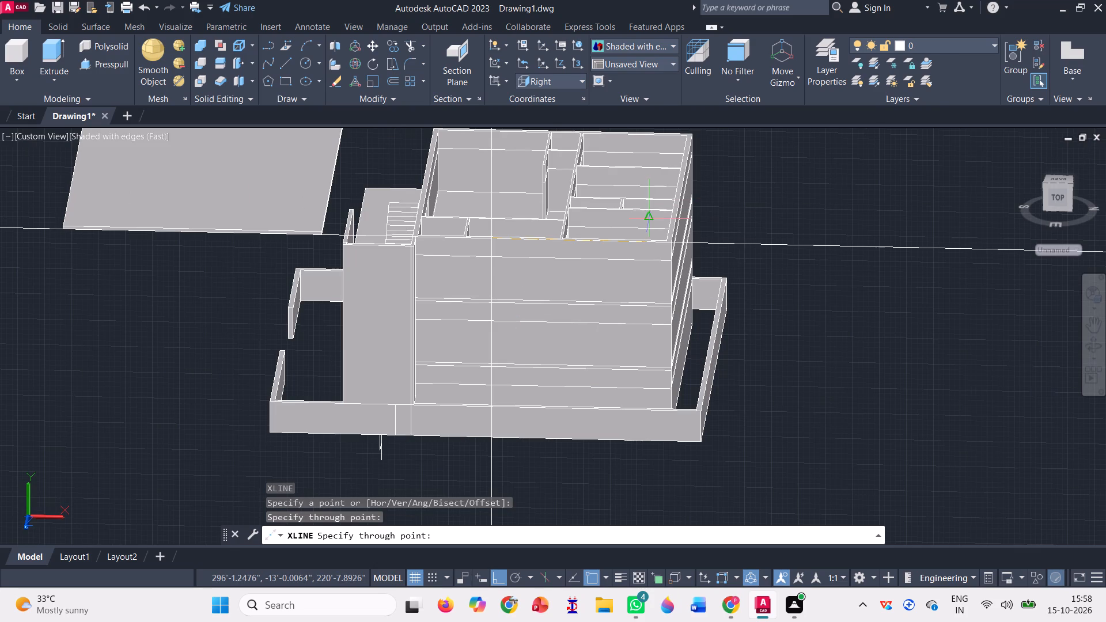
key(Escape)
Draw a second vertical construction line down the same facade, starting on the top wall edge at the end room farthest from the stairs.
text(xl)
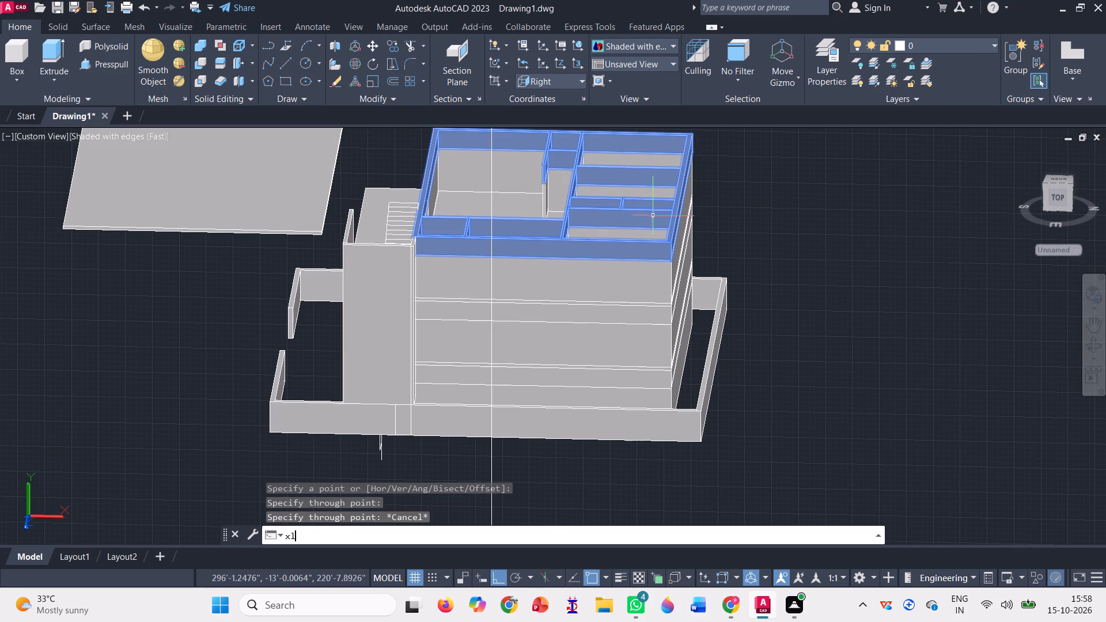
key(Return)
scroll(612, 231, up, 3)
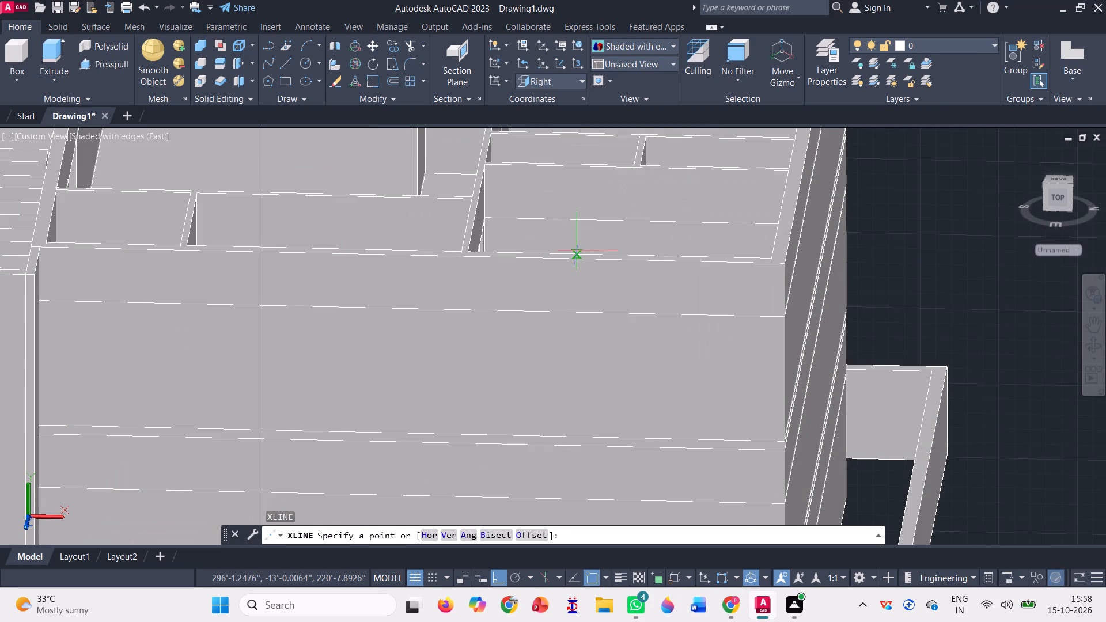
scroll(568, 259, up, 3)
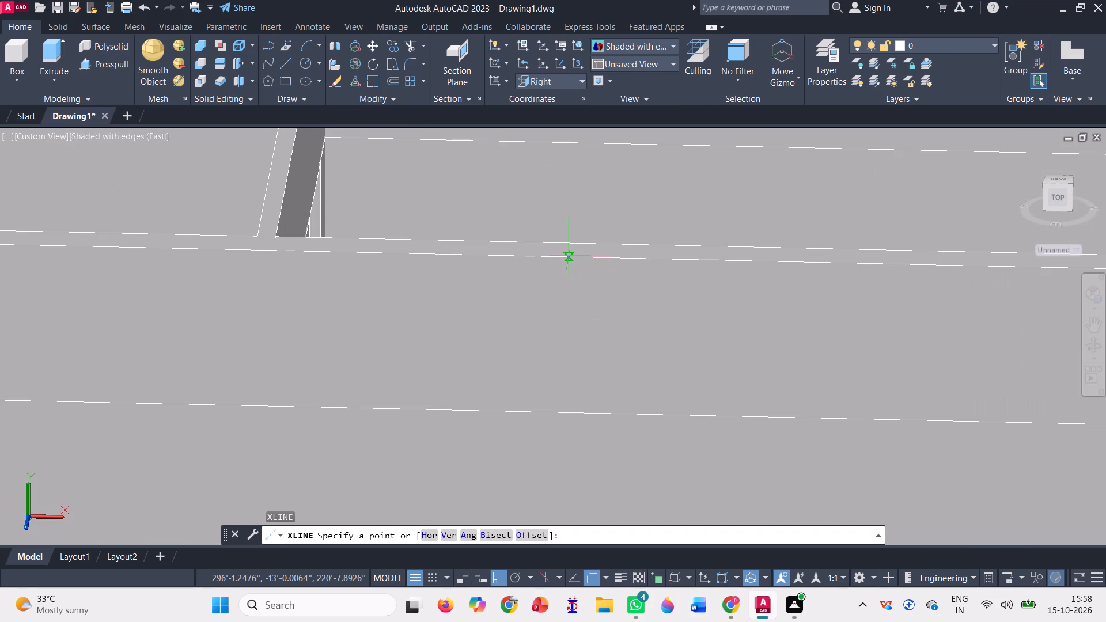
click(569, 256)
scroll(579, 212, down, 2)
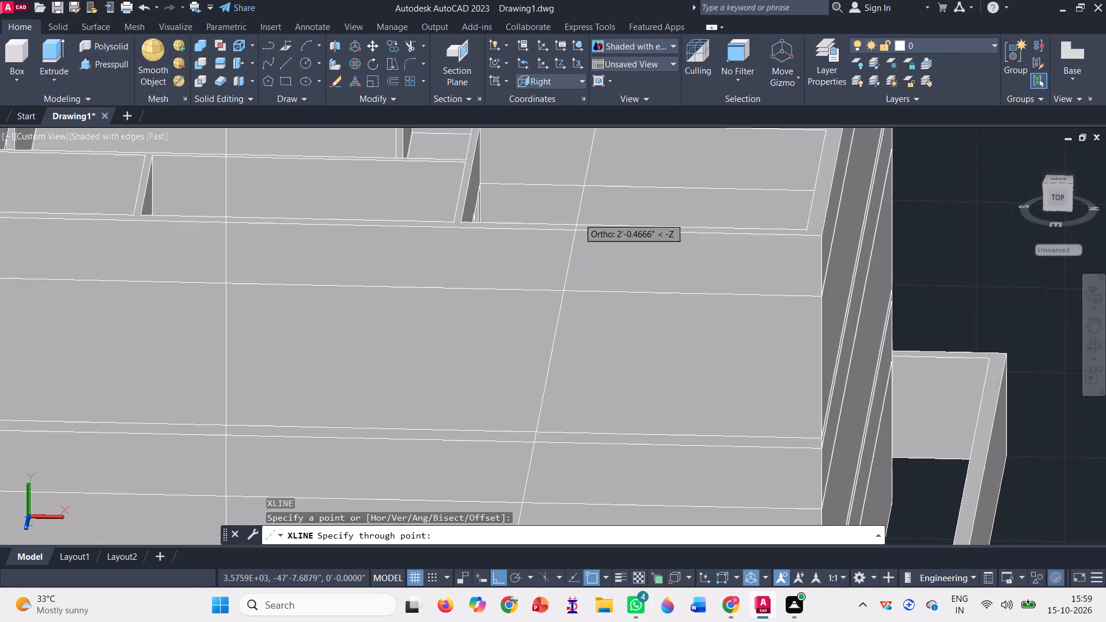
scroll(579, 212, down, 3)
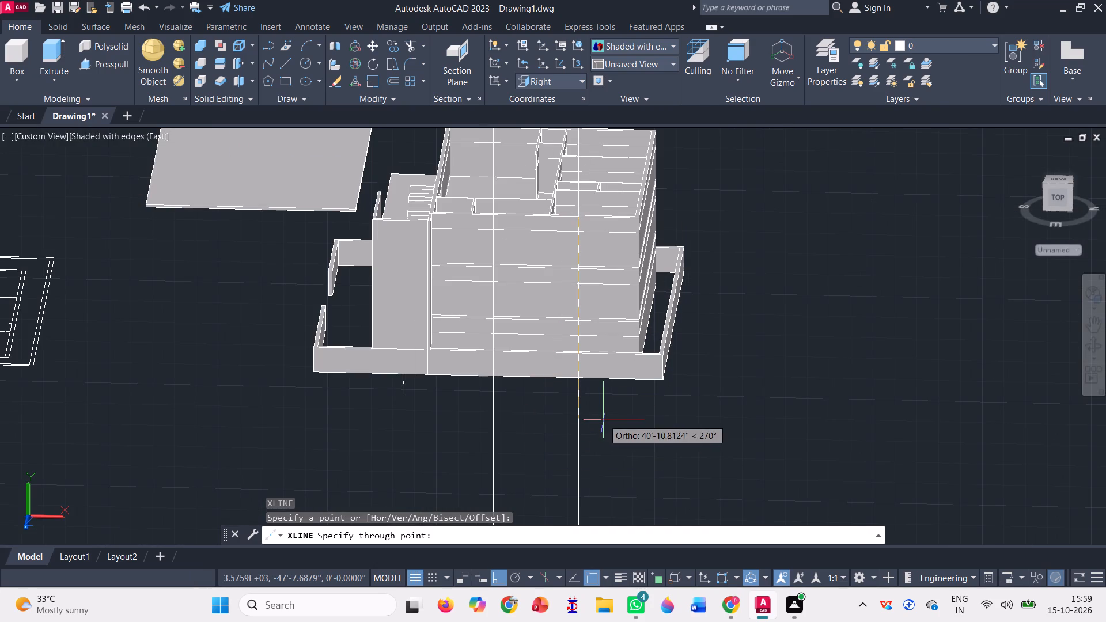
click(603, 419)
key(space)
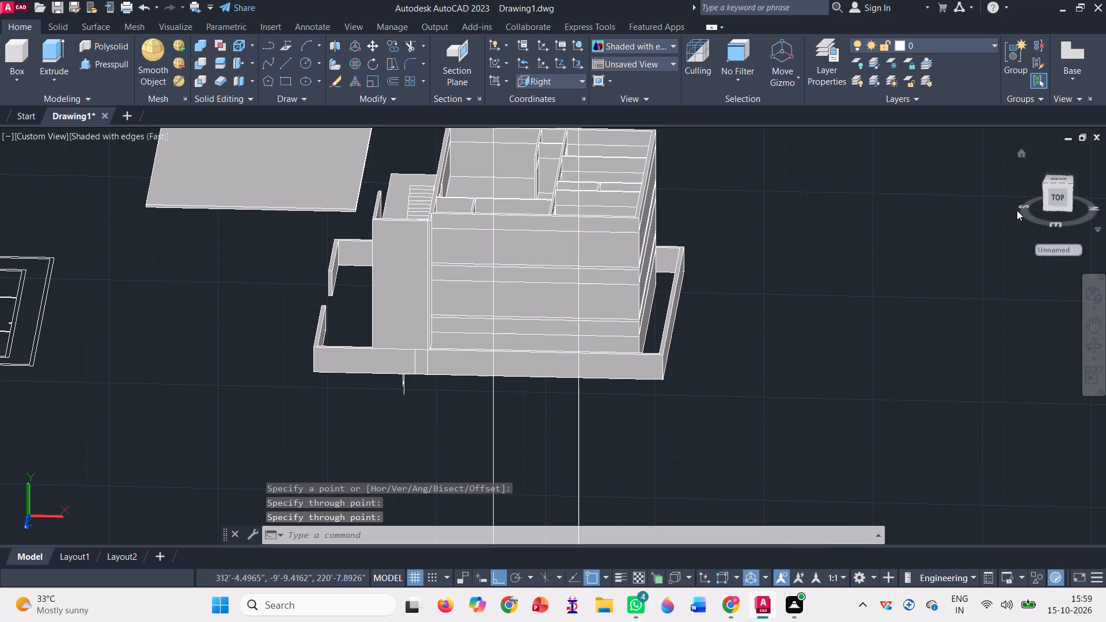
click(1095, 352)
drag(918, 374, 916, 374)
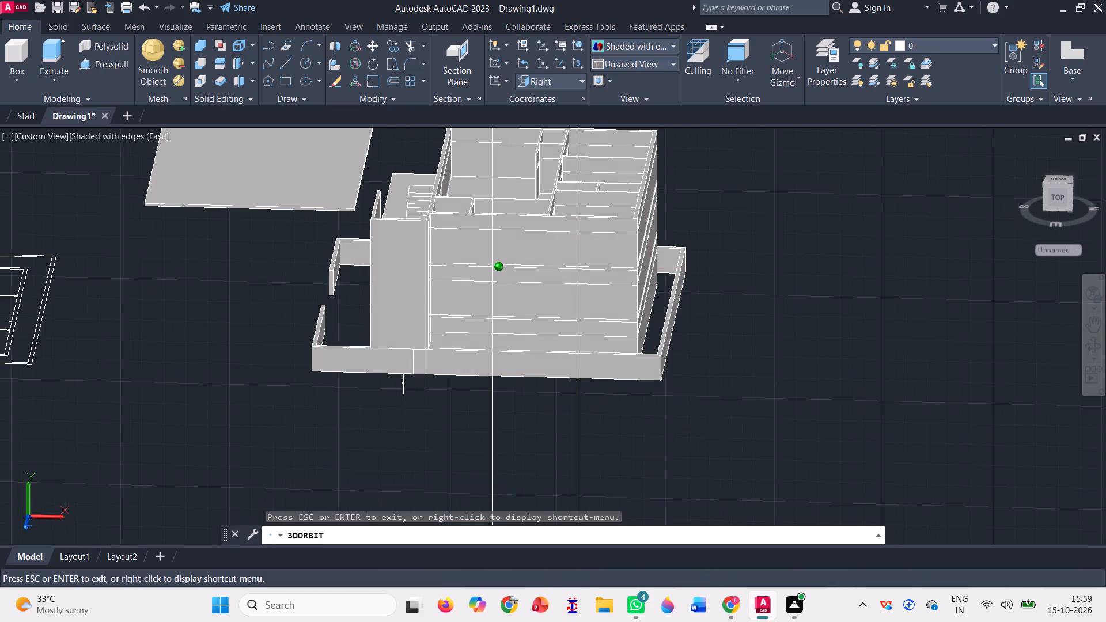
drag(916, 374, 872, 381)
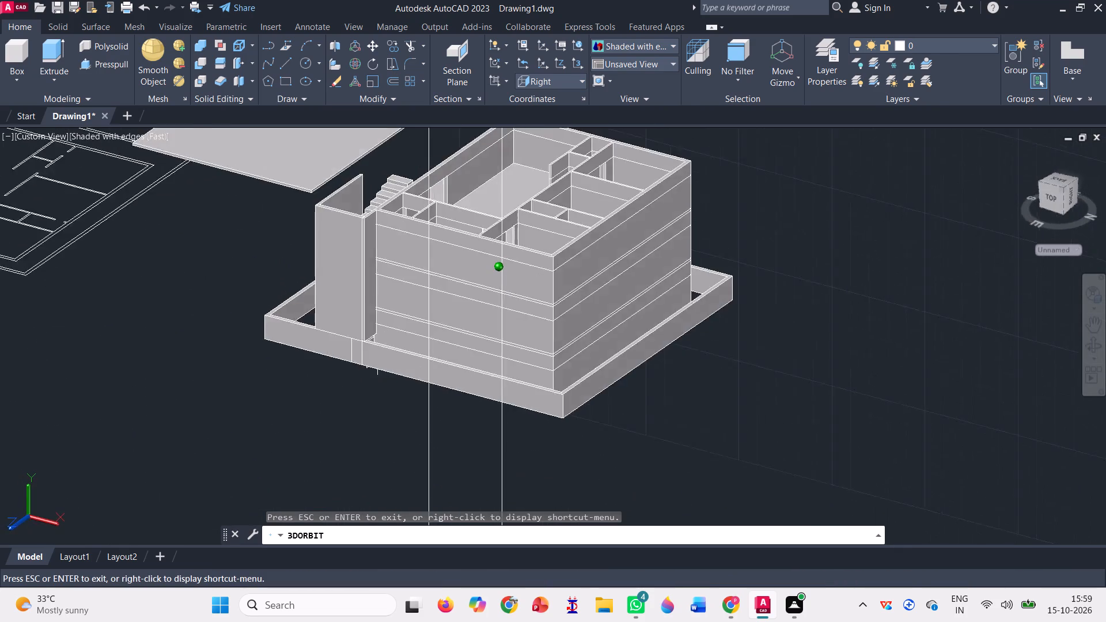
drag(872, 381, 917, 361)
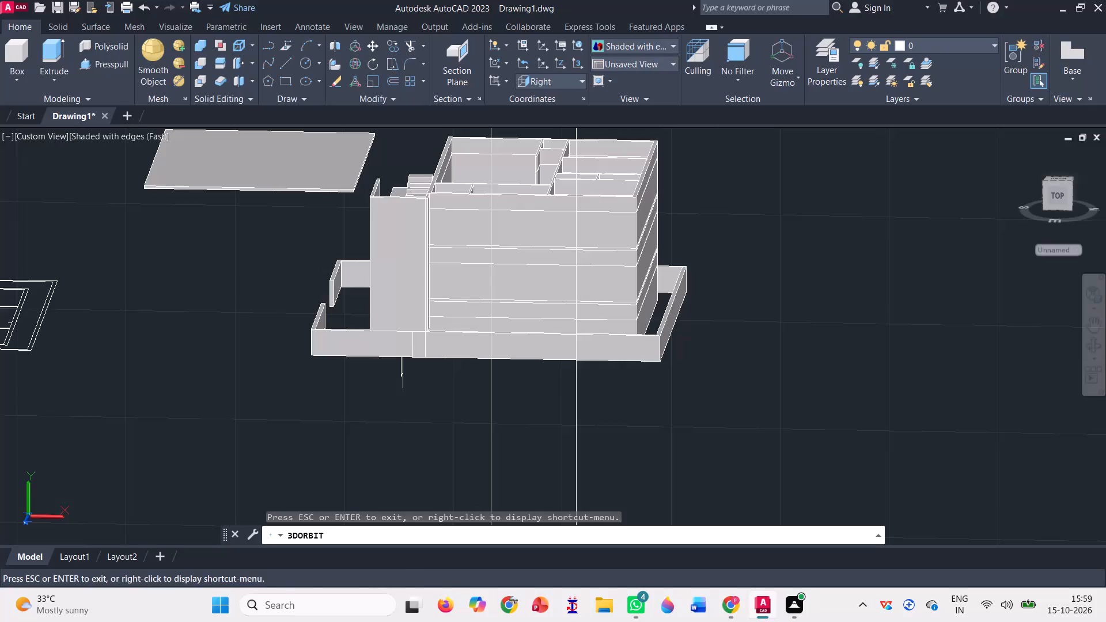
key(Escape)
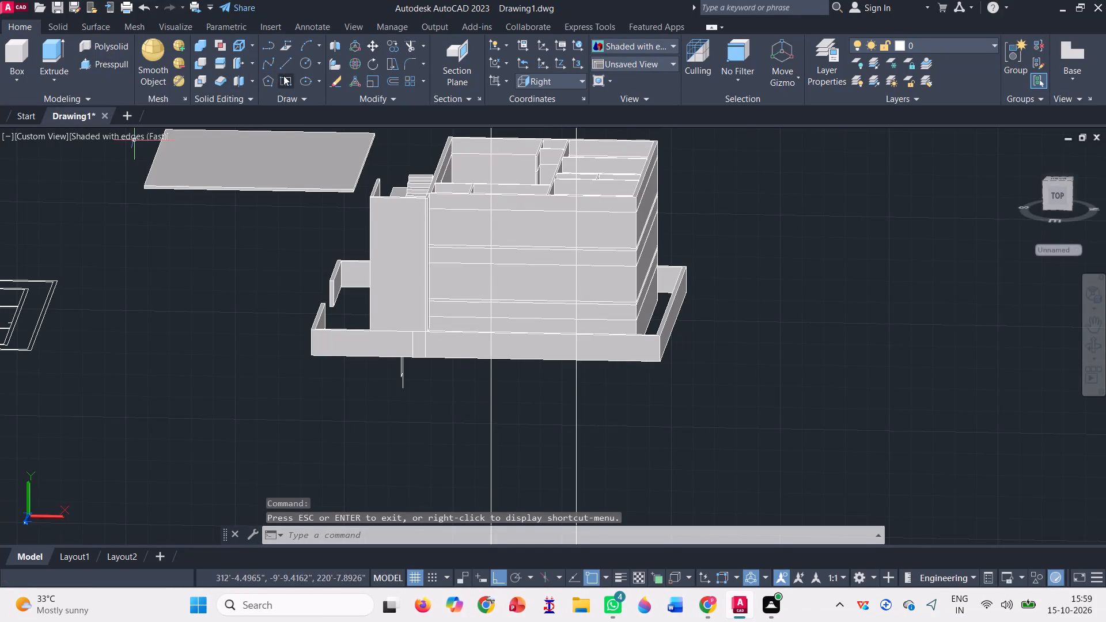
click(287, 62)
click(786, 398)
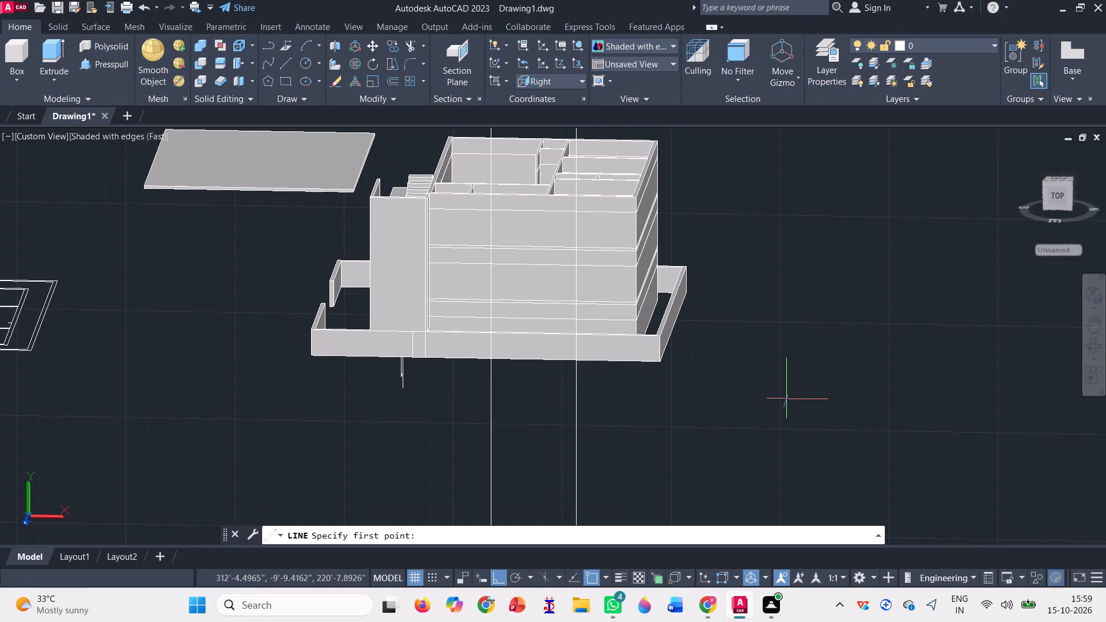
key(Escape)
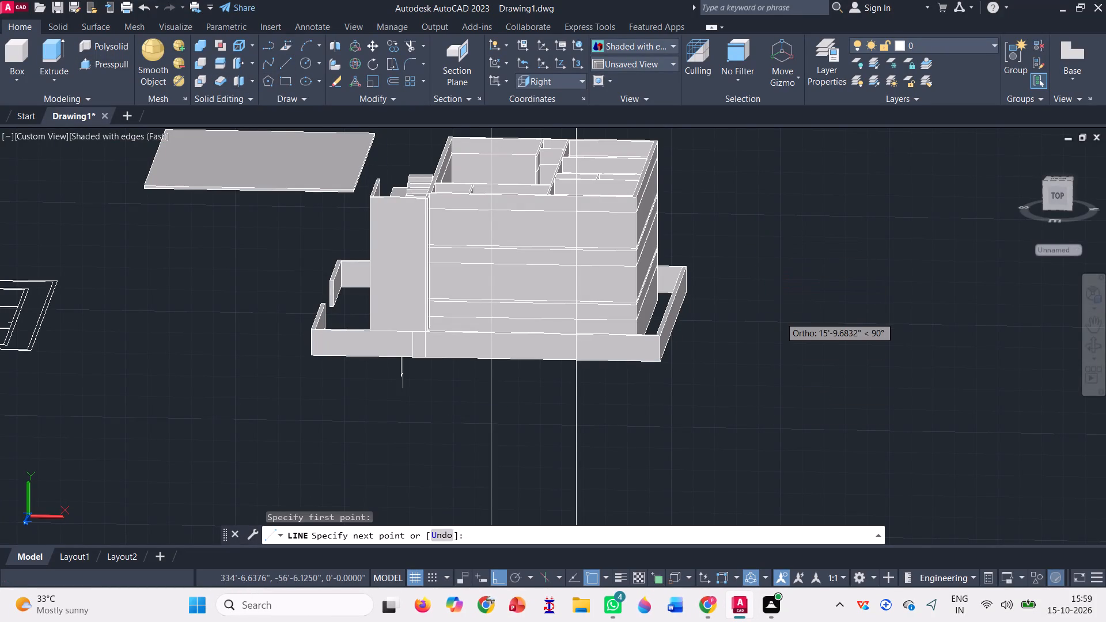
Draw a window outline in empty space beside the building: a 7' vertical line, followed by three 4' lines forming a square at its upper end.
click(281, 66)
click(778, 358)
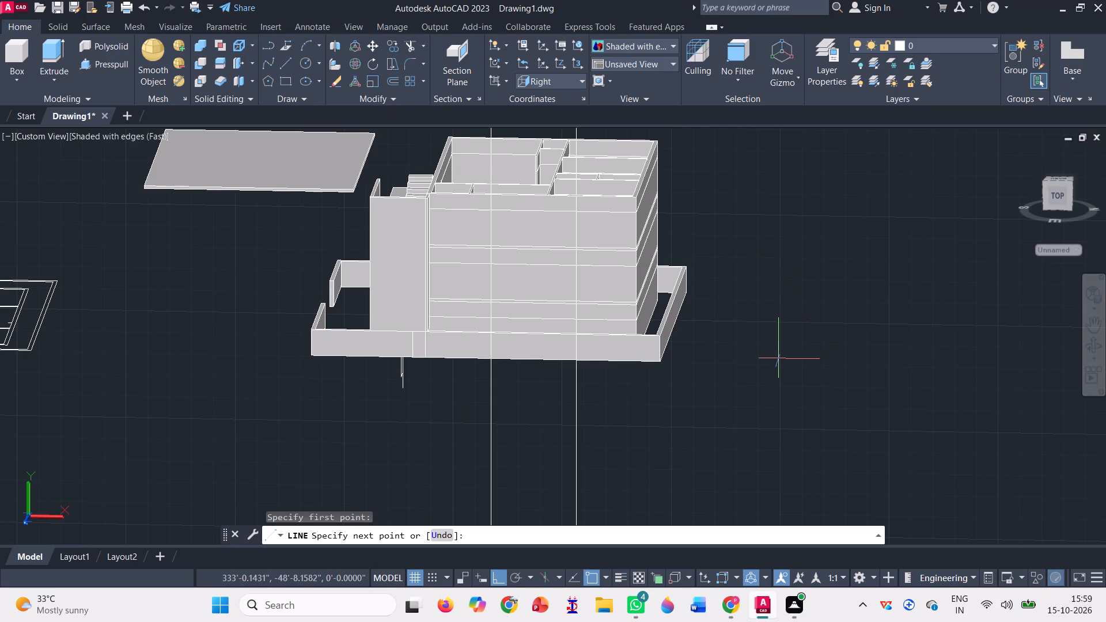
key(4)
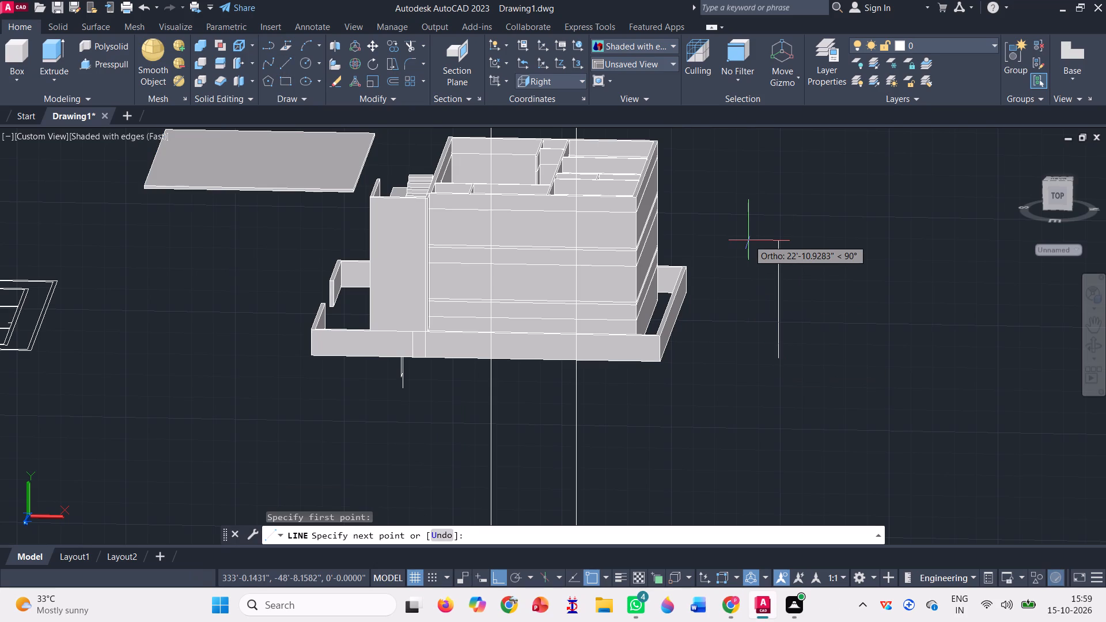
key(BackSpace)
text(7')
key(Return)
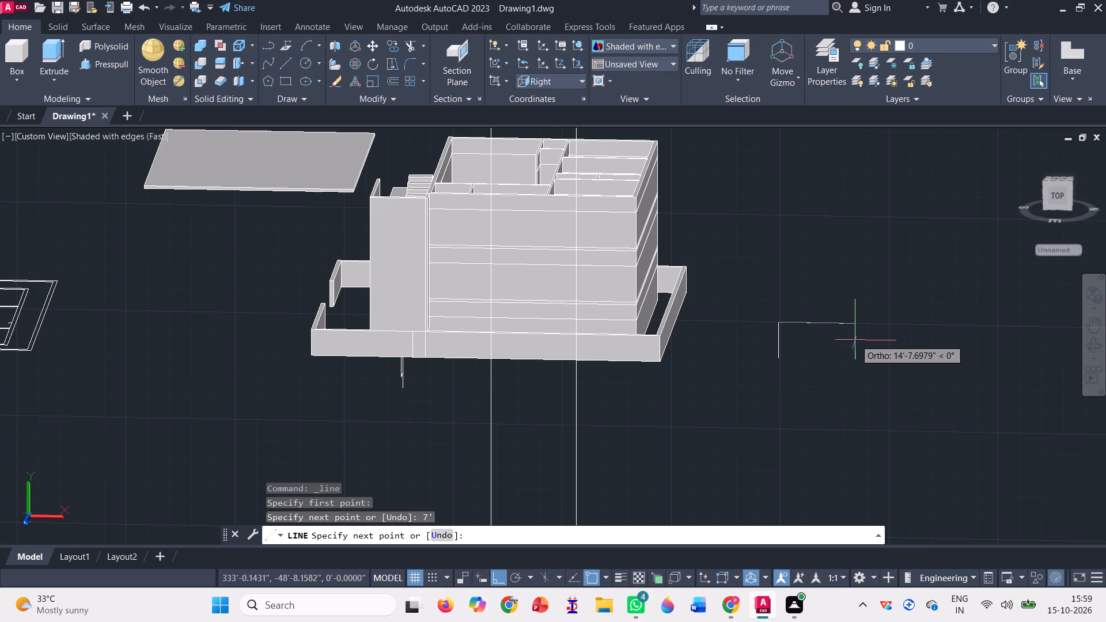
text(4')
key(Return)
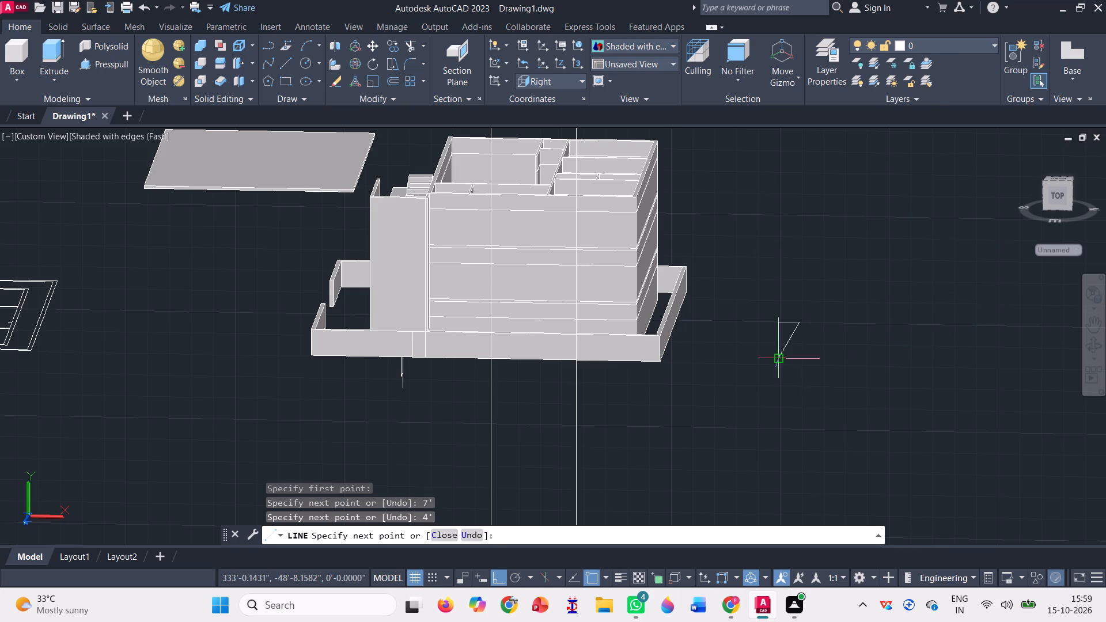
text(4')
key(Return)
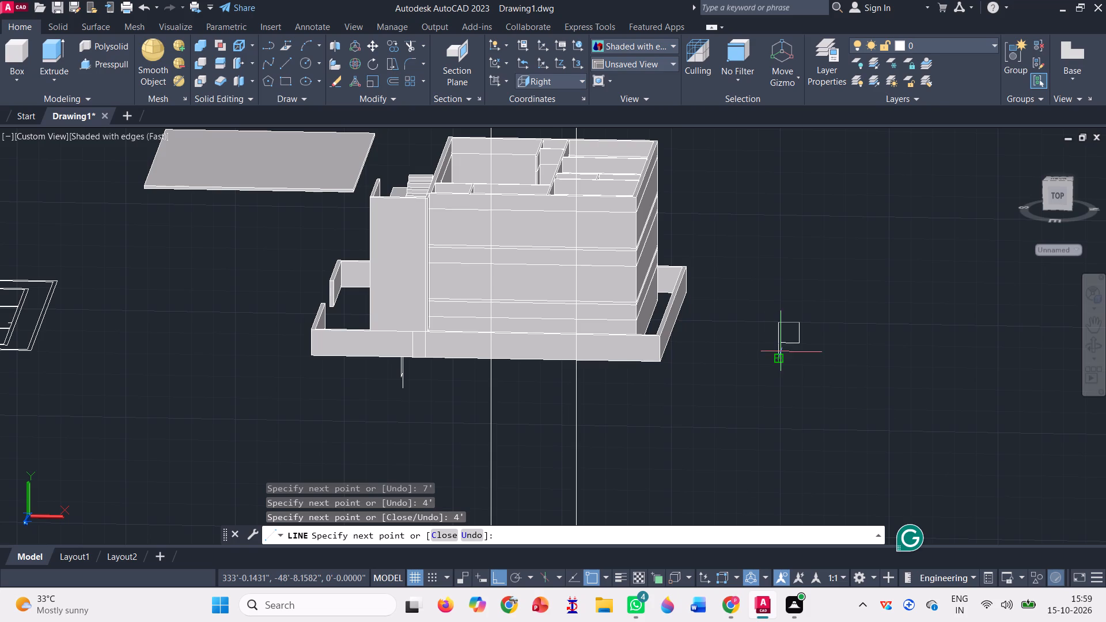
text(4')
key(Return)
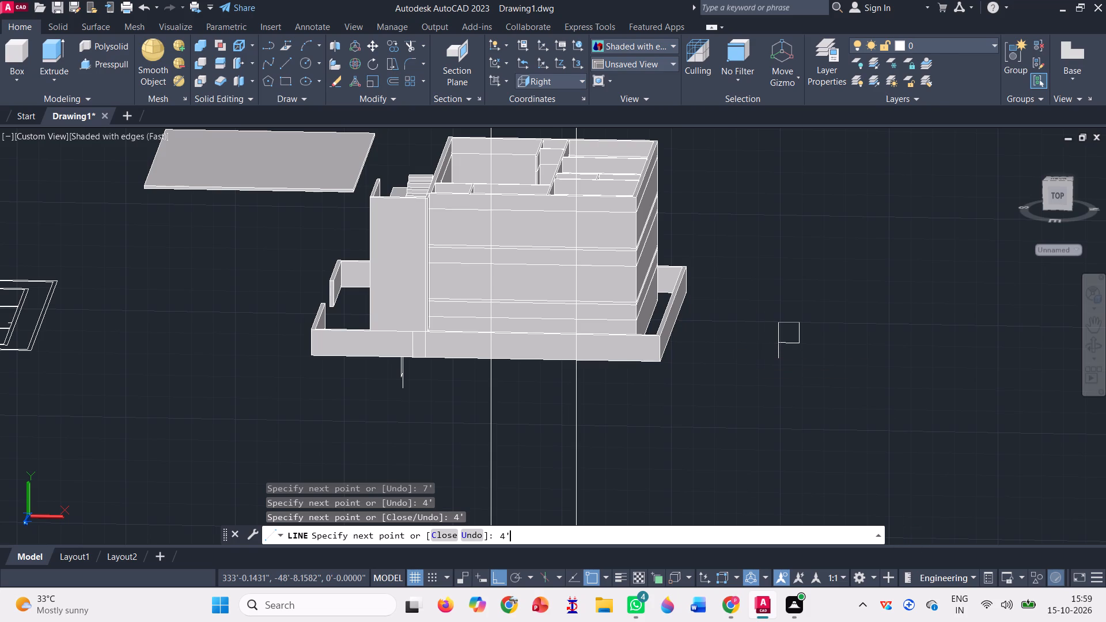
key(Return)
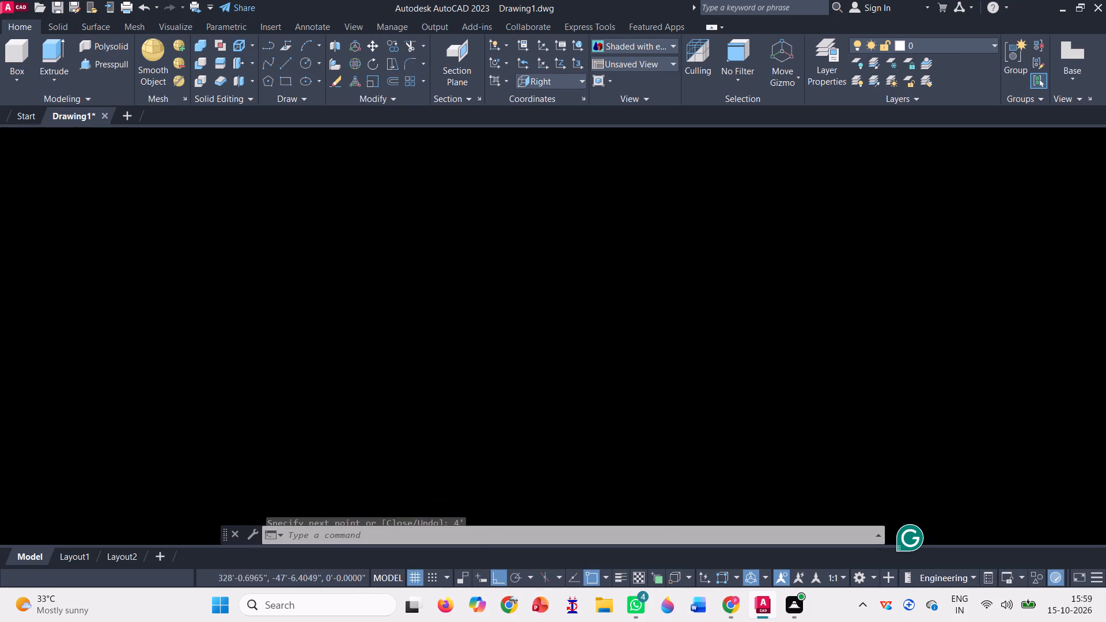
Join the four lines of the new window outline into a single polyline.
click(819, 381)
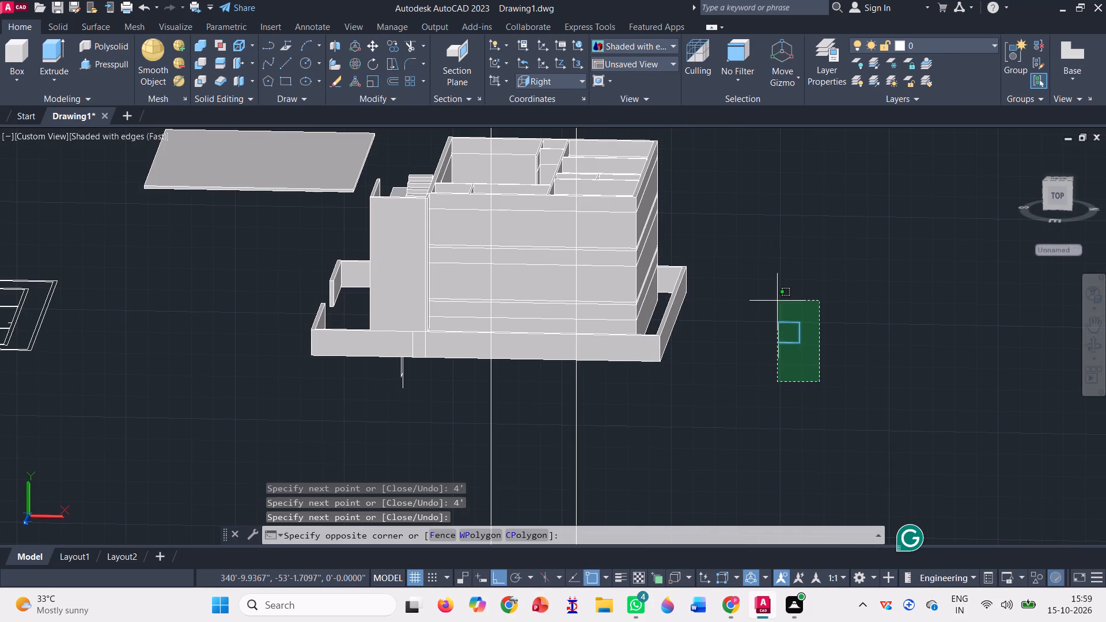
click(758, 294)
key(j)
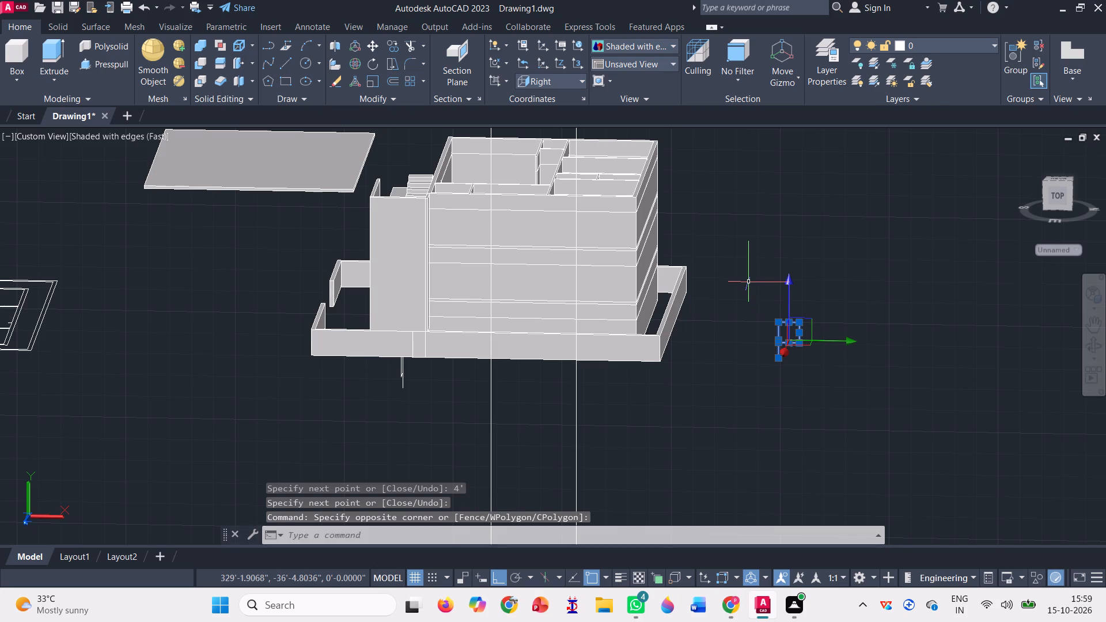
key(Return)
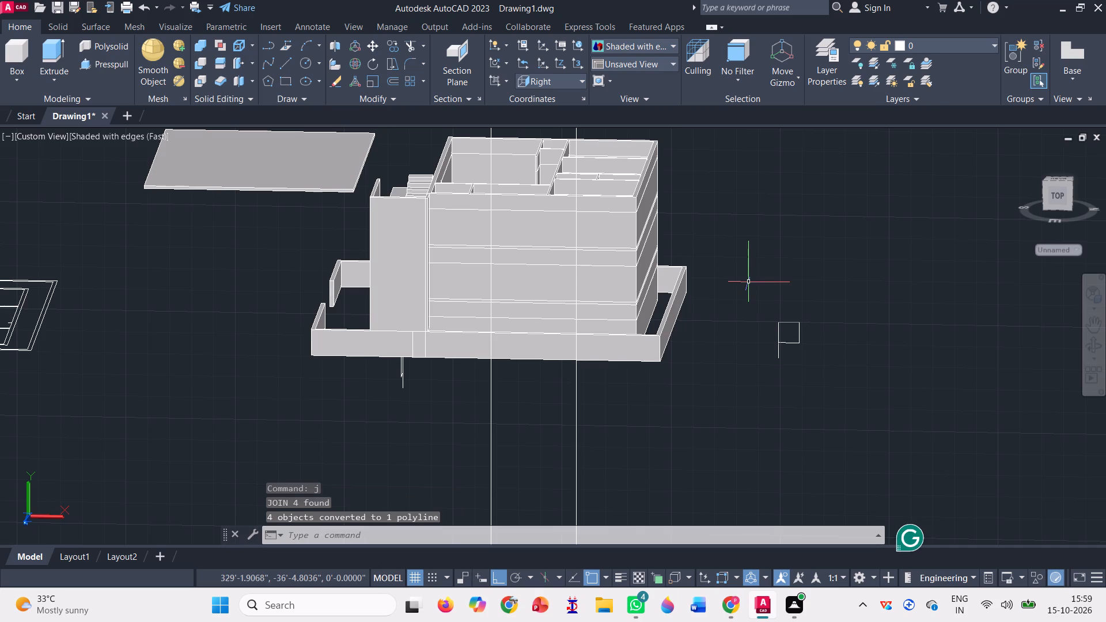
Copy the joined window outline by its 7' line's lower end onto the top storey's floor line at both vertical construction lines.
click(393, 39)
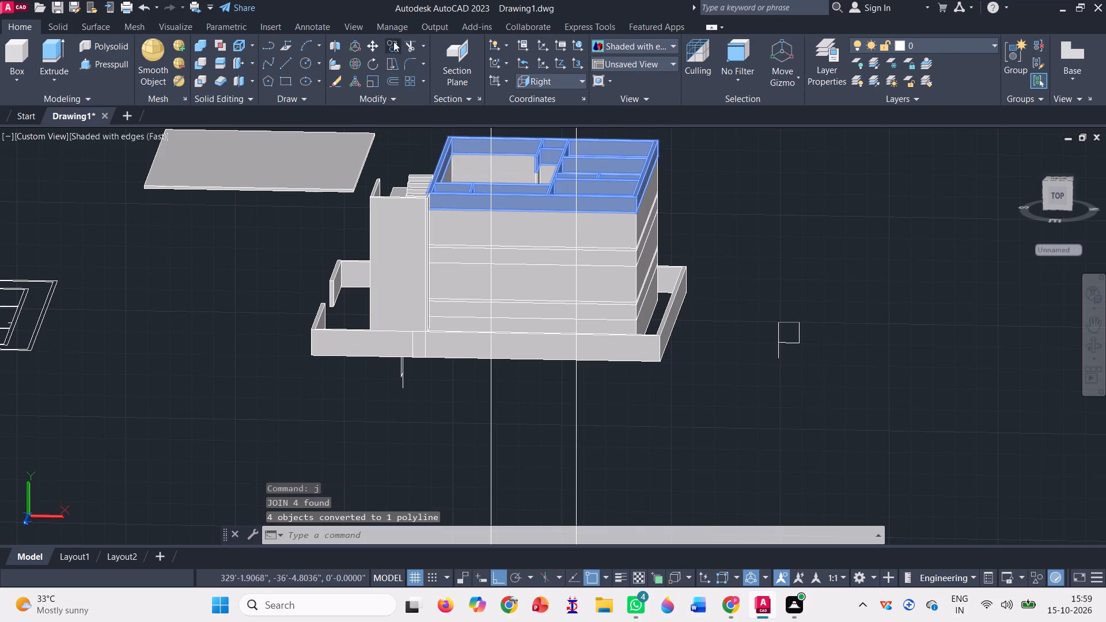
click(779, 348)
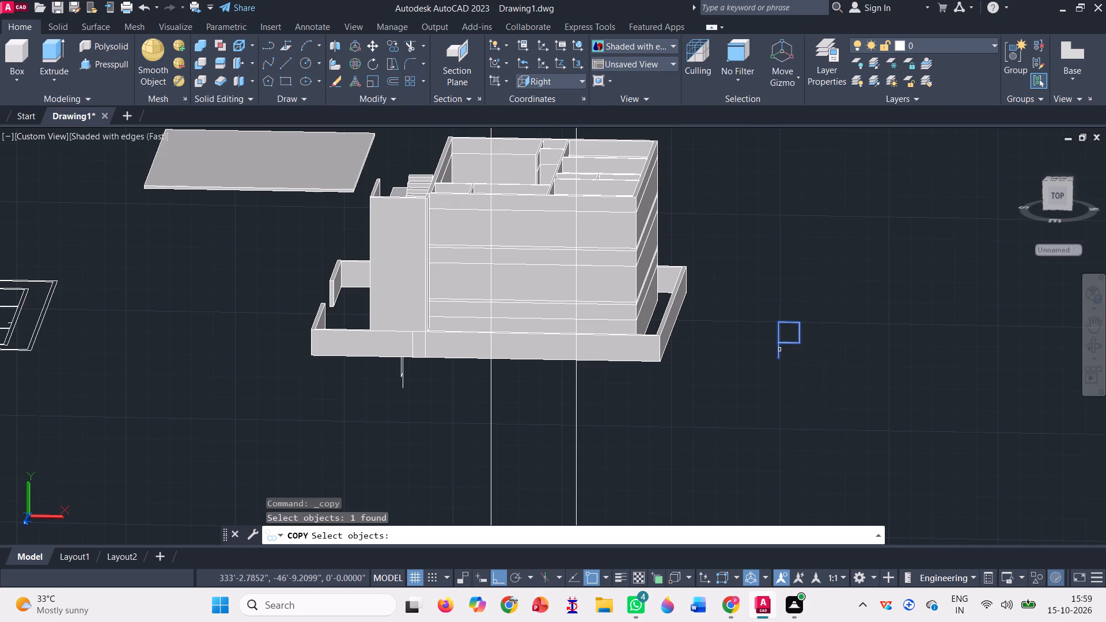
key(space)
click(777, 360)
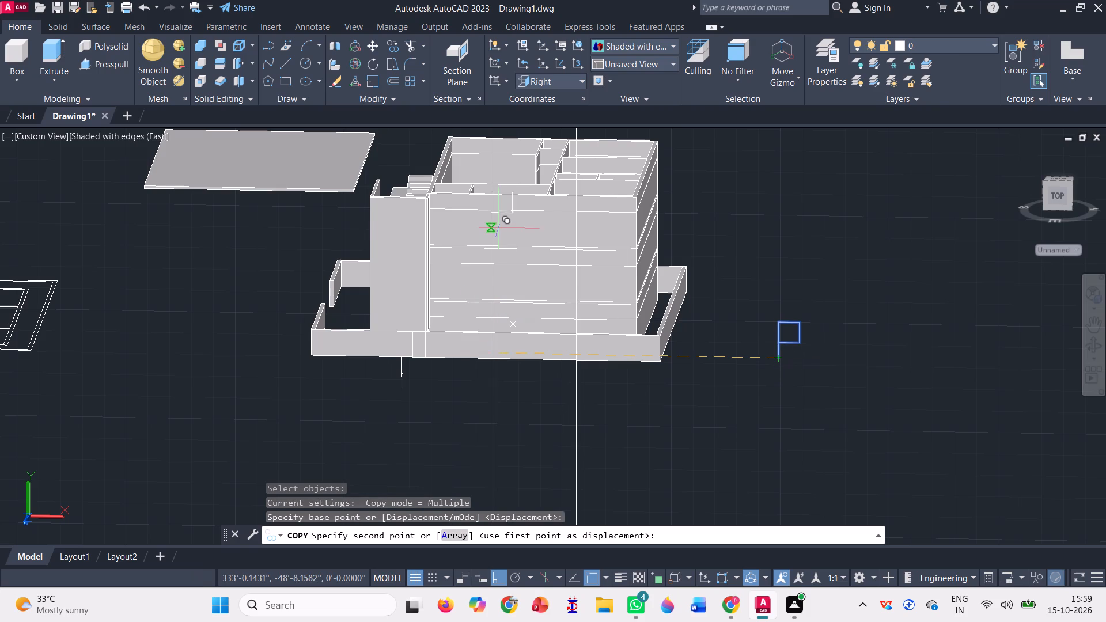
scroll(498, 226, up, 5)
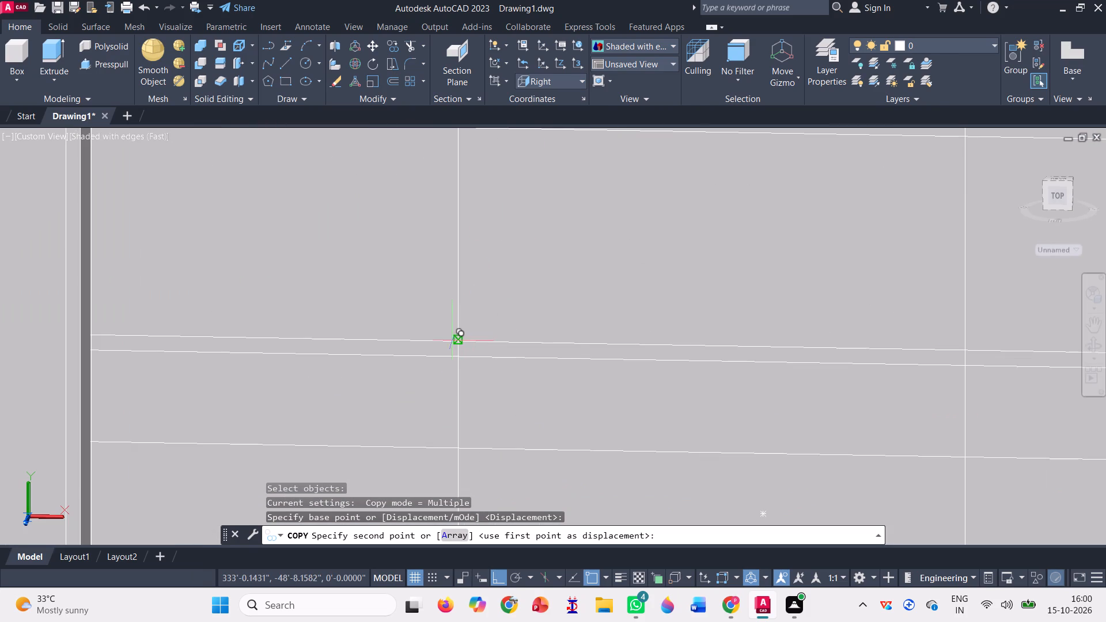
scroll(457, 343, up, 2)
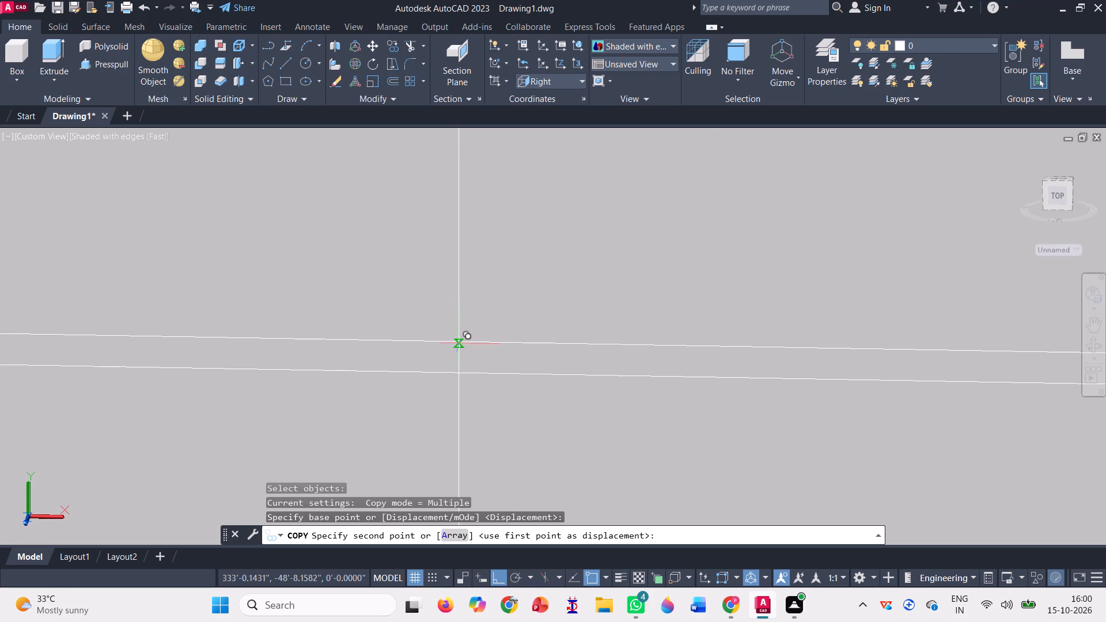
click(459, 343)
scroll(464, 320, down, 2)
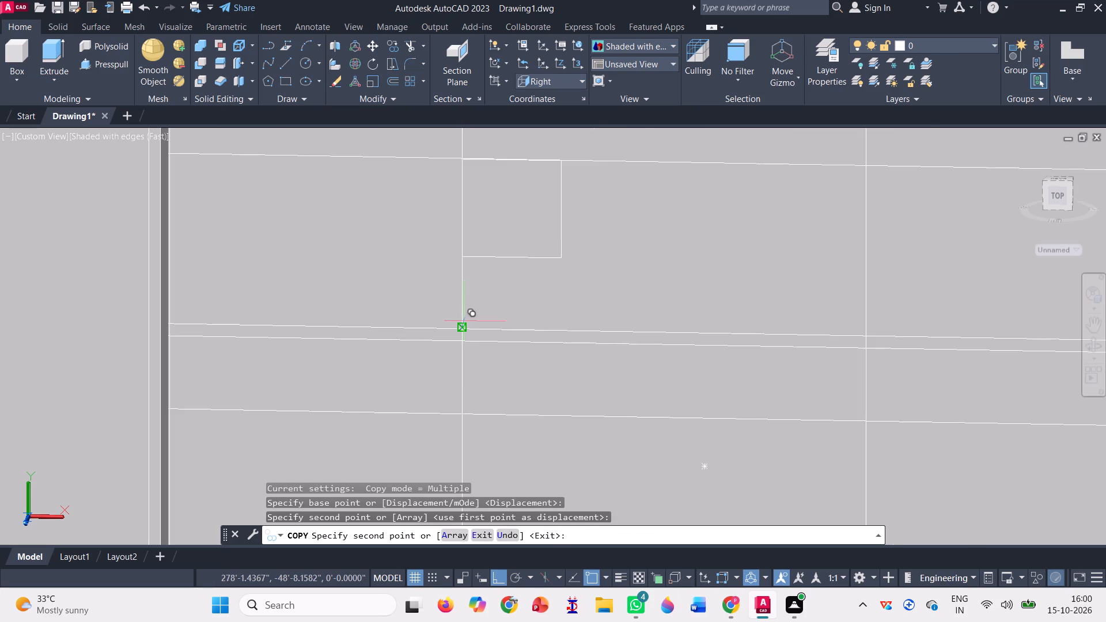
scroll(464, 320, down, 1)
scroll(742, 340, up, 2)
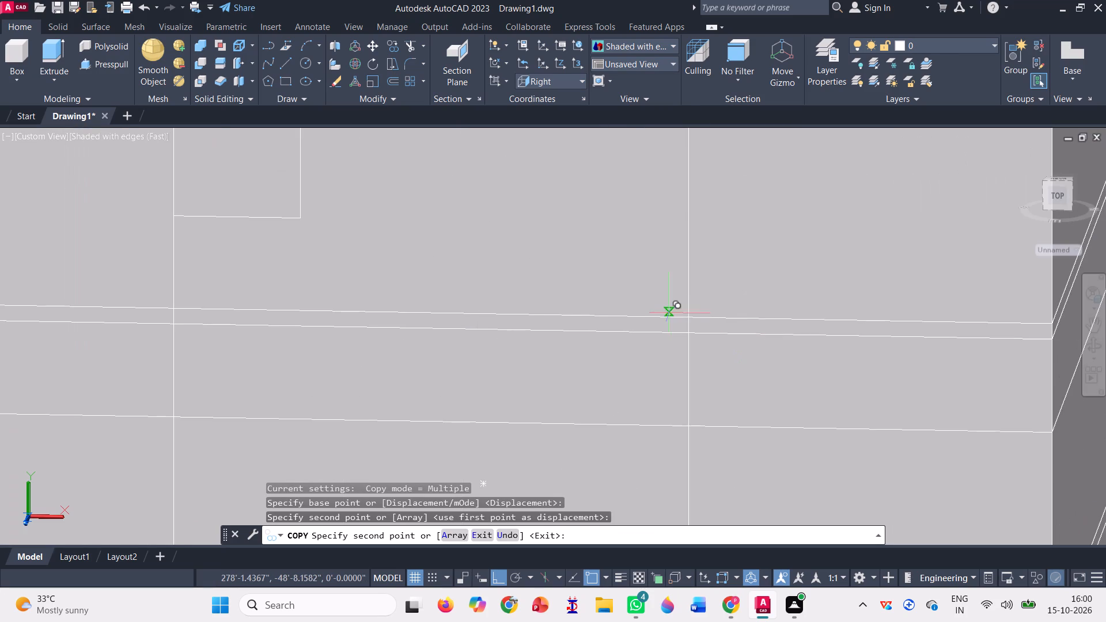
scroll(694, 317, up, 1)
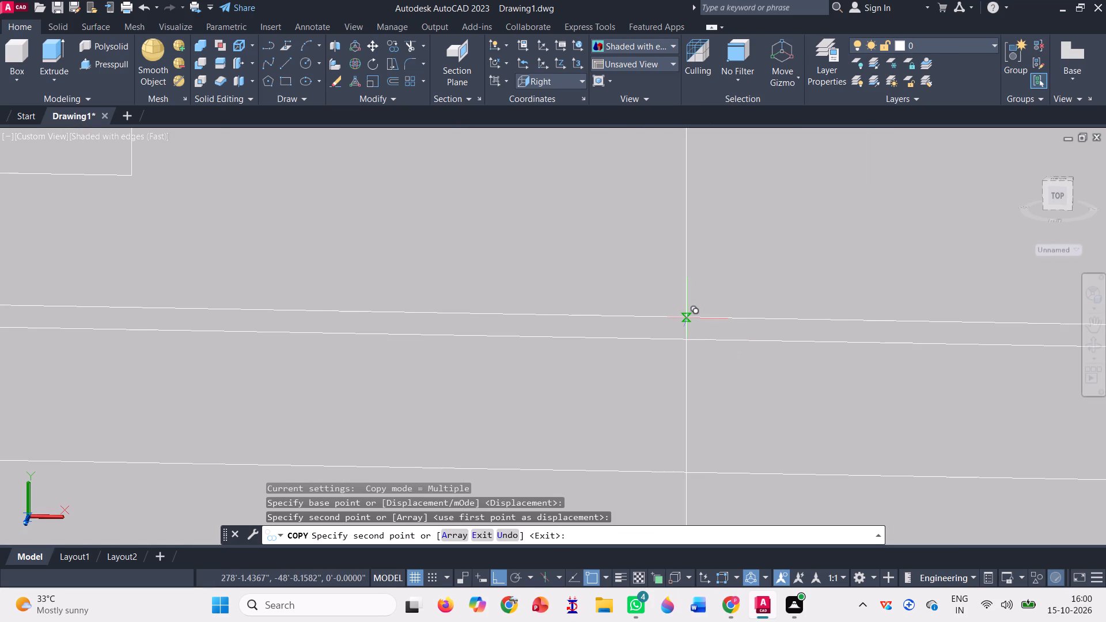
click(687, 316)
Place two more copies of the window outline on the middle storey's floor line, at both construction lines.
scroll(689, 305, down, 4)
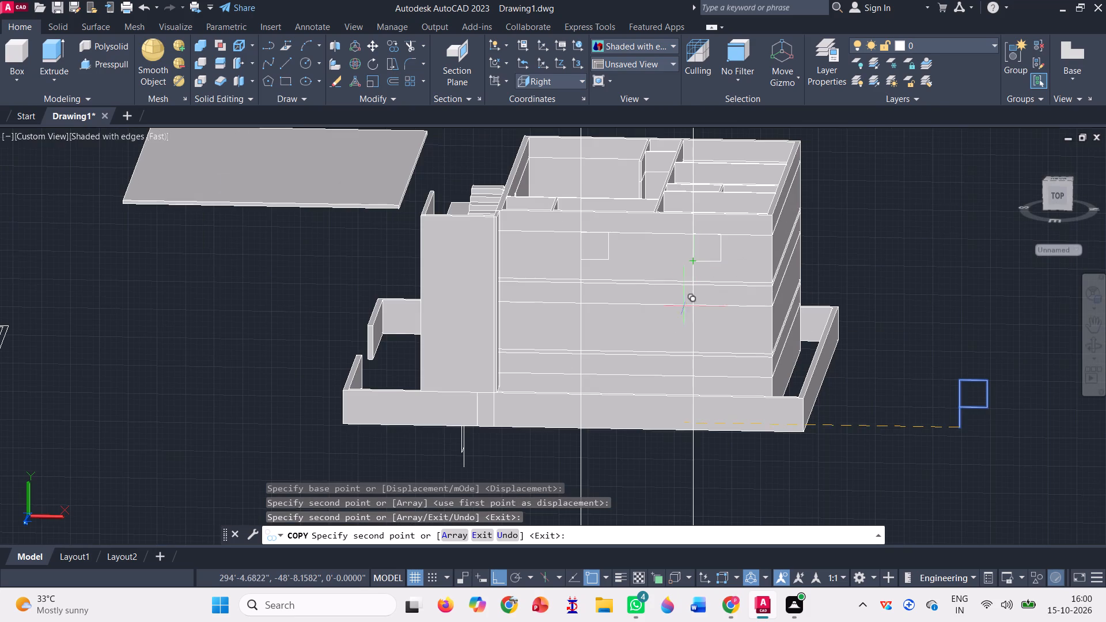
scroll(698, 335, up, 3)
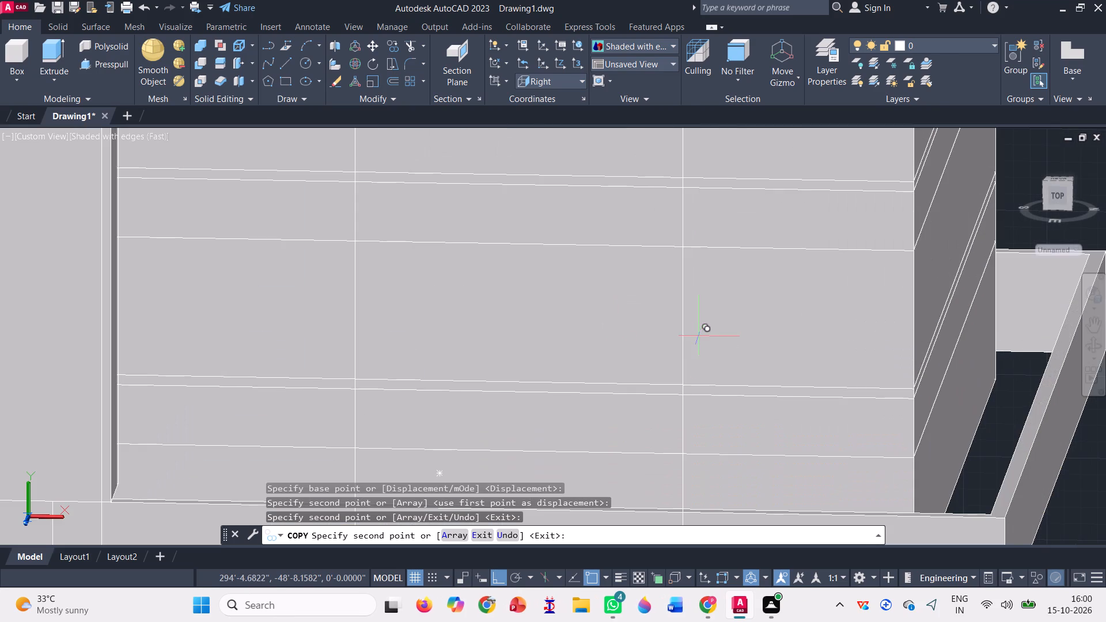
scroll(678, 374, up, 2)
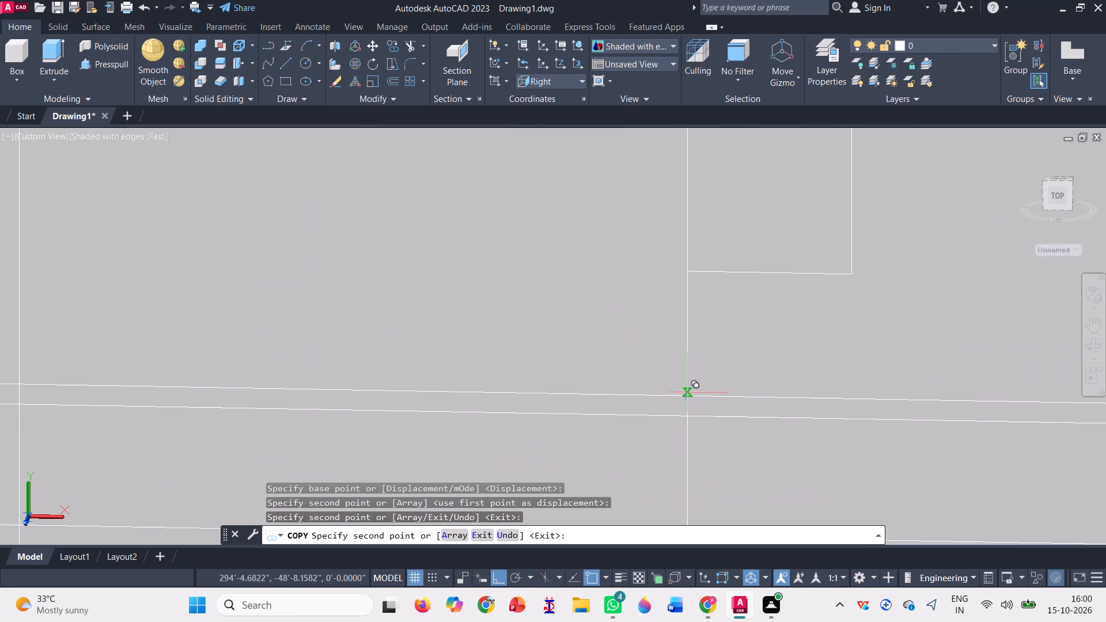
click(687, 391)
scroll(730, 350, down, 2)
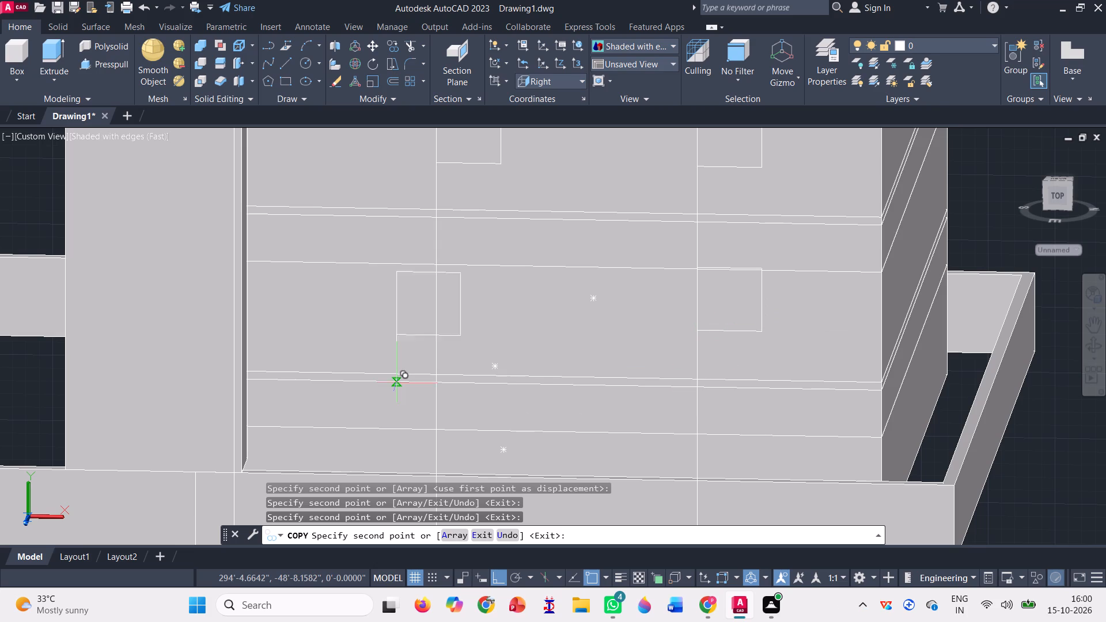
scroll(378, 371, up, 3)
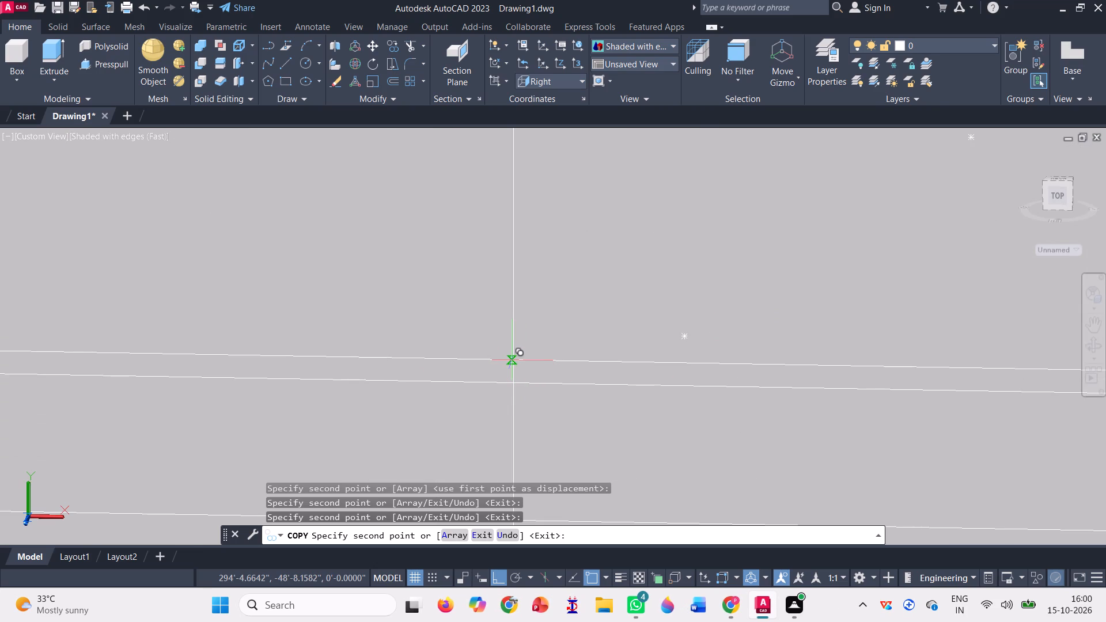
click(515, 358)
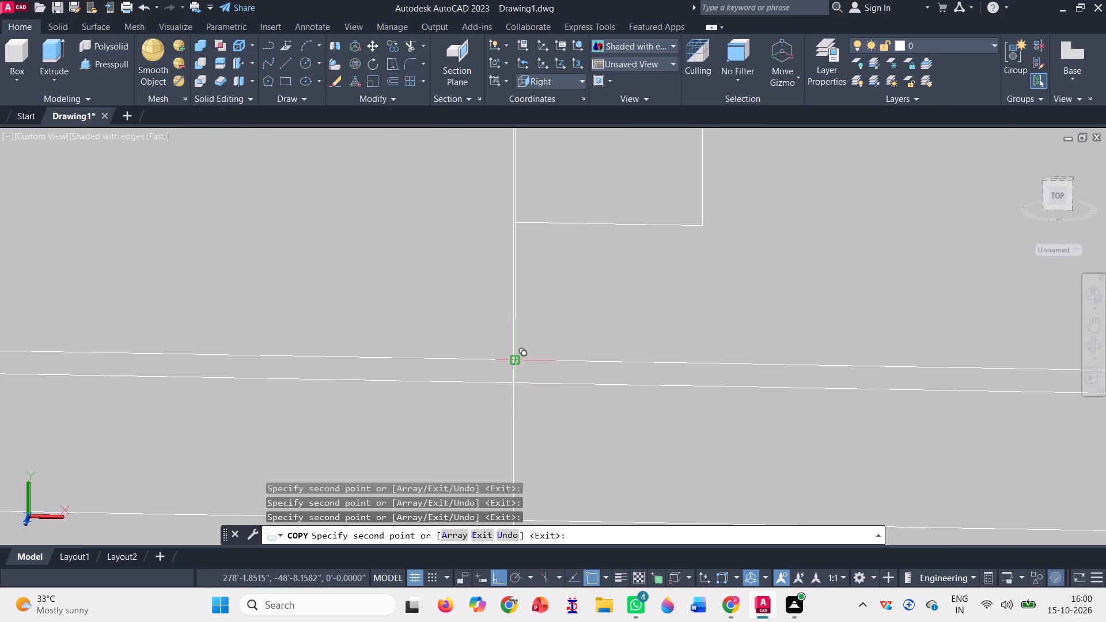
scroll(527, 347, down, 3)
scroll(536, 283, down, 1)
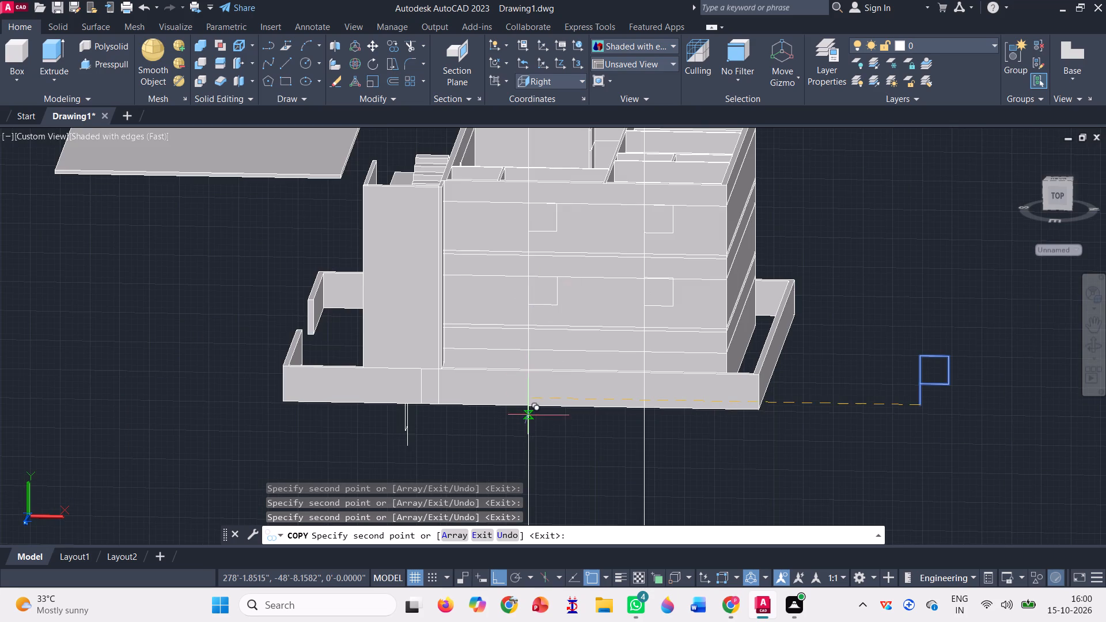
scroll(529, 394, up, 3)
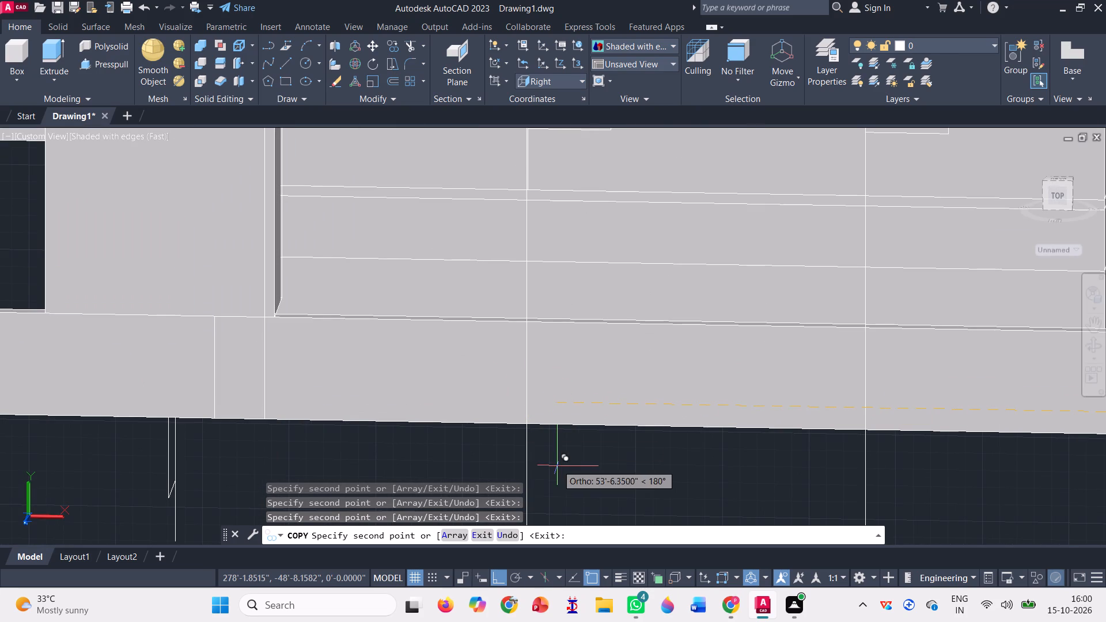
key(Escape)
Copy the window outline by its square's upper corner next to the 7' line onto the ground storey's upper wall line at both construction lines.
scroll(487, 372, down, 1)
scroll(537, 386, down, 1)
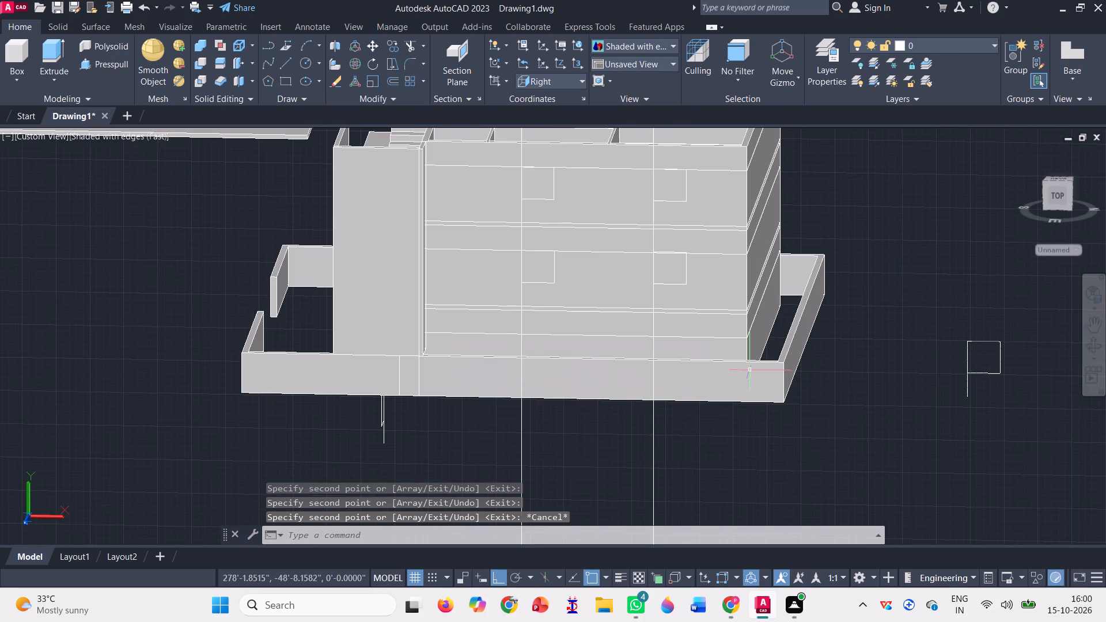
click(391, 49)
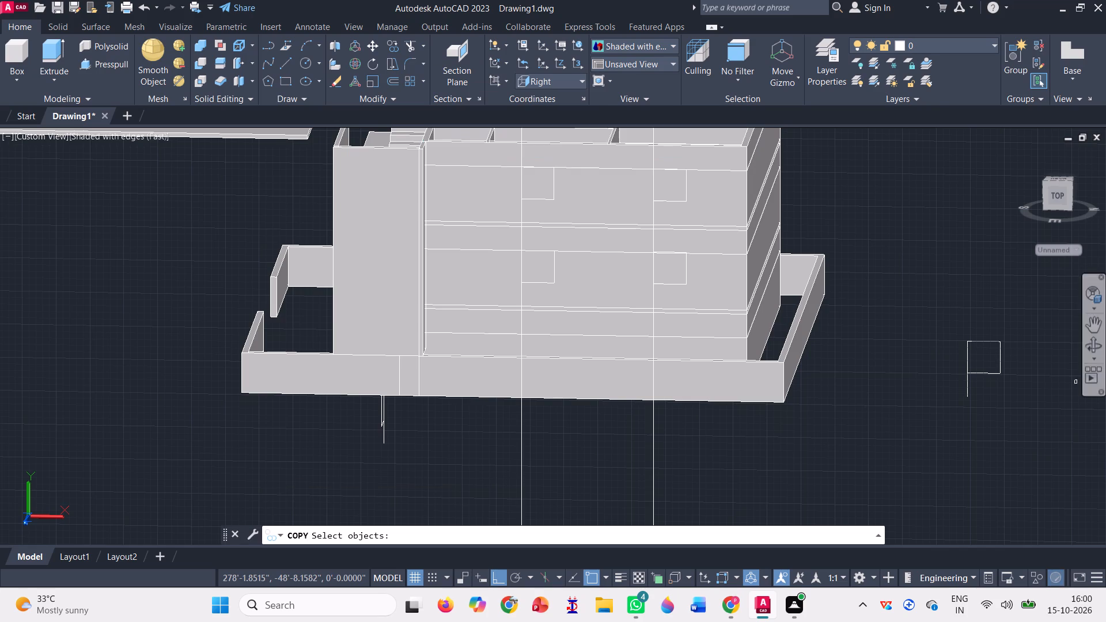
click(1019, 408)
click(915, 332)
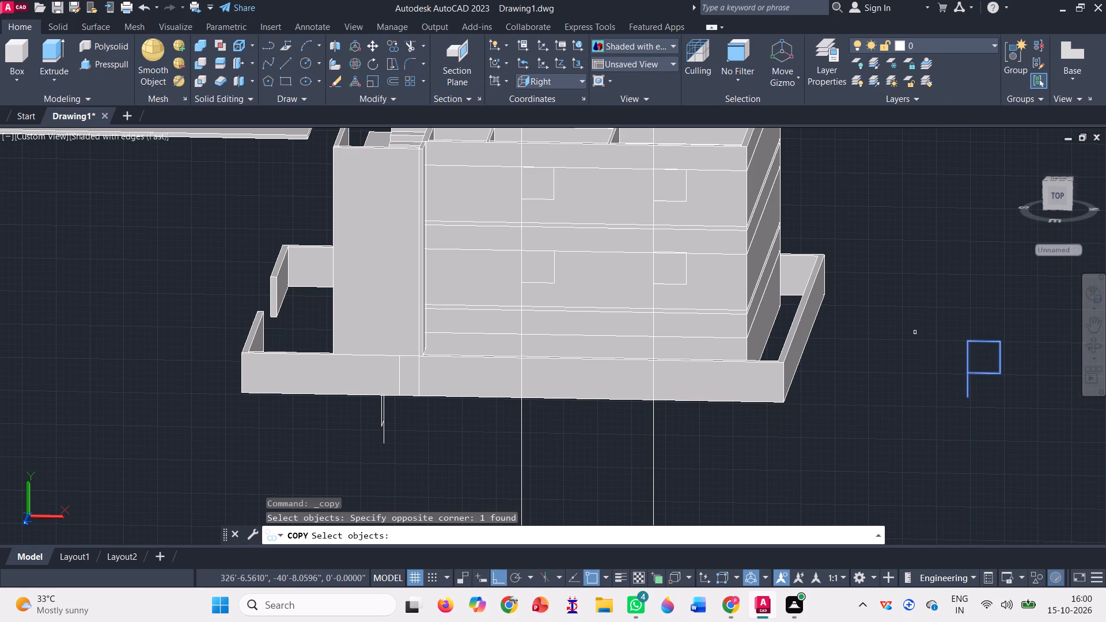
key(space)
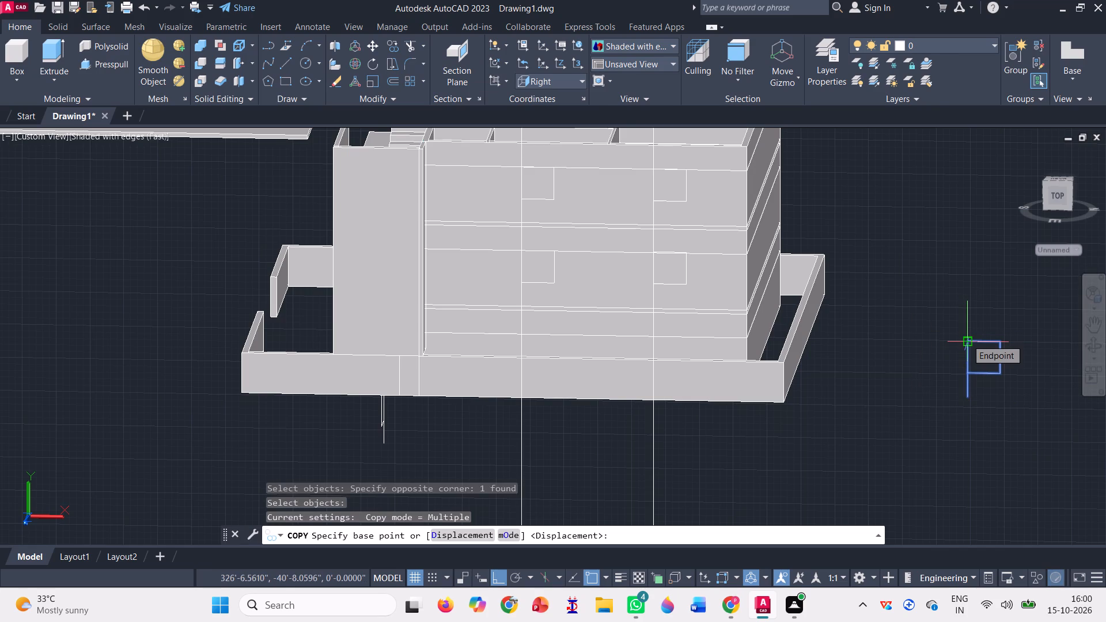
click(967, 339)
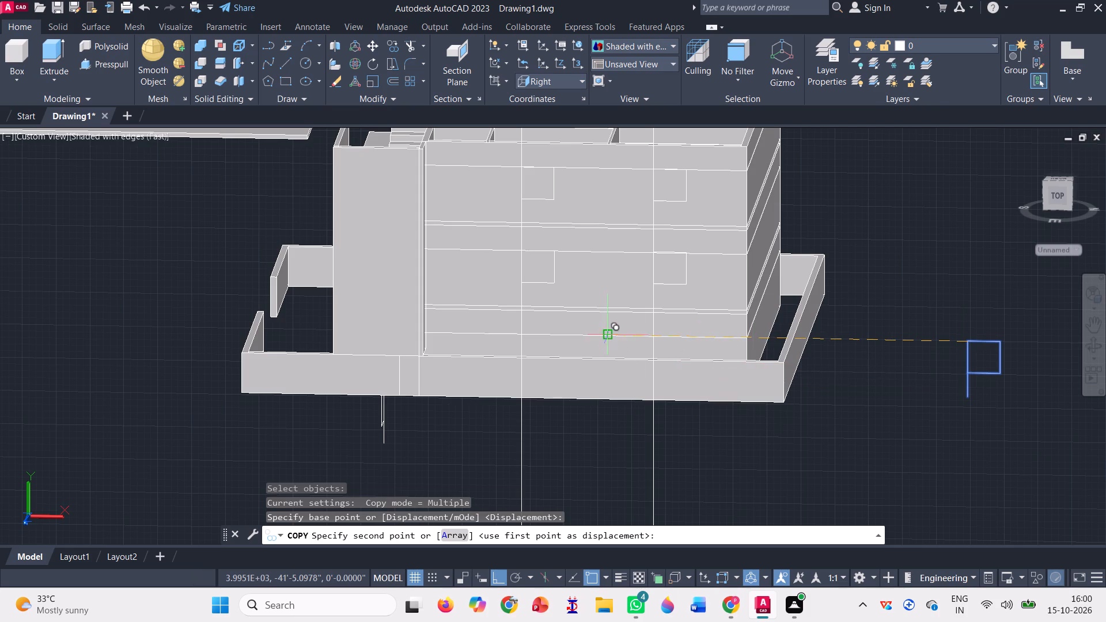
scroll(604, 337, up, 3)
scroll(717, 352, up, 2)
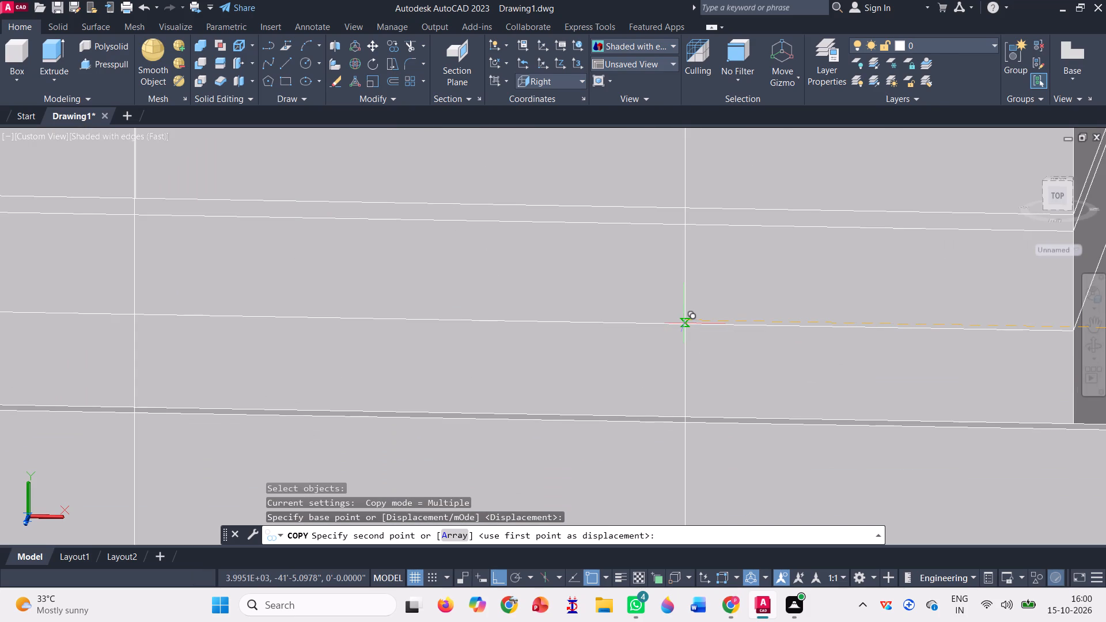
scroll(684, 323, up, 3)
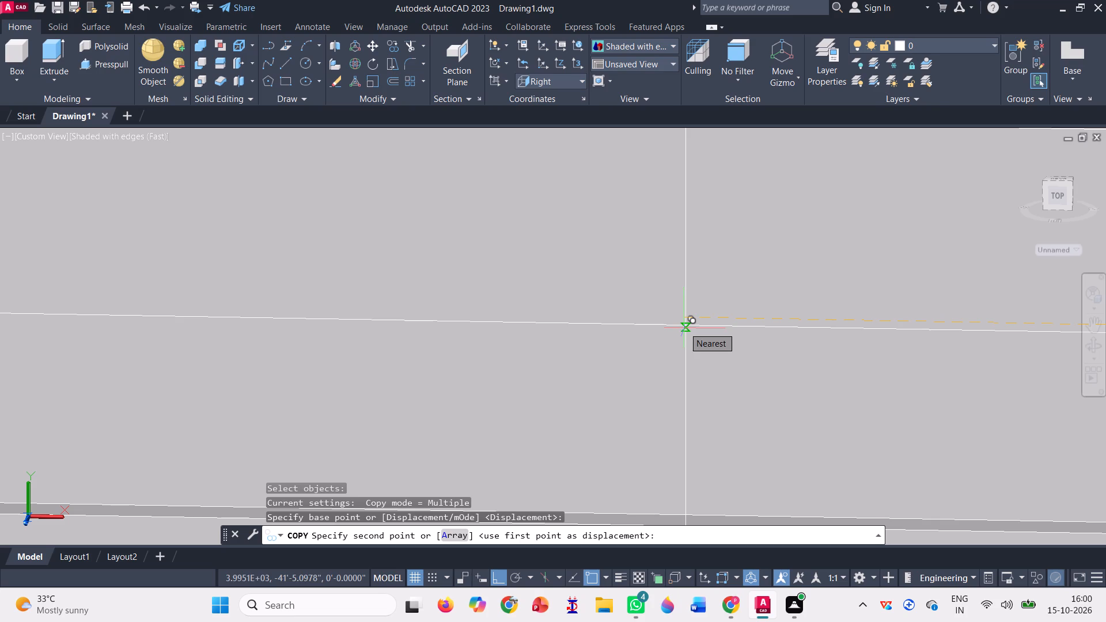
click(684, 327)
scroll(767, 261, down, 2)
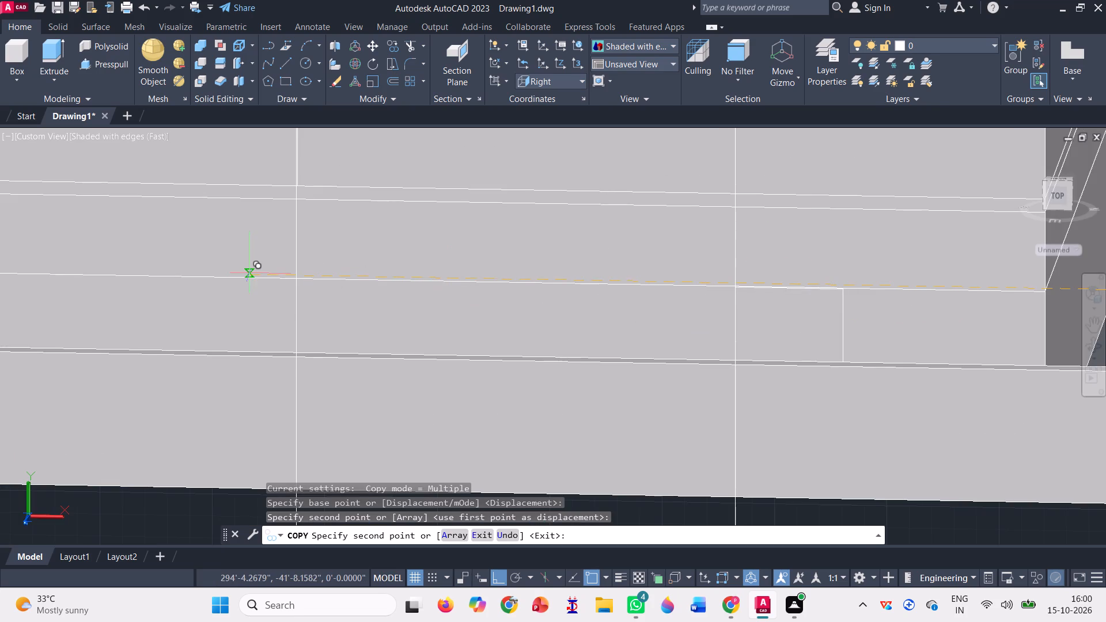
scroll(249, 272, up, 3)
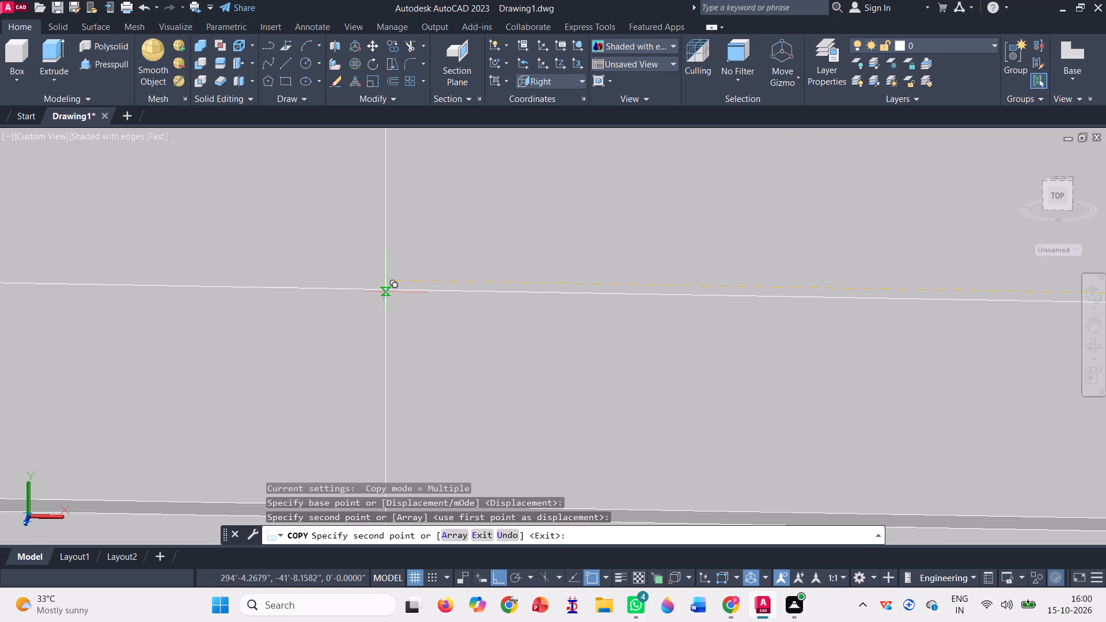
click(386, 289)
scroll(441, 276, down, 6)
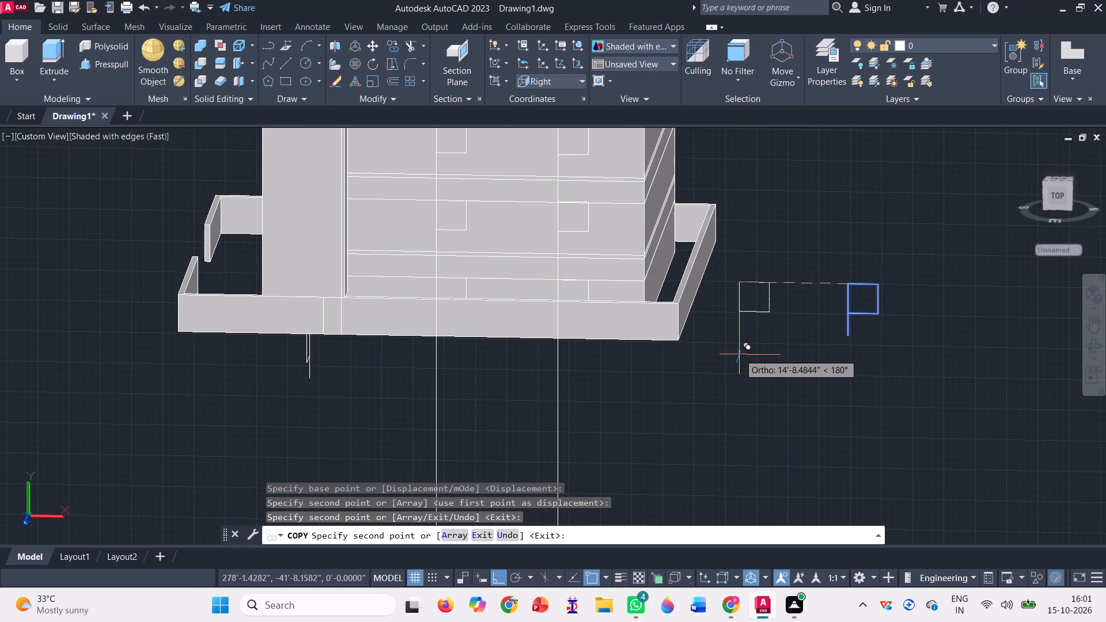
key(Escape)
Presspull the two top-storey window squares on the staircase-side facade inward through the wall to cut the openings.
scroll(865, 344, down, 1)
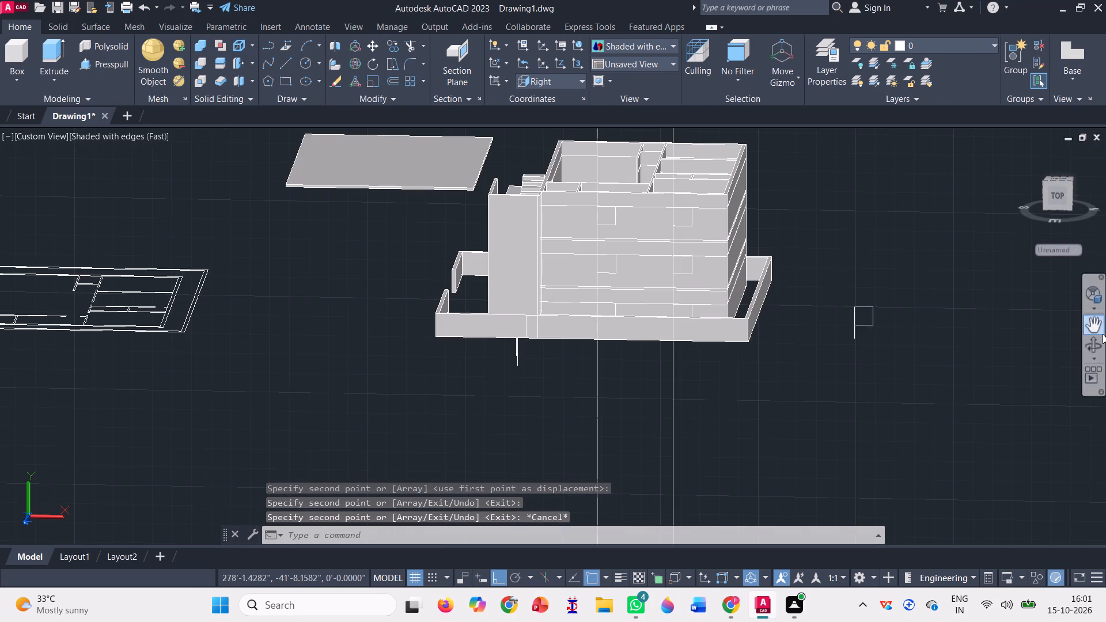
click(1096, 342)
drag(725, 380, 691, 410)
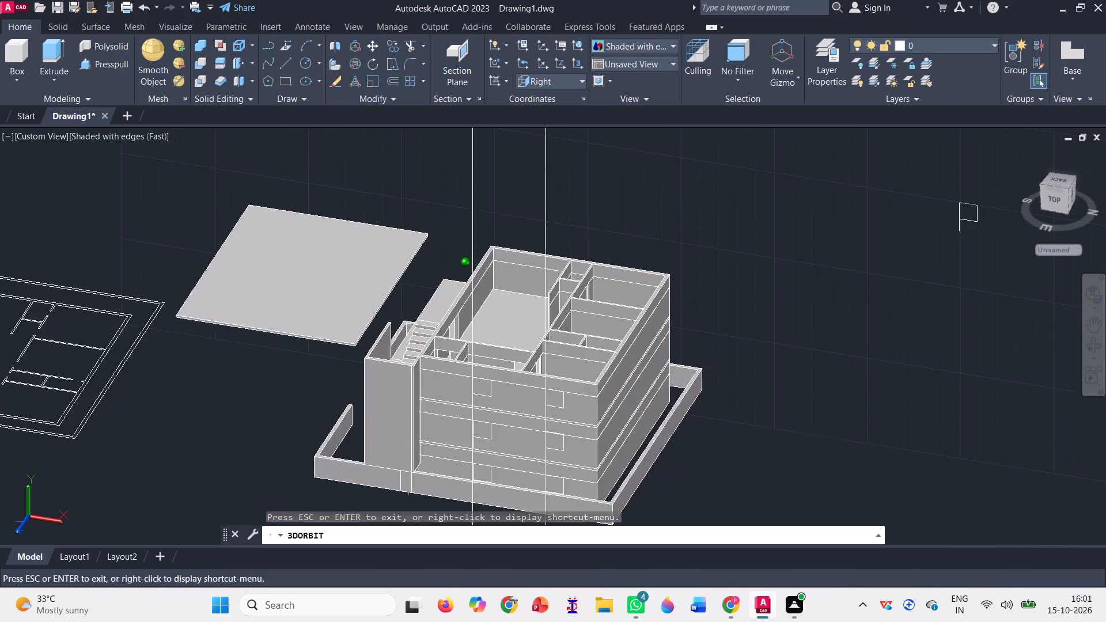
drag(691, 410, 666, 404)
scroll(212, 421, up, 2)
key(Escape)
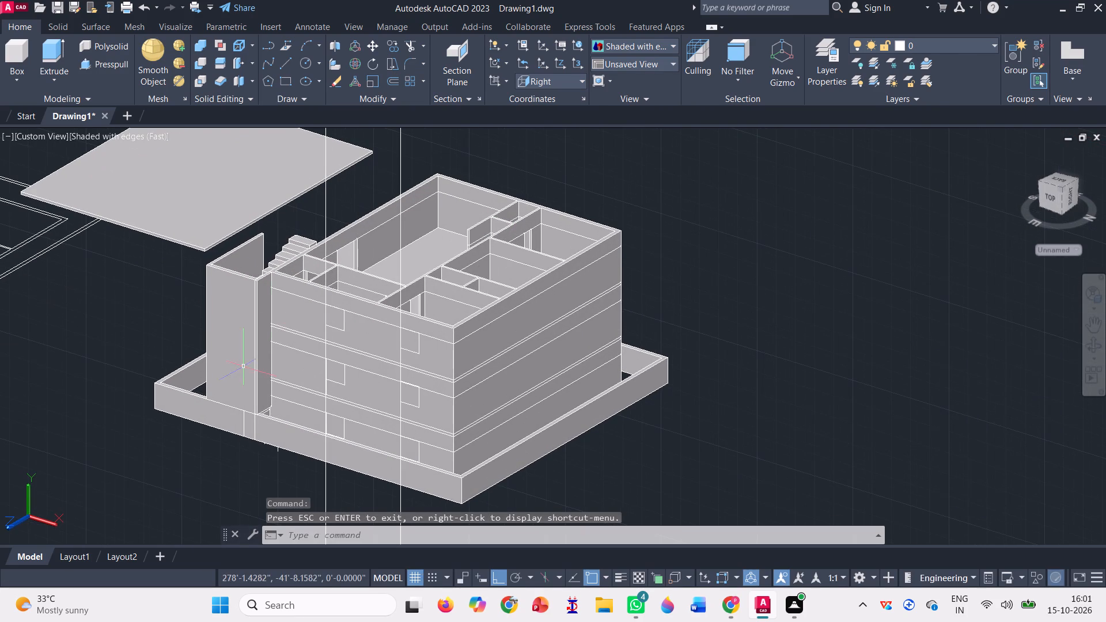
click(117, 59)
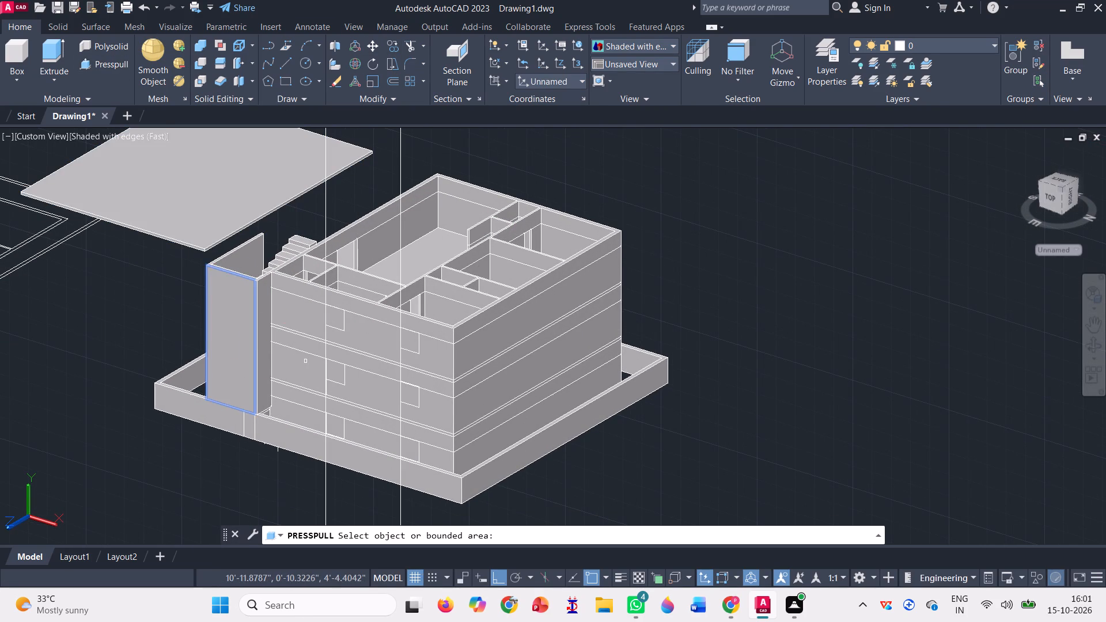
scroll(305, 361, up, 3)
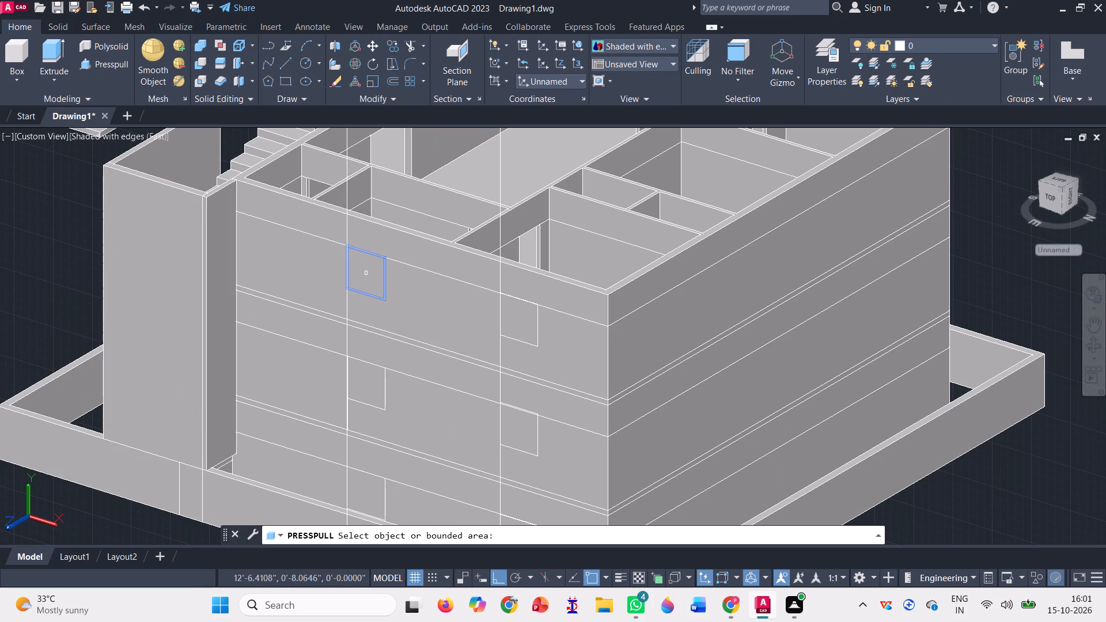
click(366, 270)
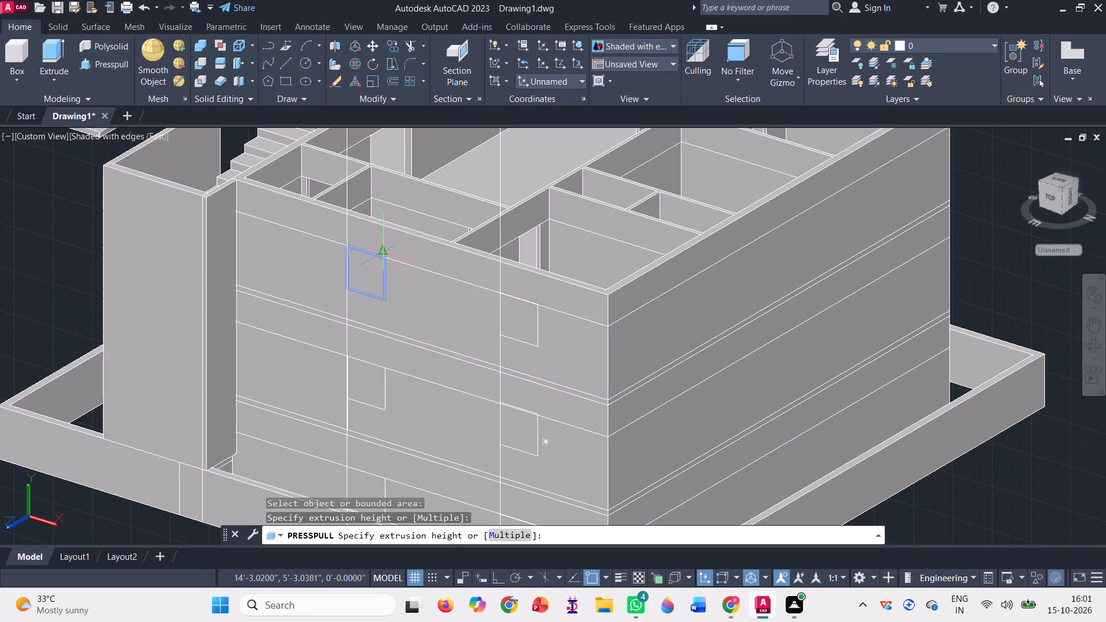
click(378, 252)
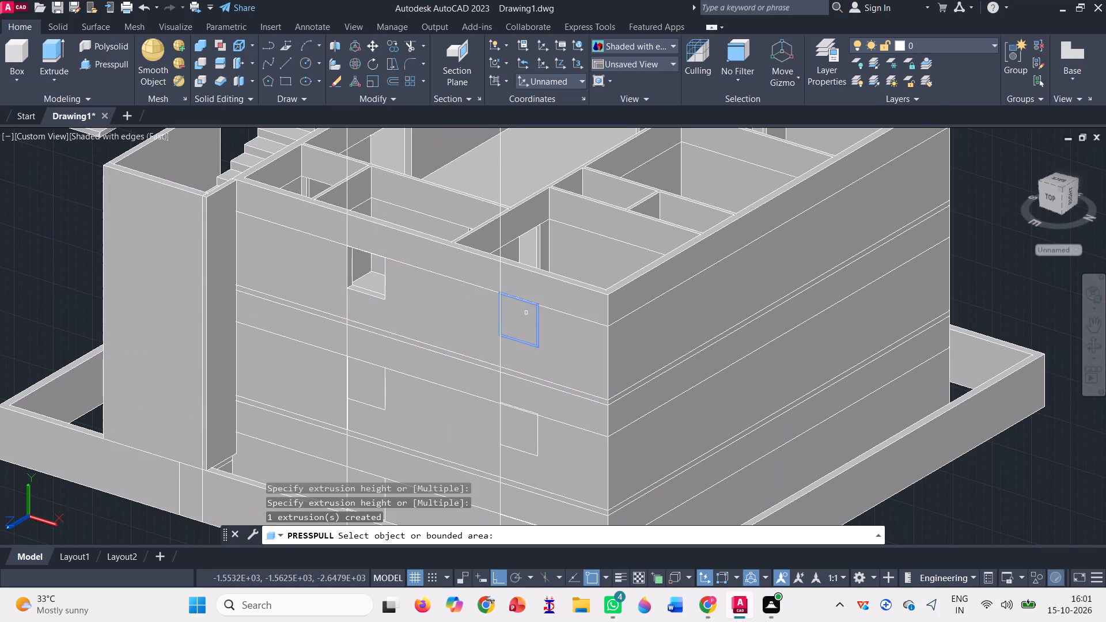
click(524, 310)
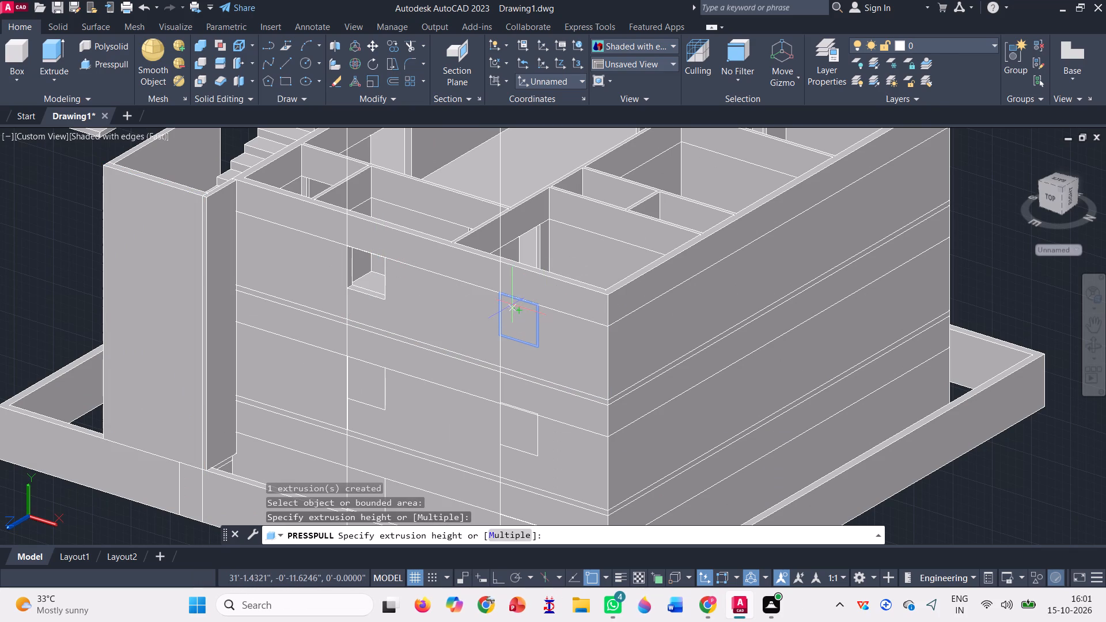
click(526, 293)
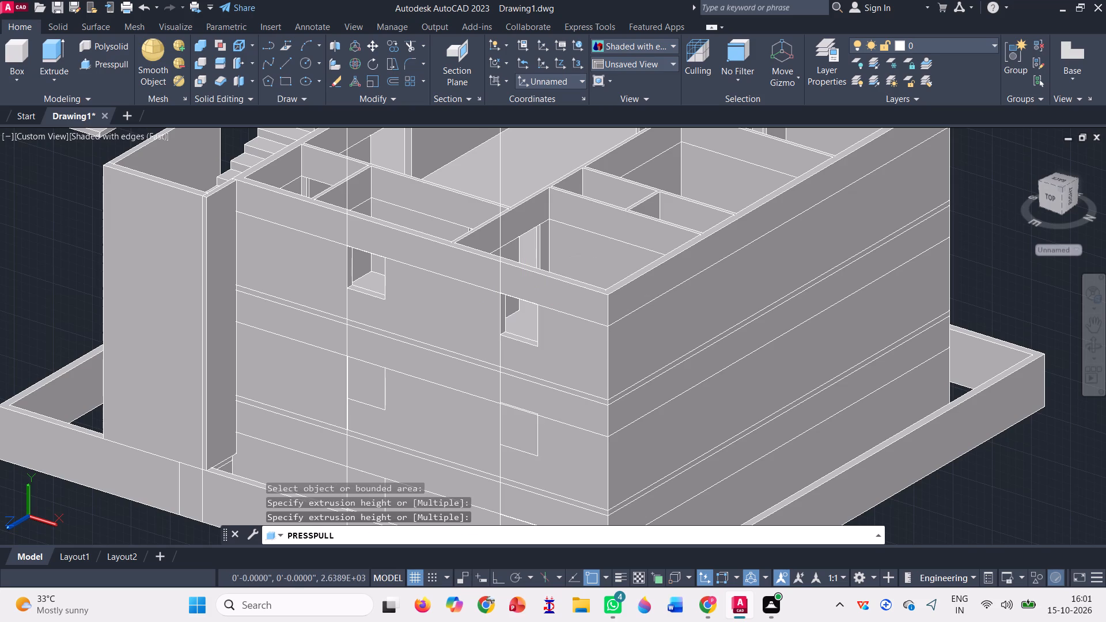
Presspull the two middle-storey window squares on the staircase-side facade inward through the wall to cut the openings.
click(514, 435)
click(535, 422)
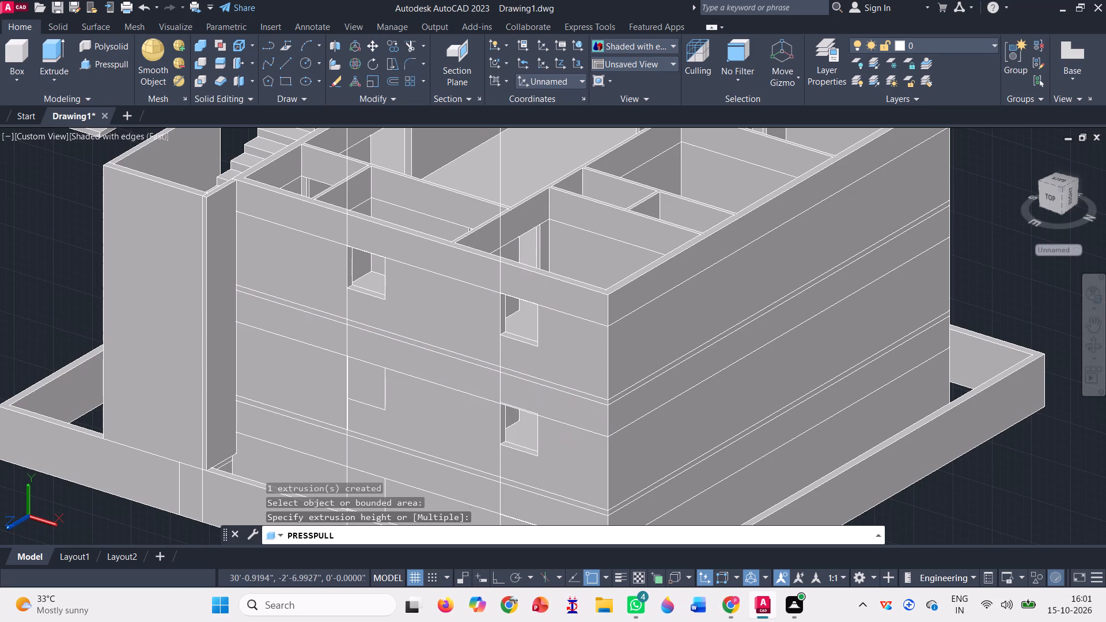
click(352, 378)
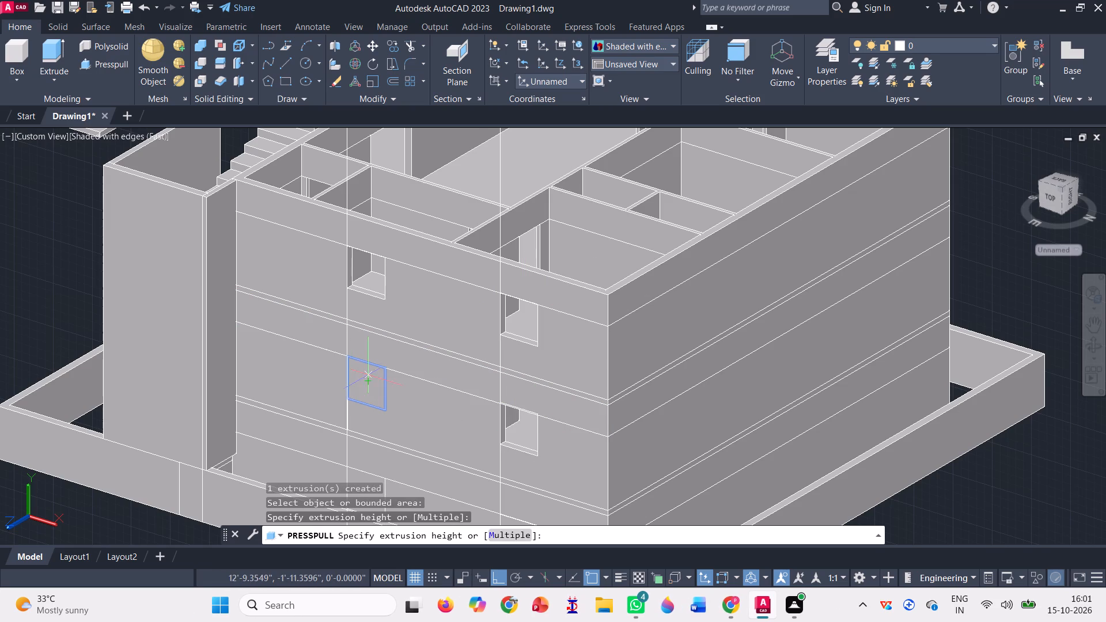
click(375, 368)
Presspull the two ground-storey window squares on the staircase-side facade inward through the wall to cut the openings.
scroll(389, 374, down, 1)
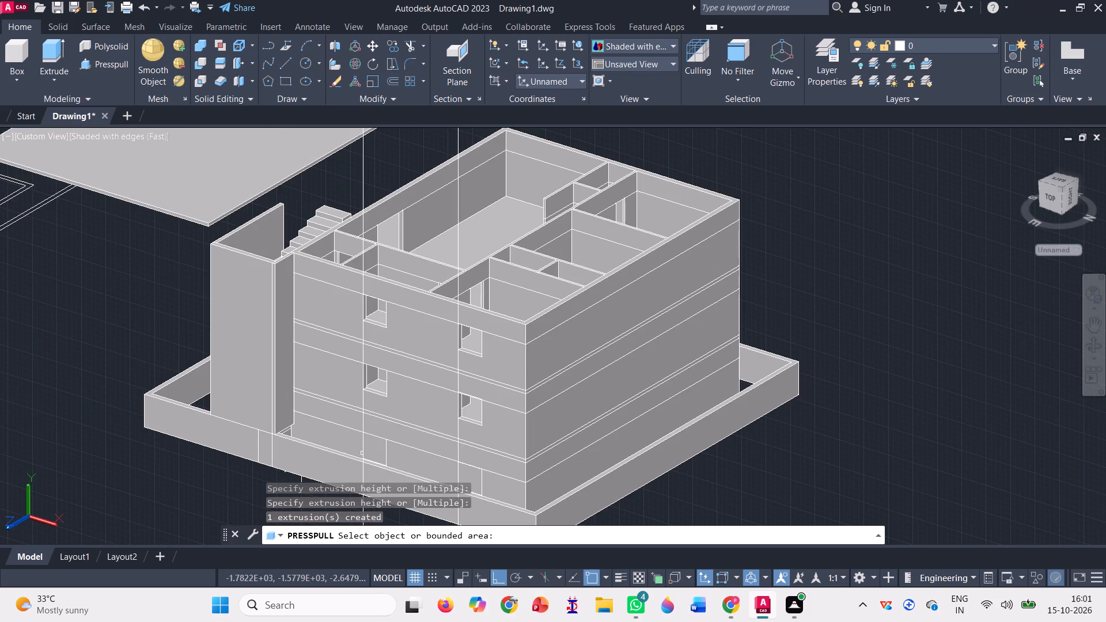
scroll(362, 455, up, 2)
click(377, 444)
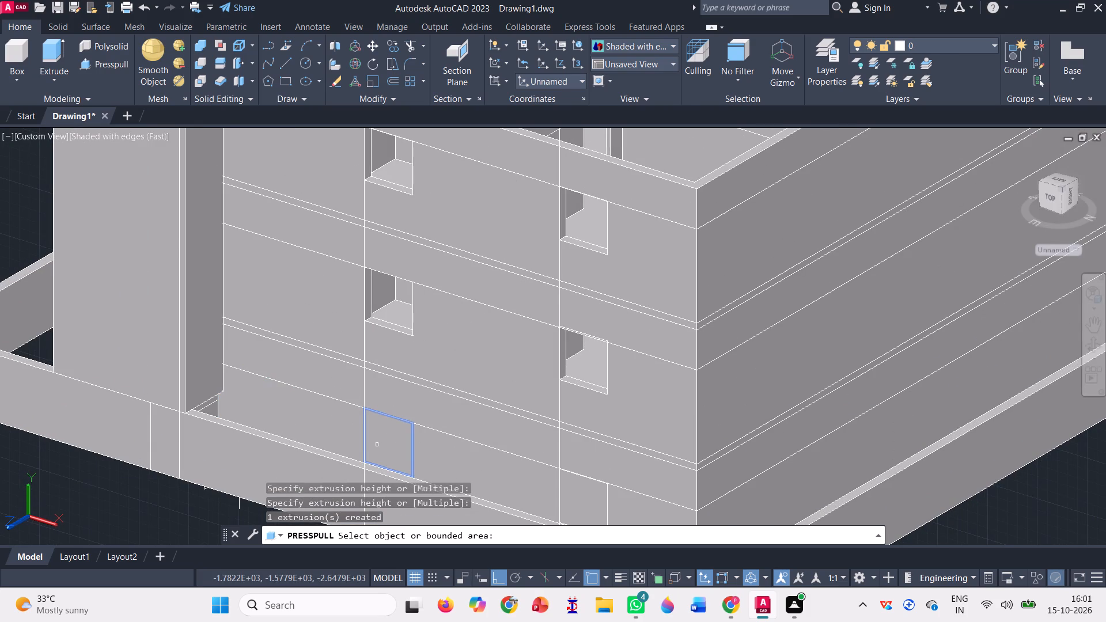
click(402, 440)
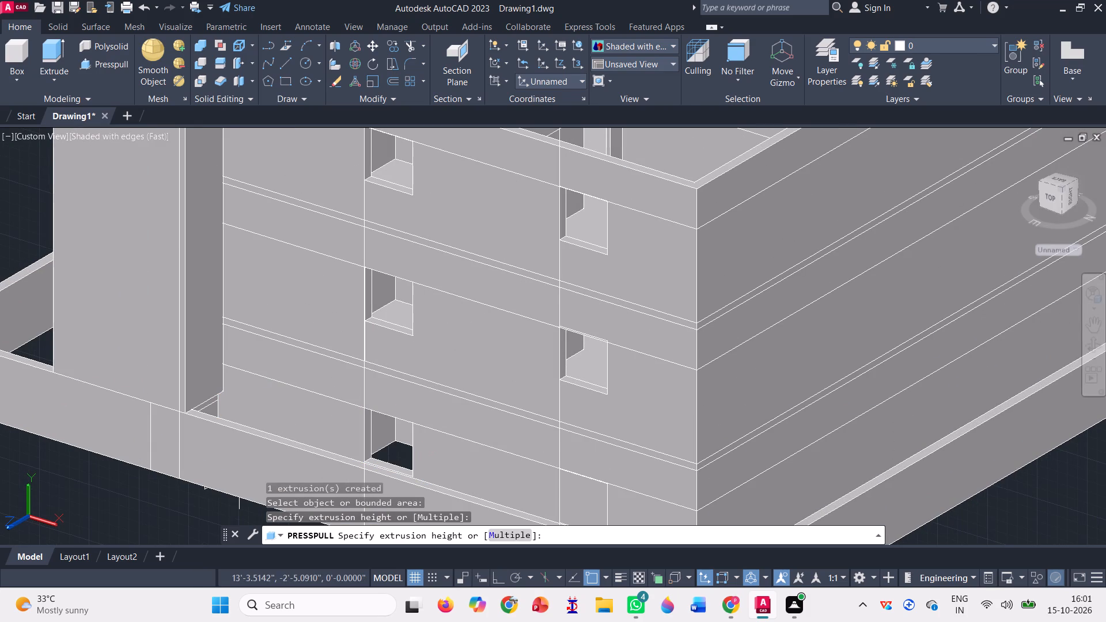
scroll(545, 469, down, 1)
scroll(582, 509, up, 2)
click(546, 491)
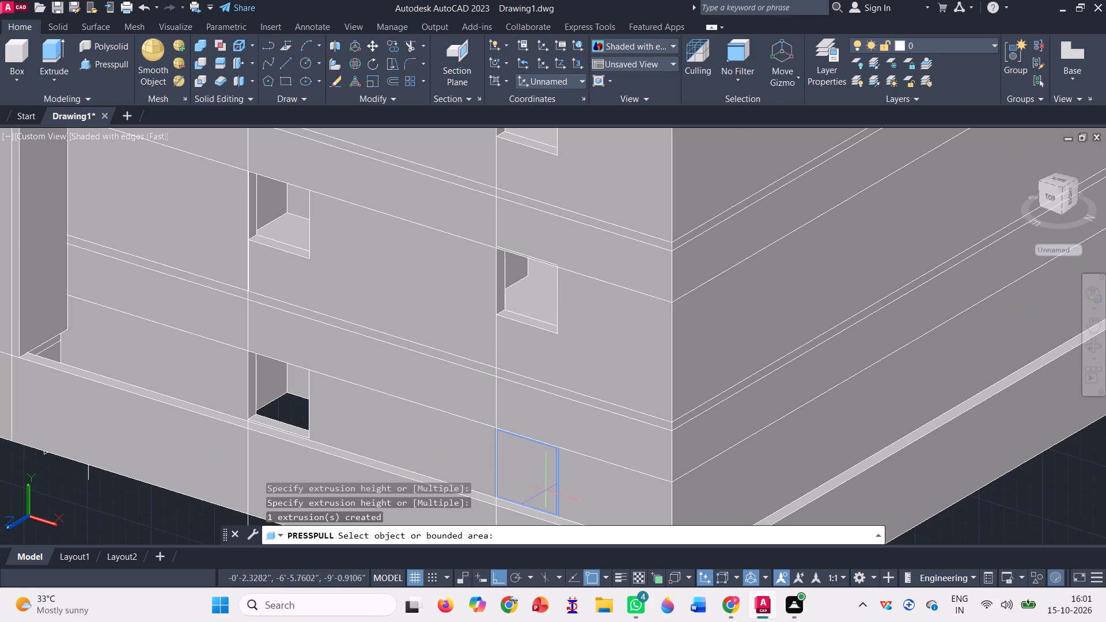
click(568, 472)
scroll(508, 457, down, 2)
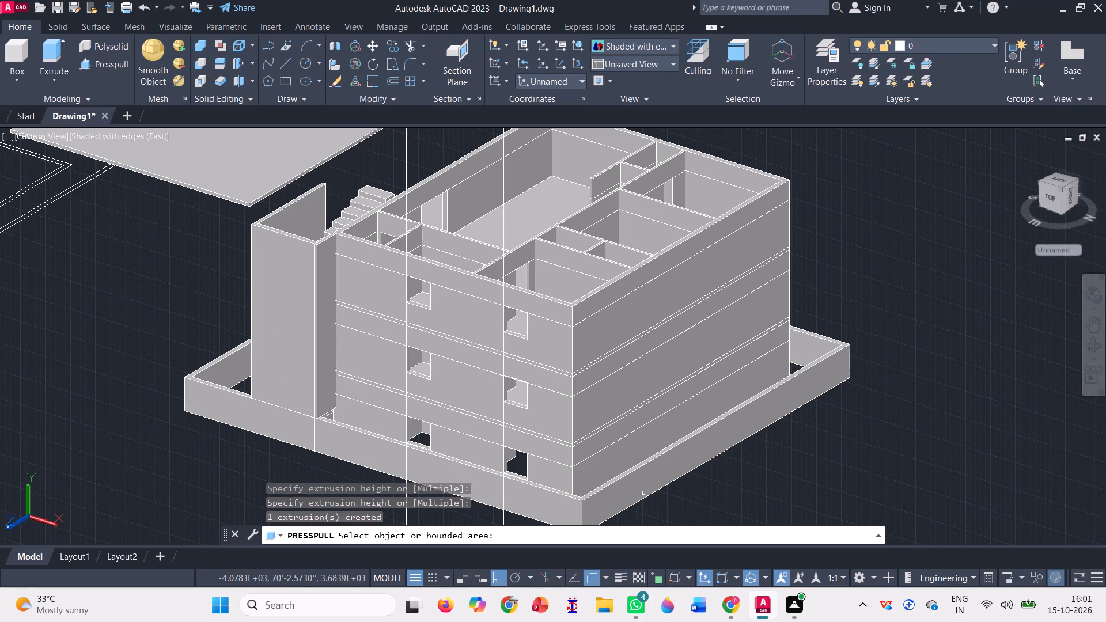
key(Escape)
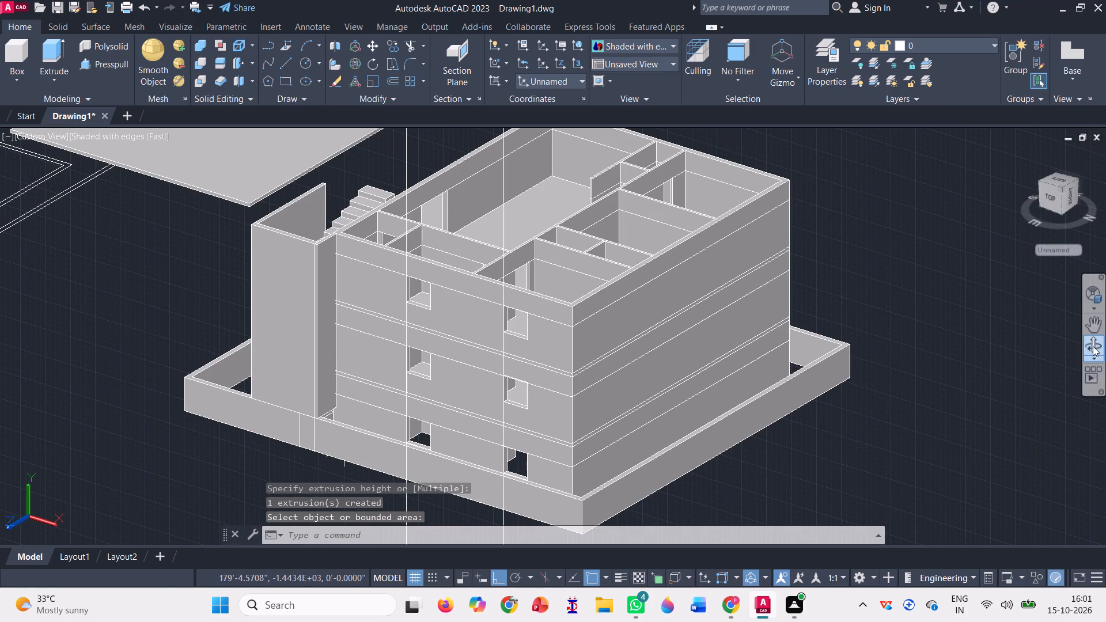
Examine the house from several sides, checking the cut window openings and the facades that have no windows.
click(1092, 344)
drag(838, 464, 880, 423)
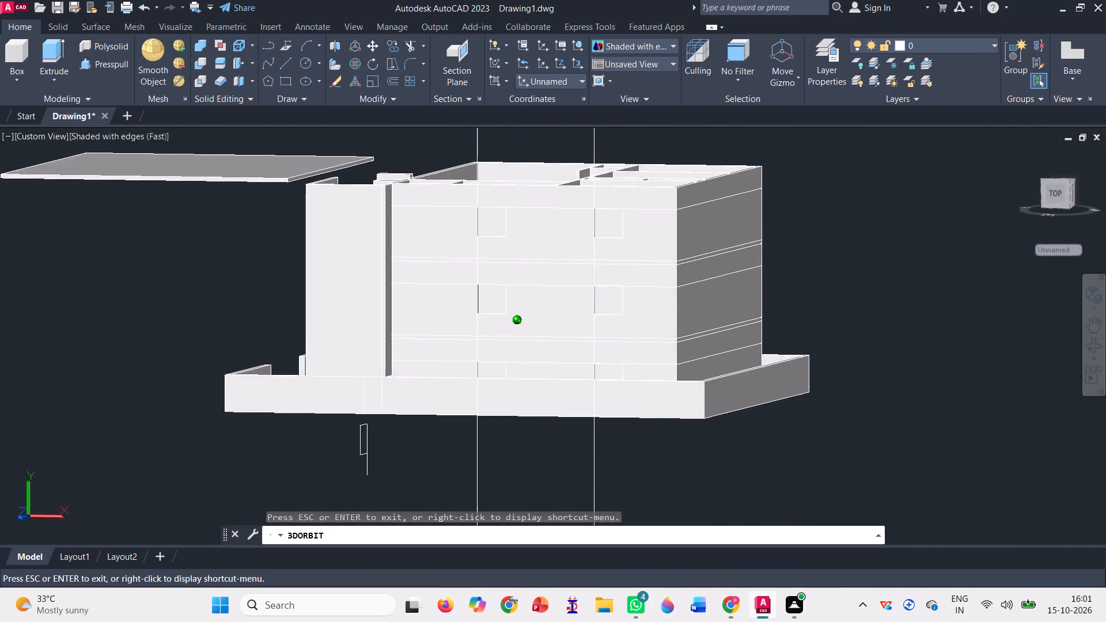
drag(880, 423, 622, 471)
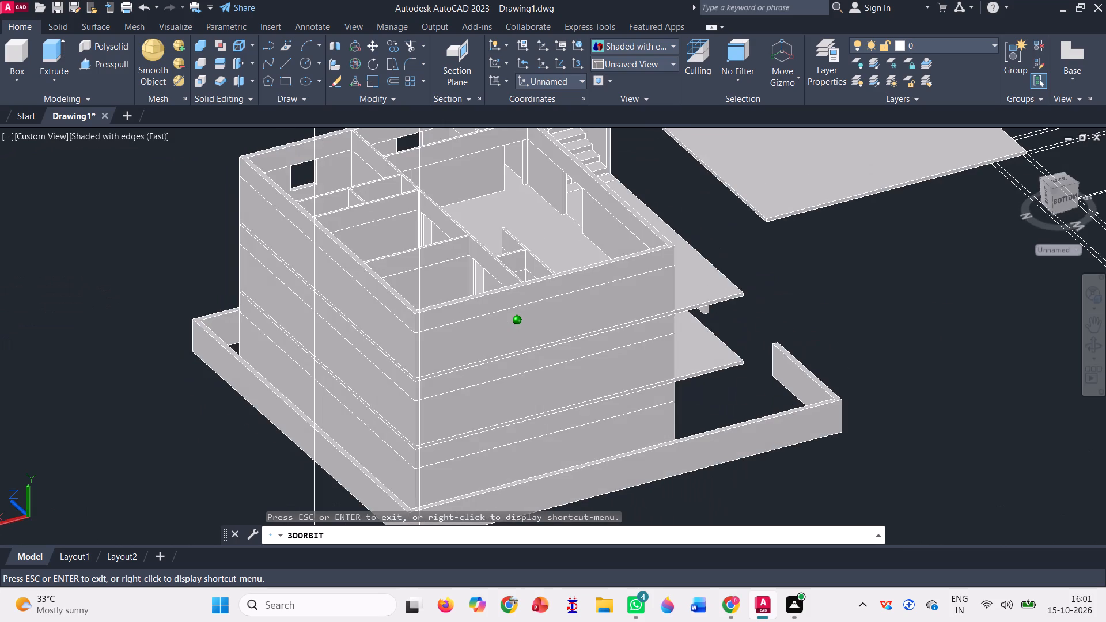
drag(622, 471, 568, 445)
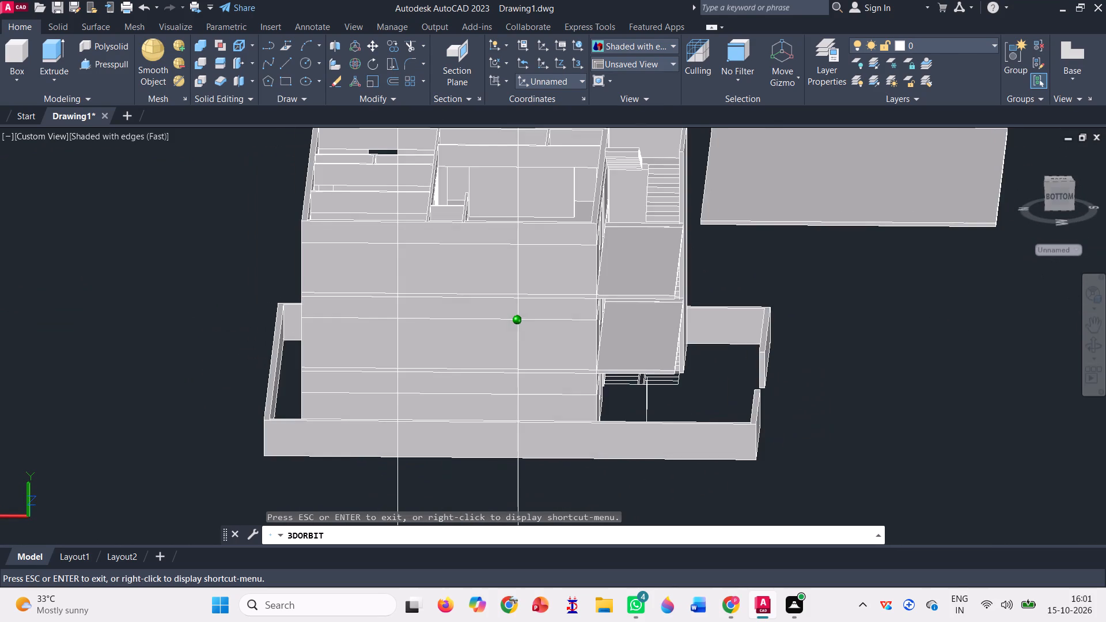
drag(568, 445, 660, 429)
key(Escape)
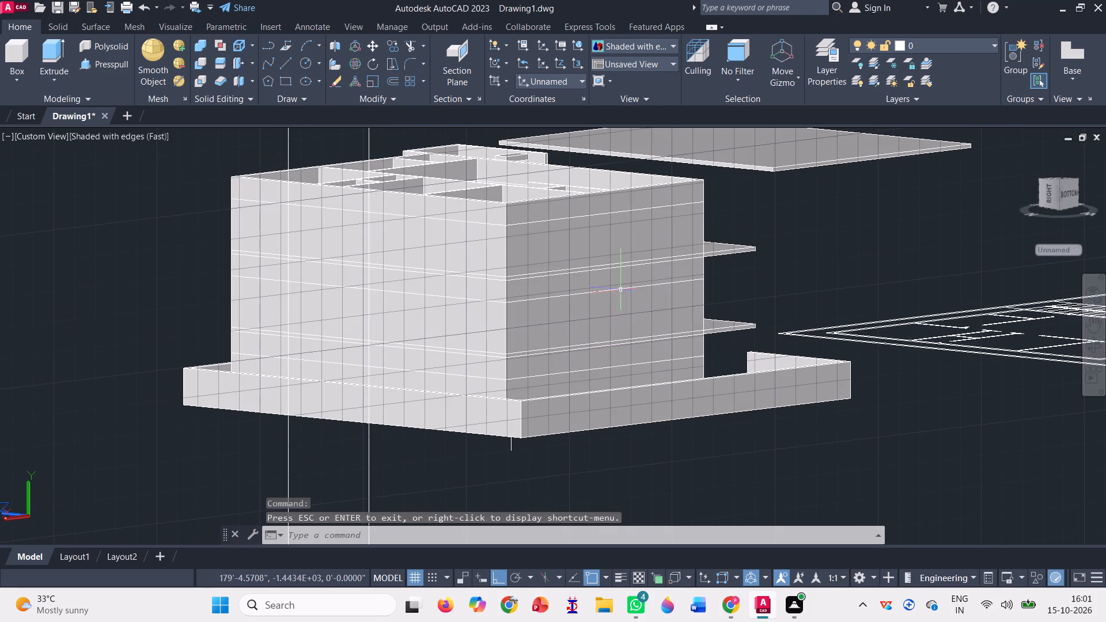
click(1092, 338)
drag(817, 494, 815, 517)
drag(782, 290, 789, 311)
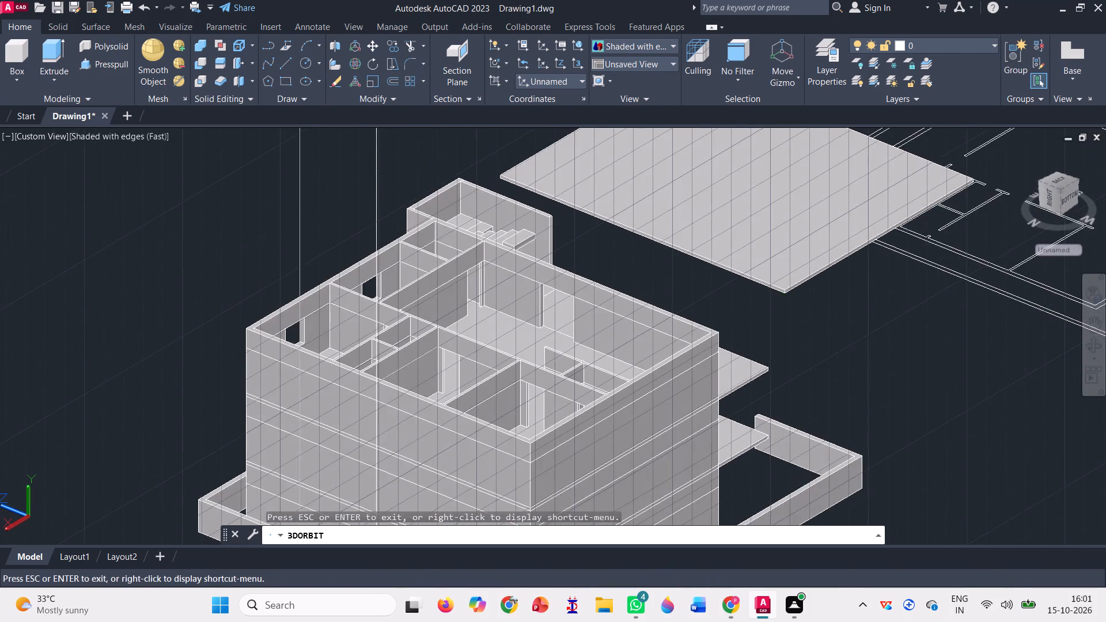
scroll(689, 259, down, 7)
scroll(696, 446, up, 2)
key(Escape)
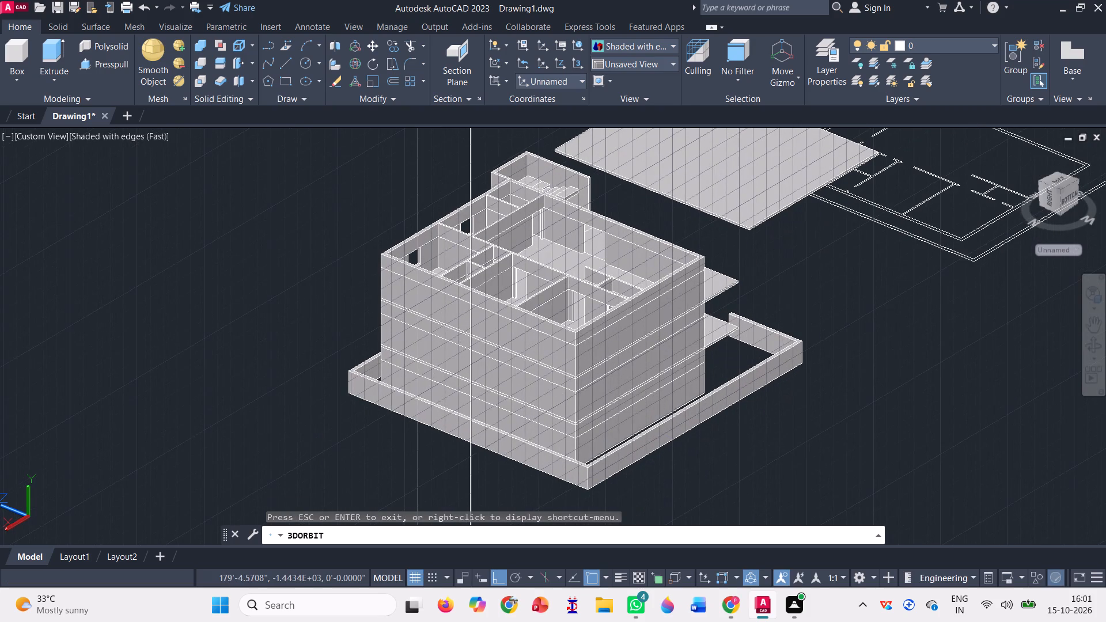
click(98, 67)
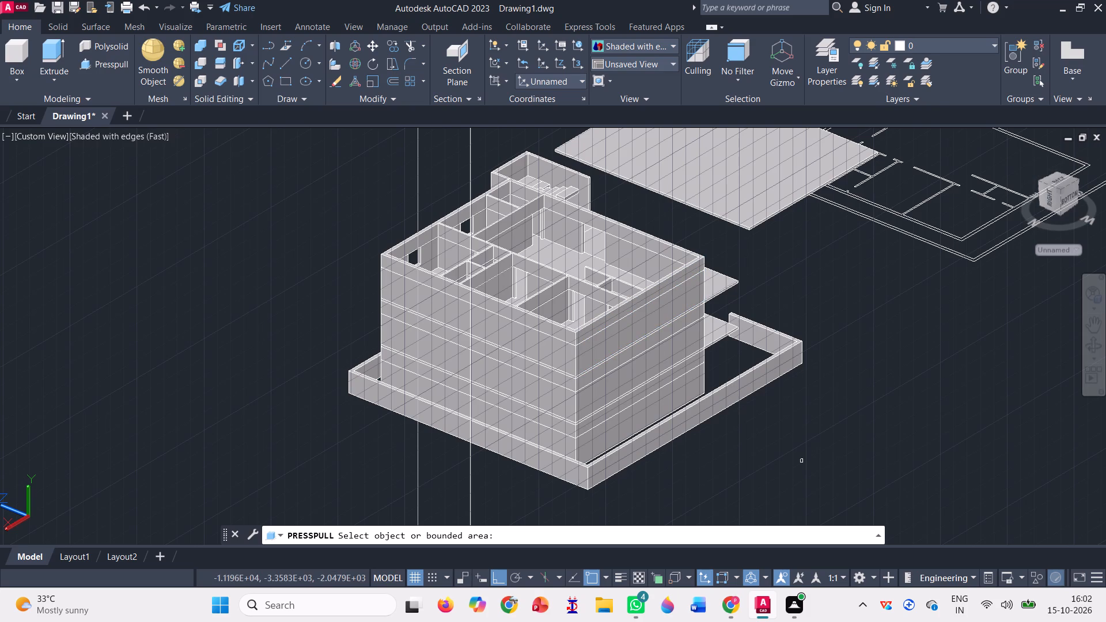
key(Escape)
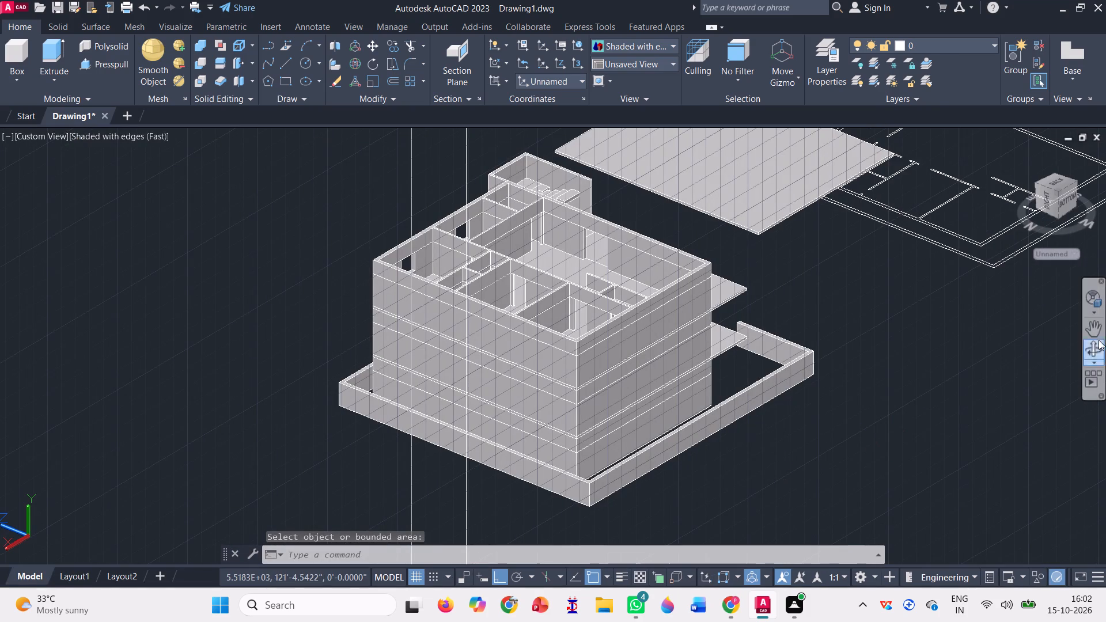
click(1096, 351)
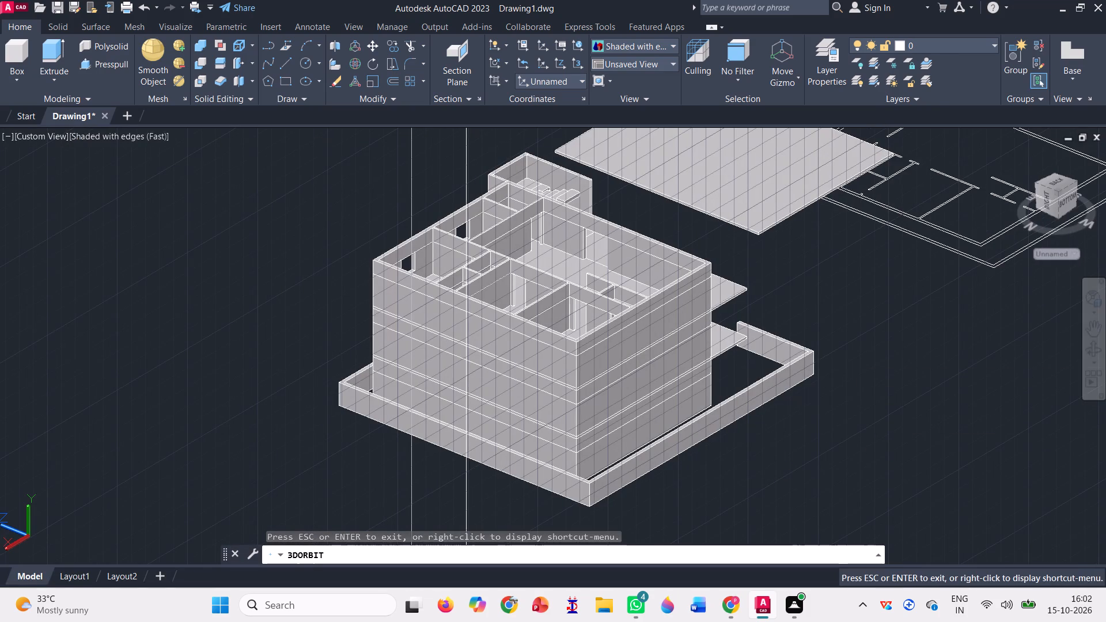
key(Escape)
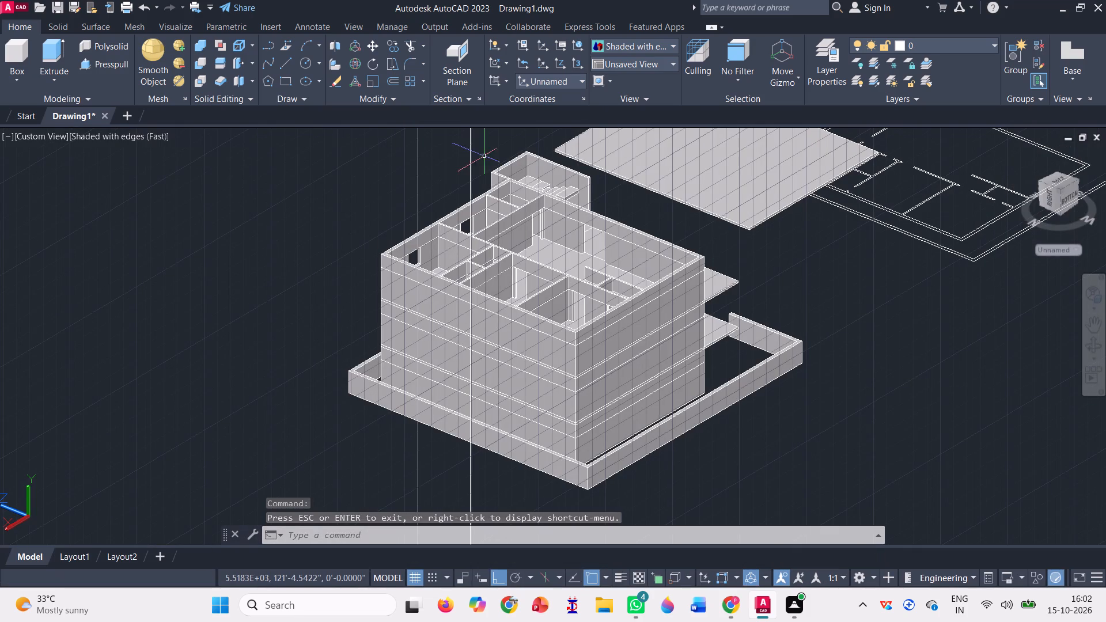
Delete the two tall vertical construction lines that run past the window openings.
click(470, 162)
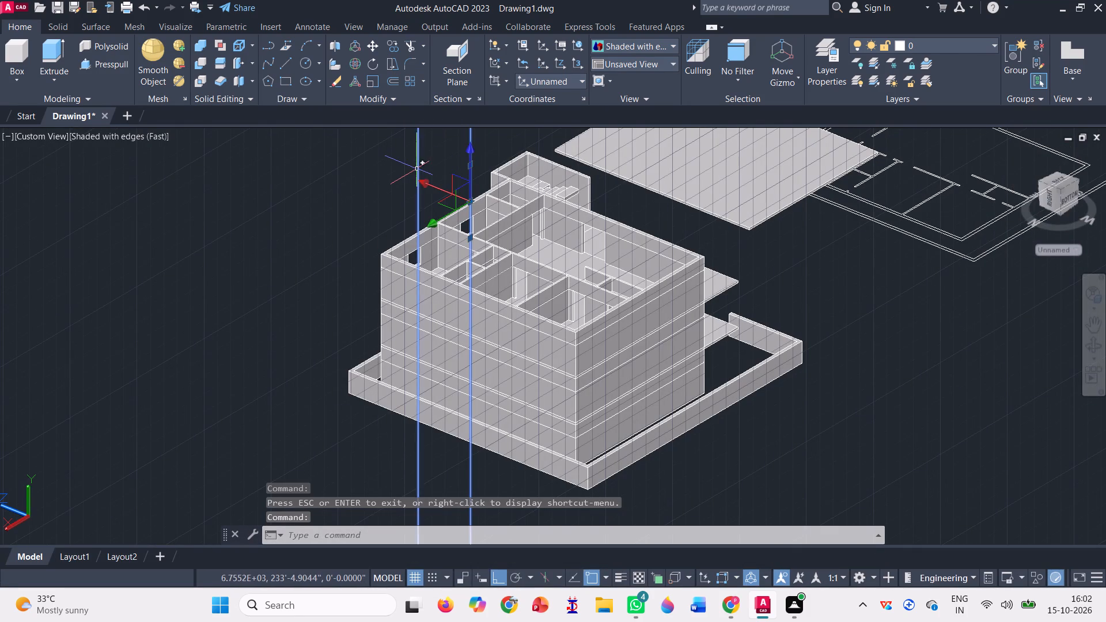
click(416, 168)
key(Delete)
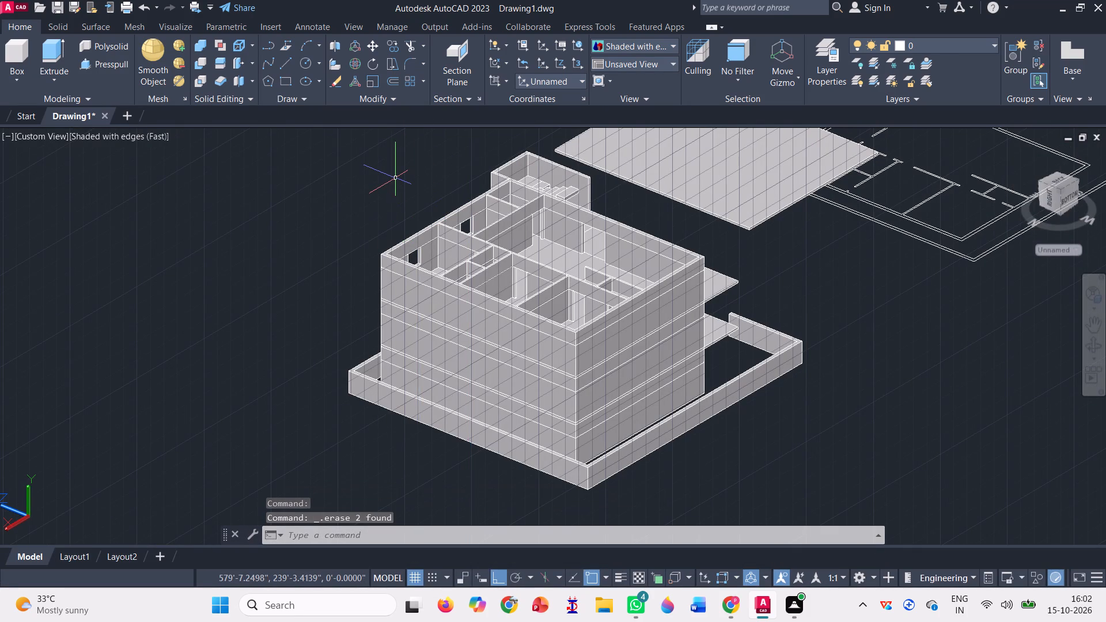
Examine the staircase-side facade again, checking its three storeys of windows and any remaining guide lines.
click(1094, 340)
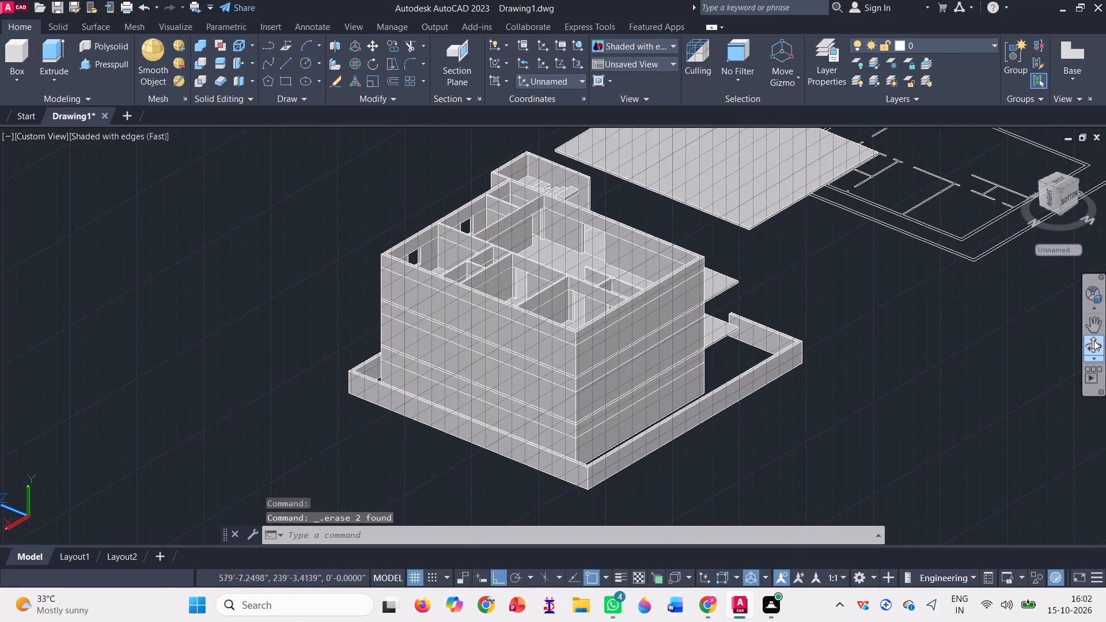
drag(208, 451, 440, 428)
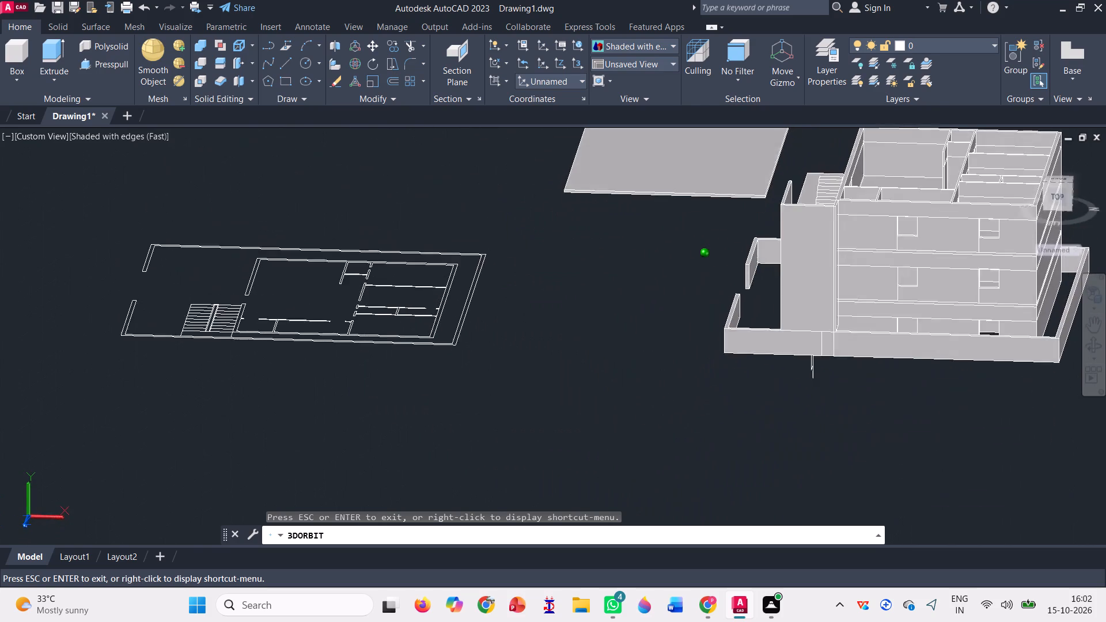
drag(440, 428, 449, 423)
scroll(248, 452, down, 3)
drag(775, 415, 786, 404)
scroll(894, 204, up, 5)
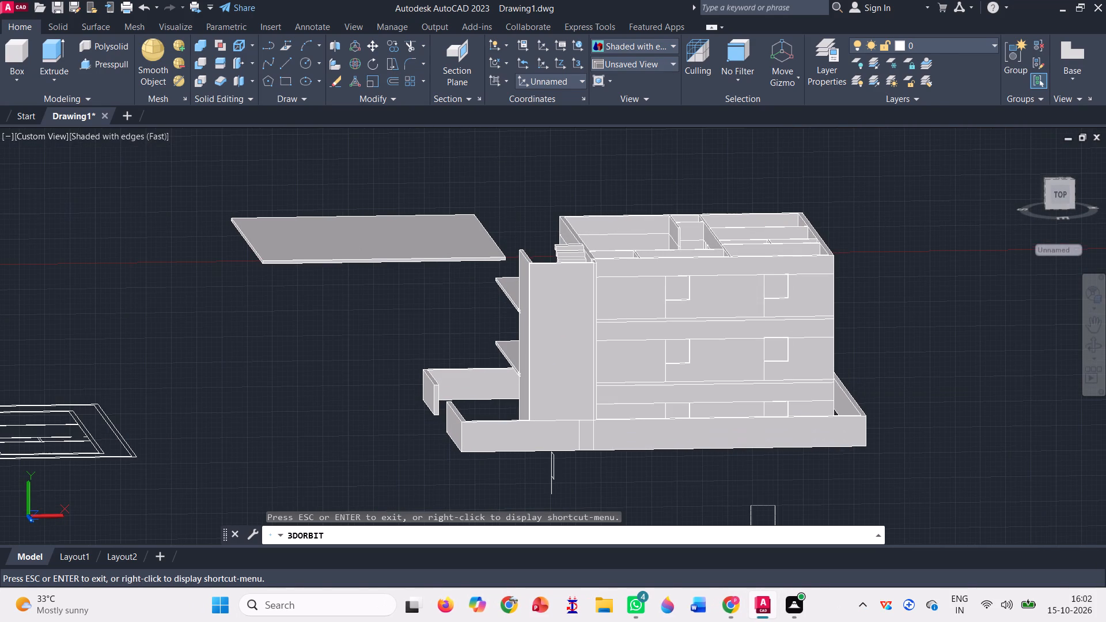
key(Escape)
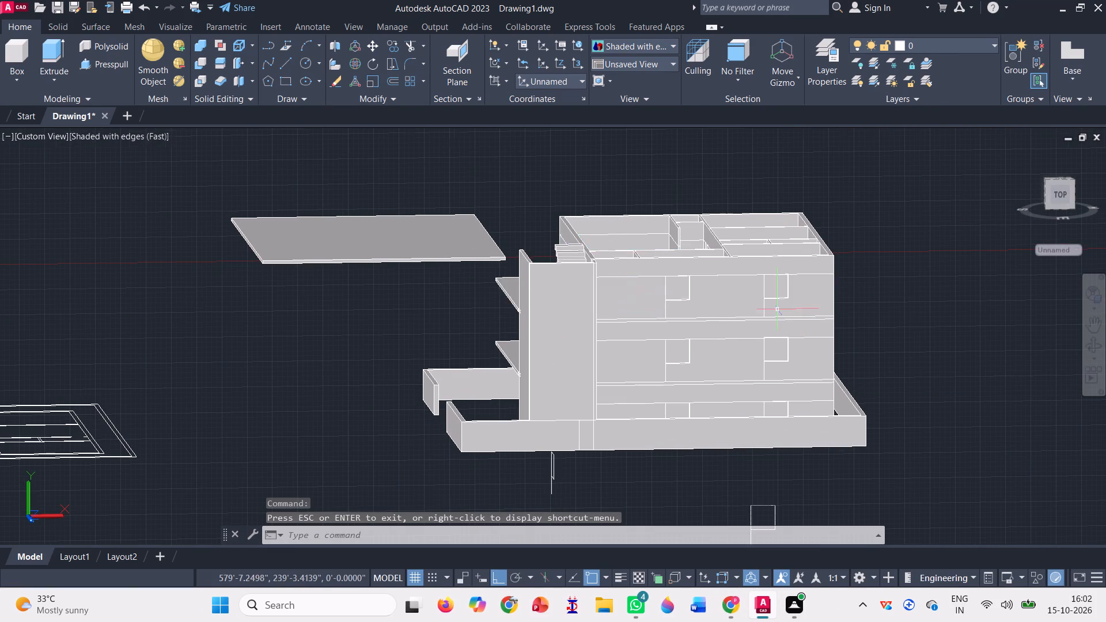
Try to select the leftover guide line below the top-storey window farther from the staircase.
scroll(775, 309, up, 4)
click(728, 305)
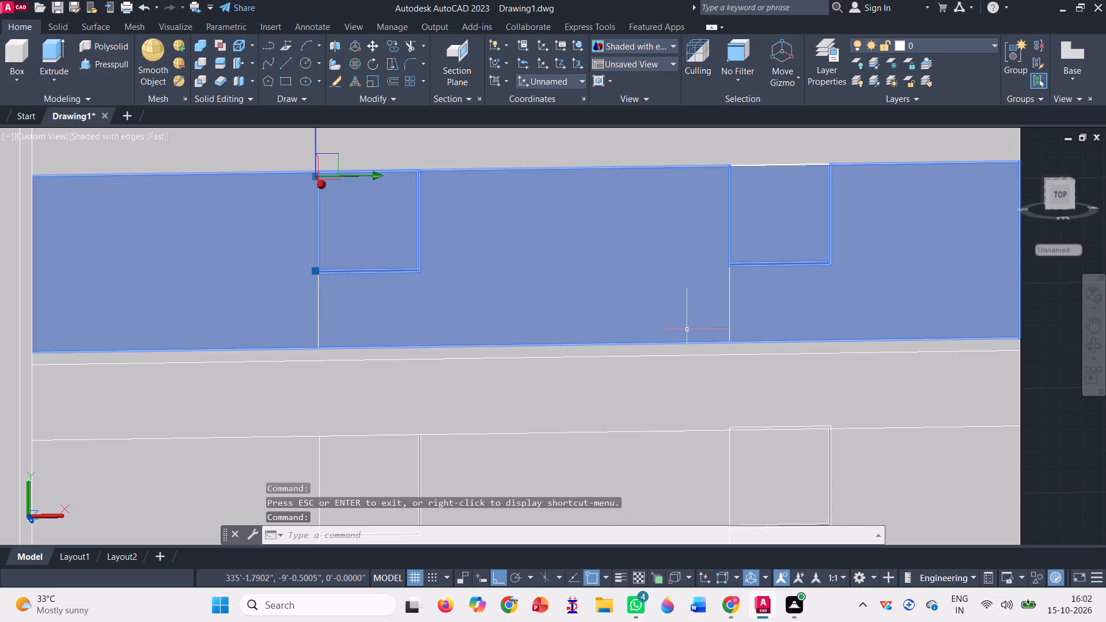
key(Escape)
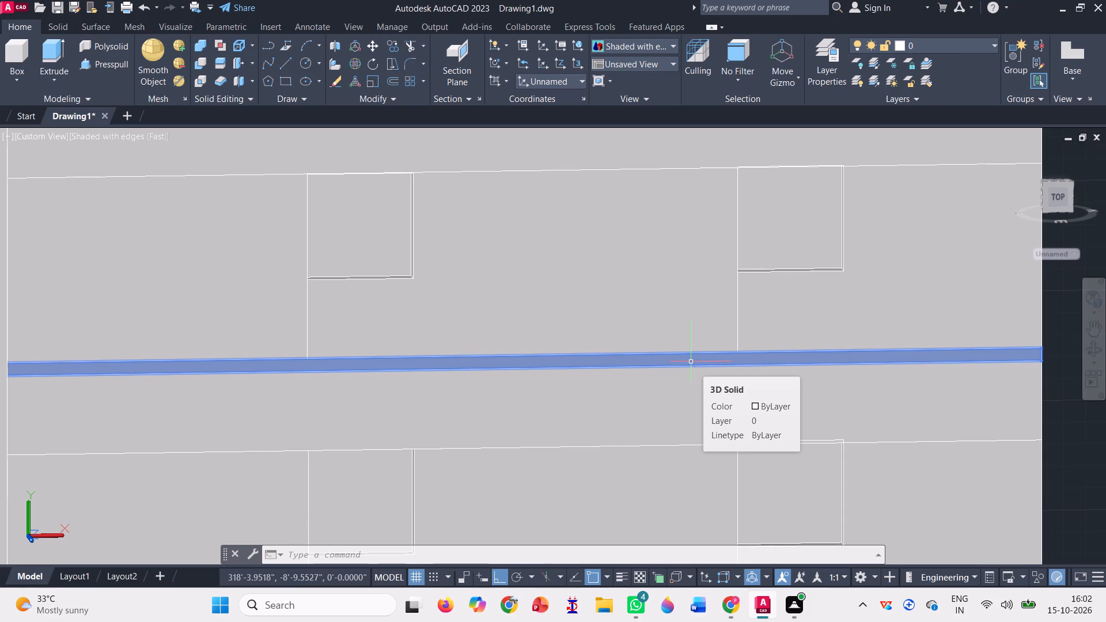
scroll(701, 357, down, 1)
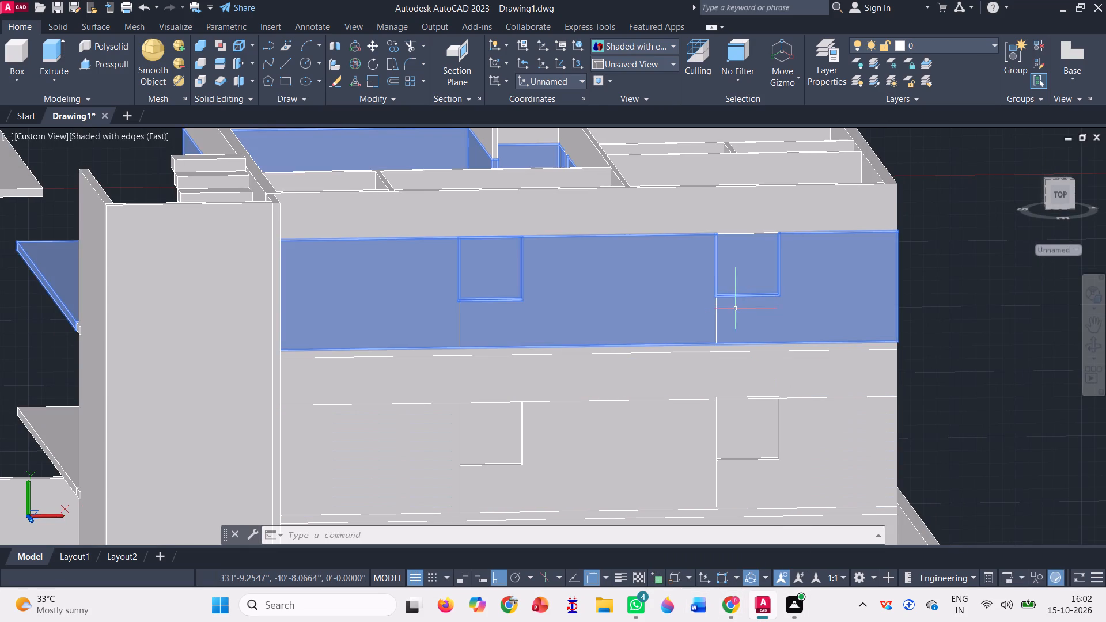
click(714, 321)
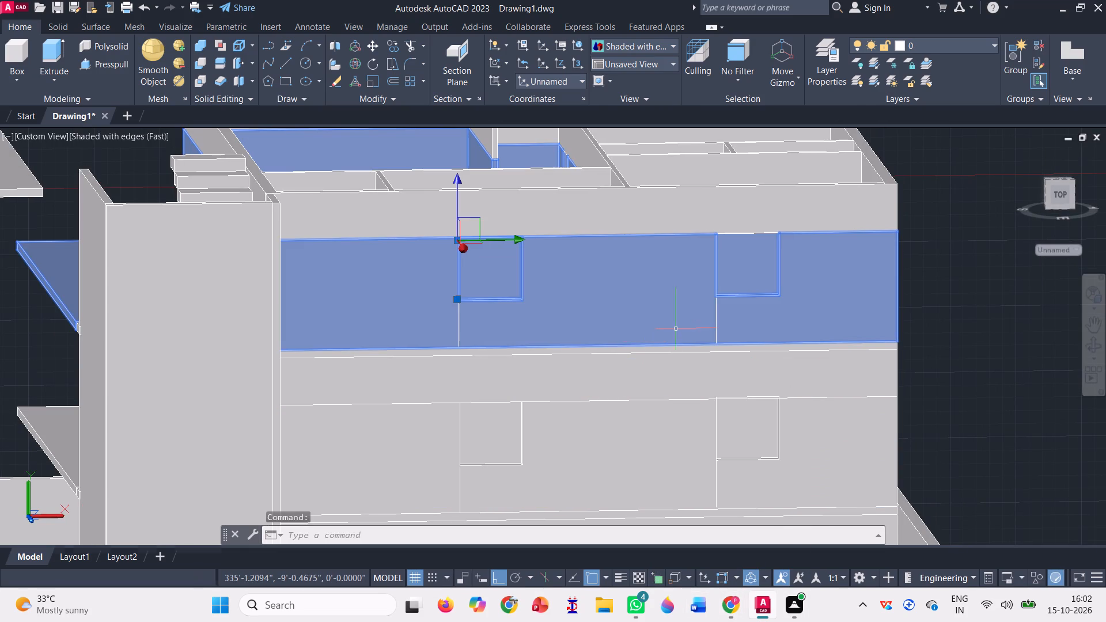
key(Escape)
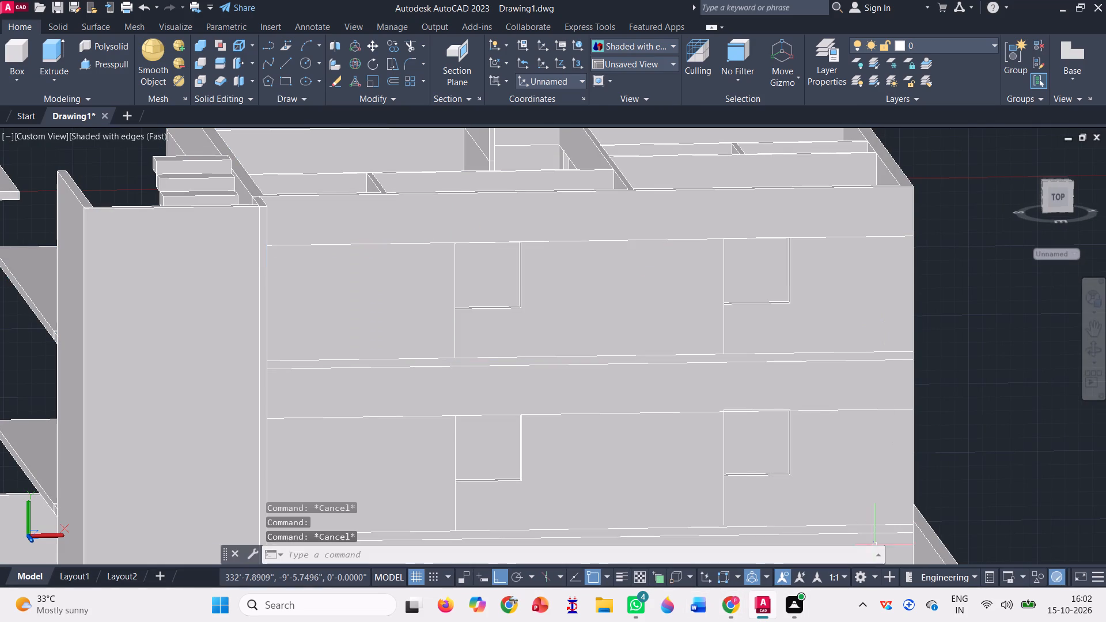